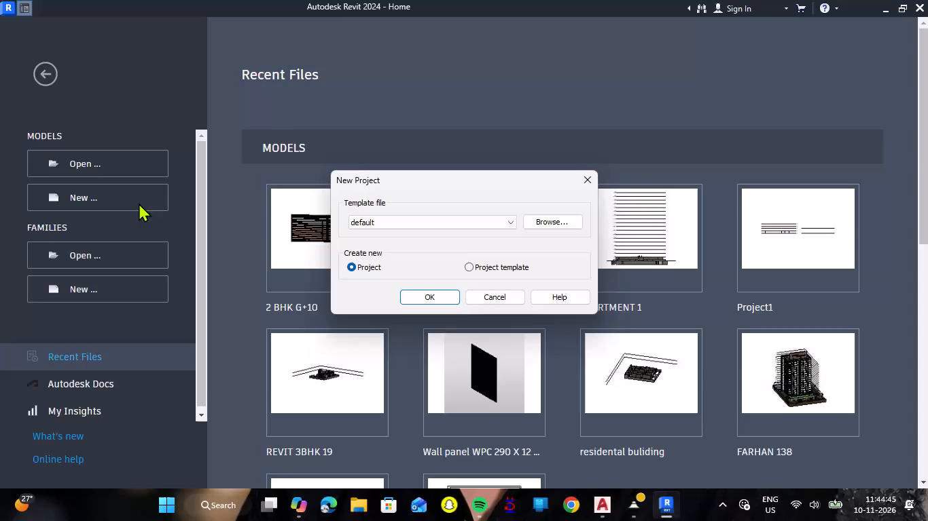
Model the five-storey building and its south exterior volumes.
Create a new project from the default template.
click(440, 301)
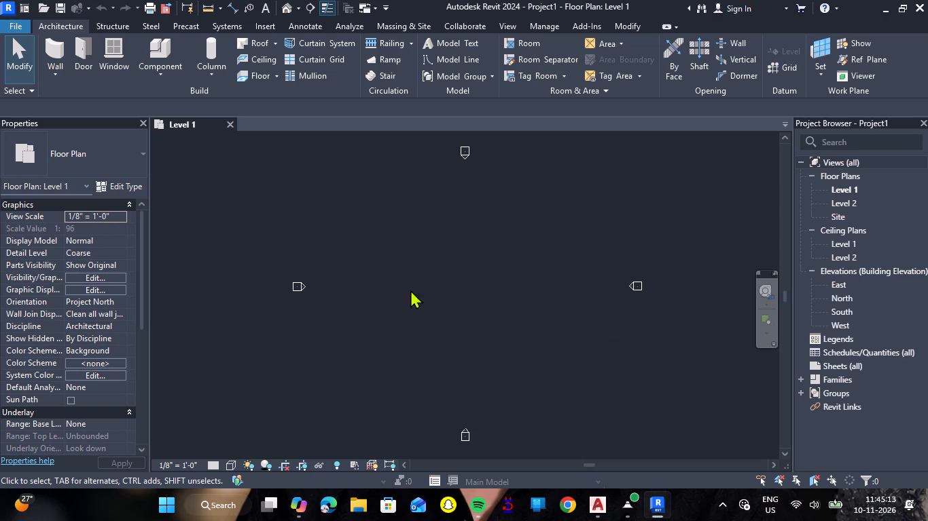
Link the CAD file 3STOREY BULIDING HOUSE PLAN.dwg from the Fuji folder into Level 1, positioned Auto - Center to Center.
click(262, 31)
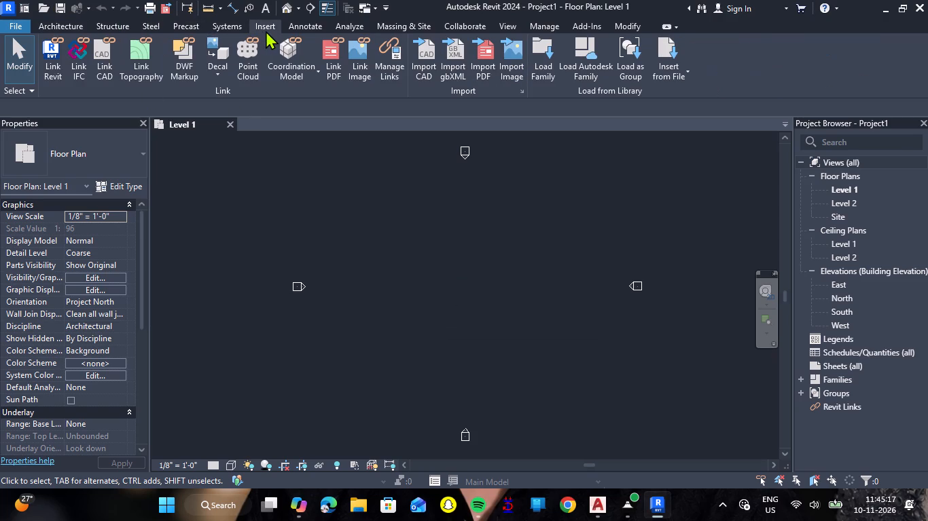
click(103, 61)
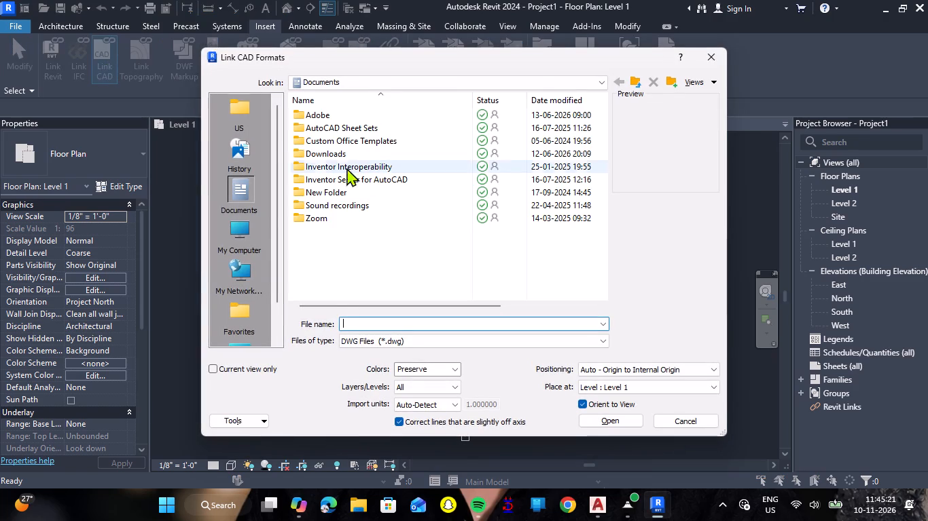
scroll(240, 252, down, 2)
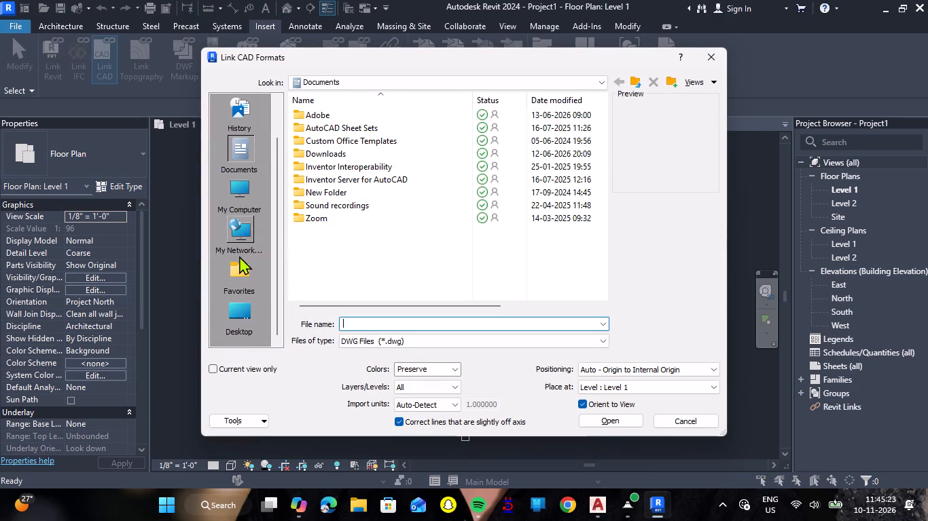
scroll(239, 256, down, 2)
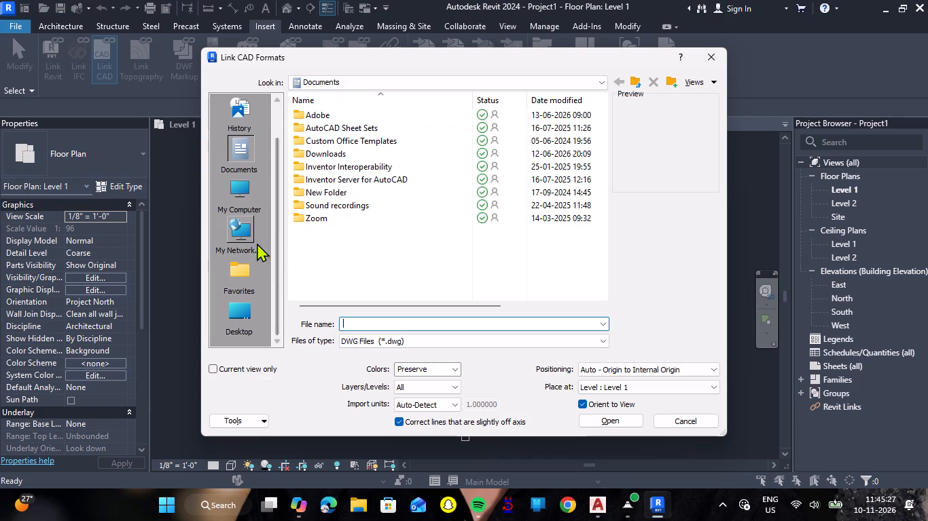
click(247, 197)
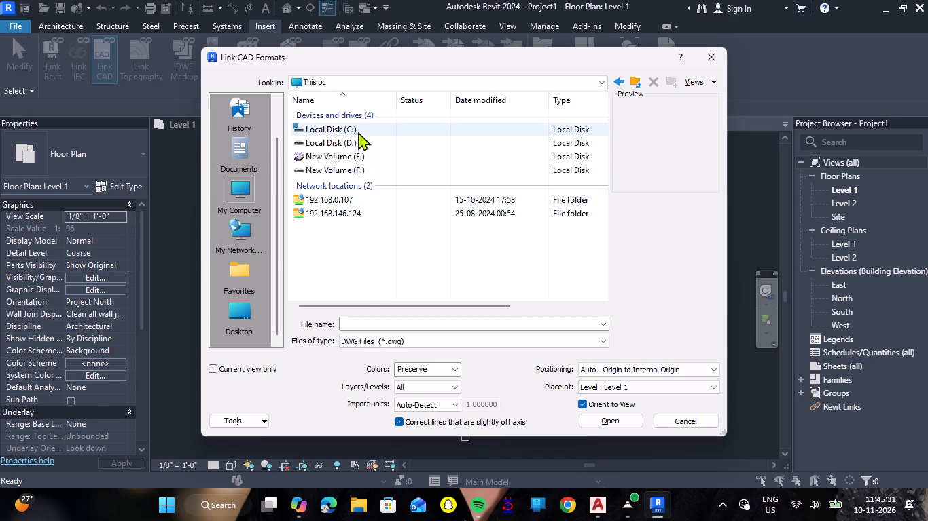
scroll(250, 263, down, 3)
click(241, 313)
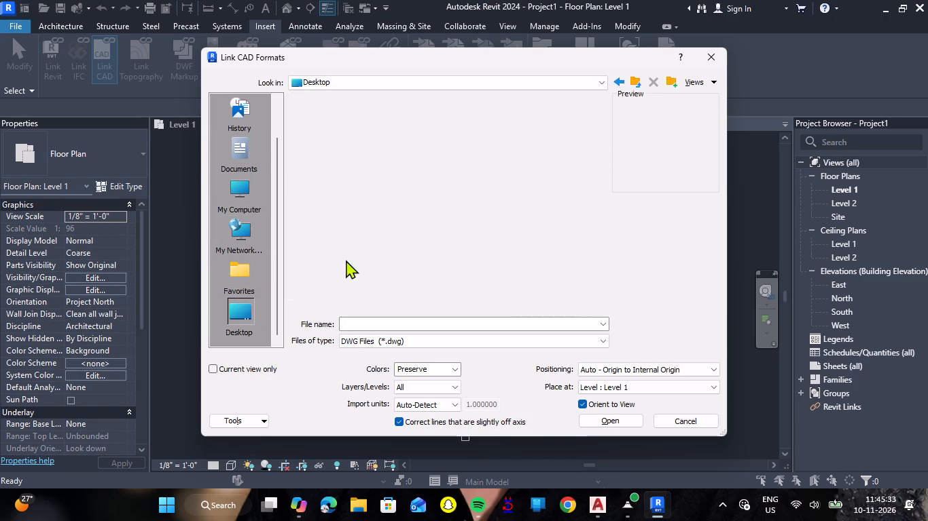
scroll(385, 222, down, 4)
triple_click(336, 208)
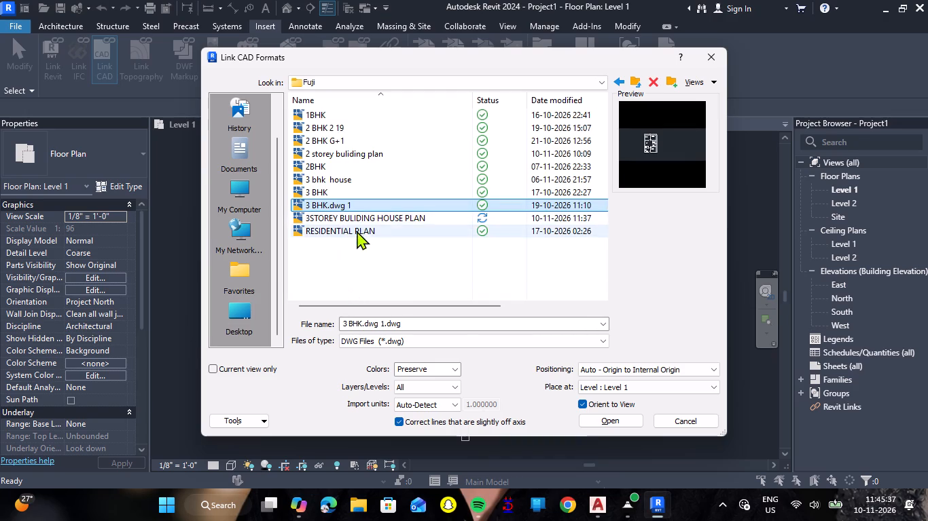
click(389, 215)
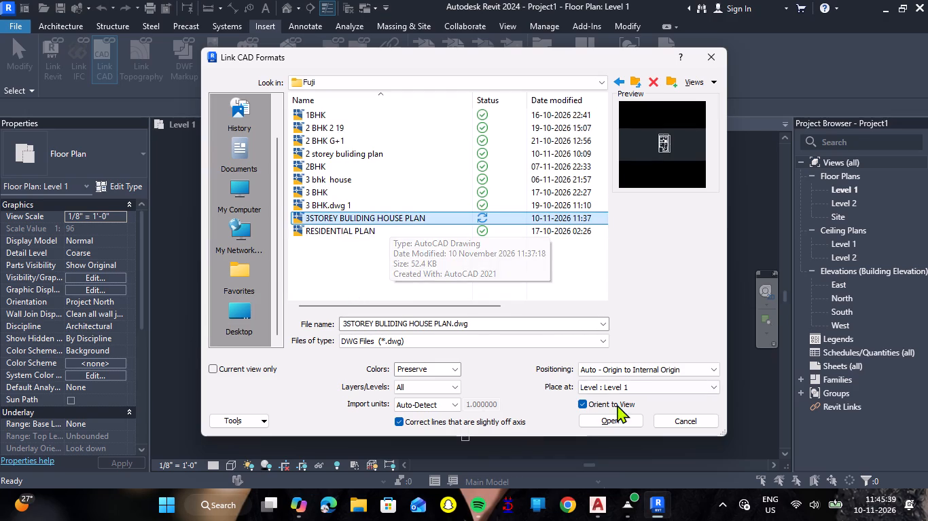
click(618, 371)
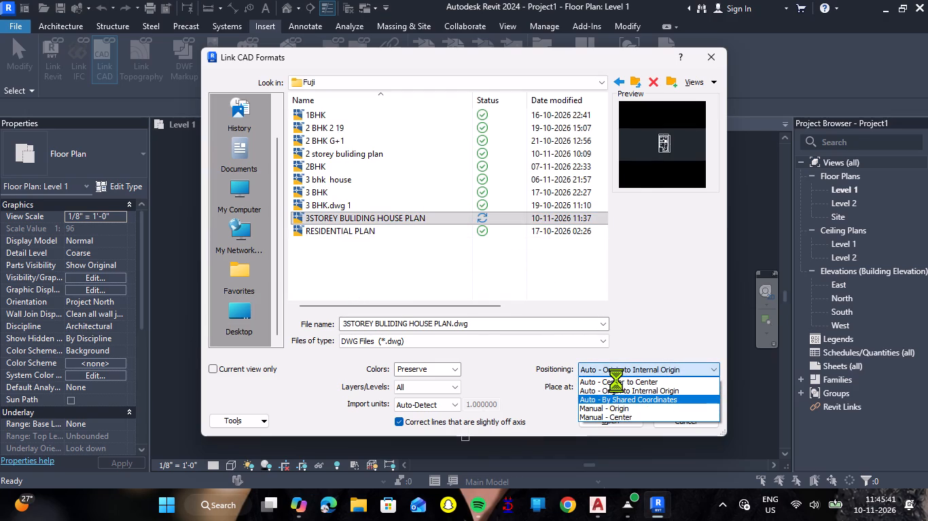
click(616, 380)
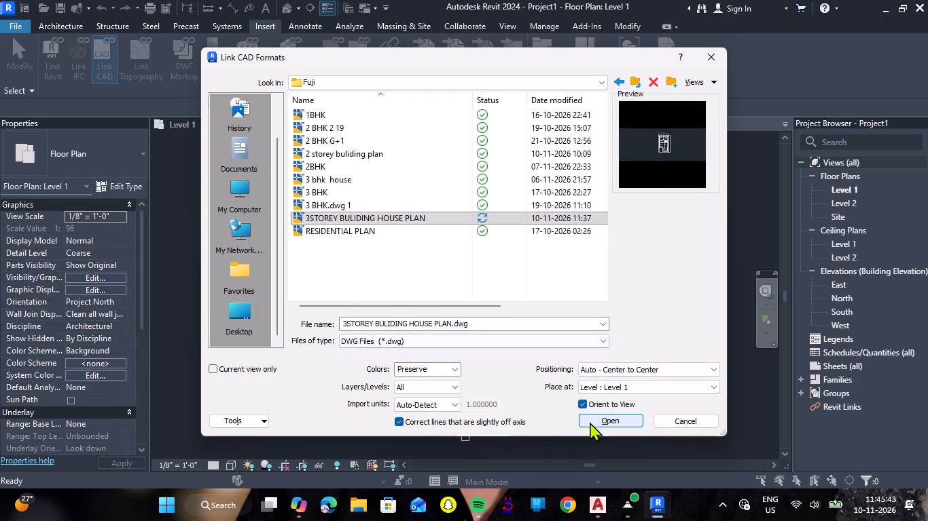
click(613, 424)
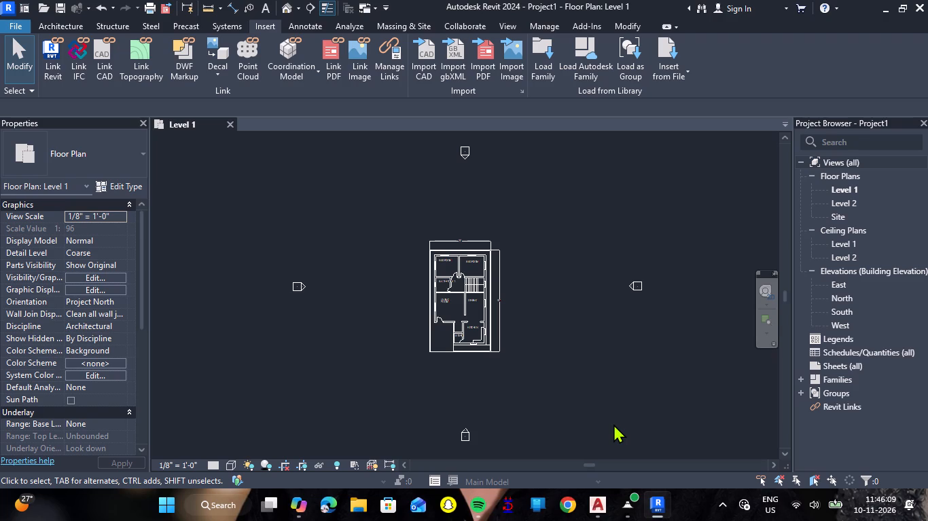
Examine the linked house plan's room layout, outer boundary and overall dimensions.
scroll(472, 294, up, 5)
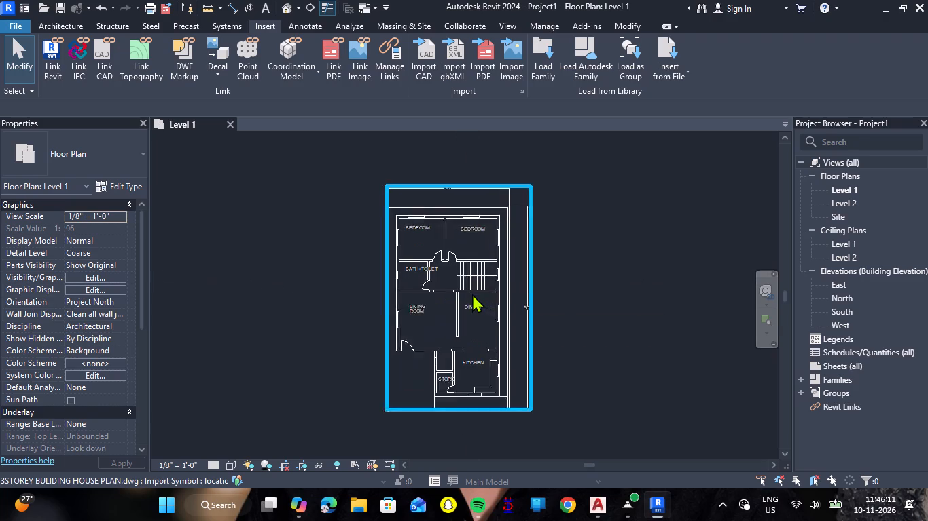
scroll(472, 294, up, 1)
scroll(459, 387, up, 4)
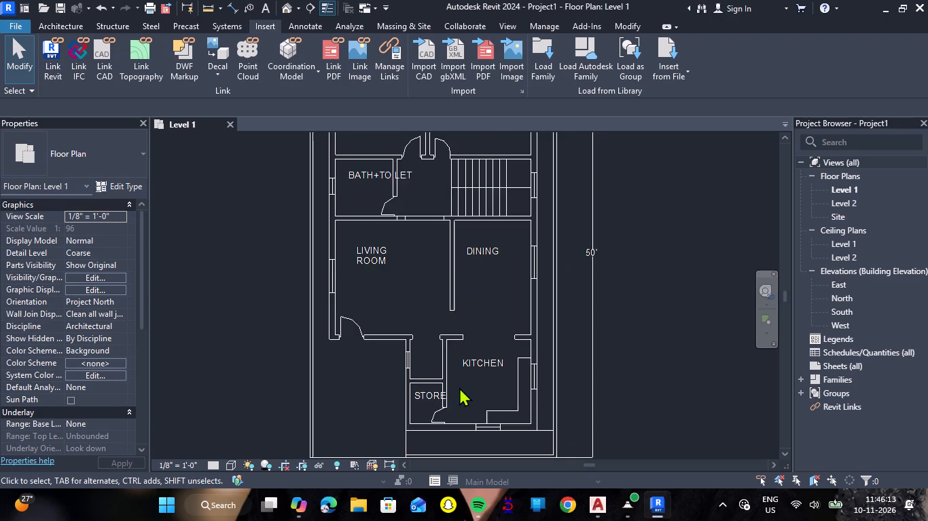
scroll(441, 339, down, 2)
scroll(374, 311, up, 3)
scroll(376, 311, down, 2)
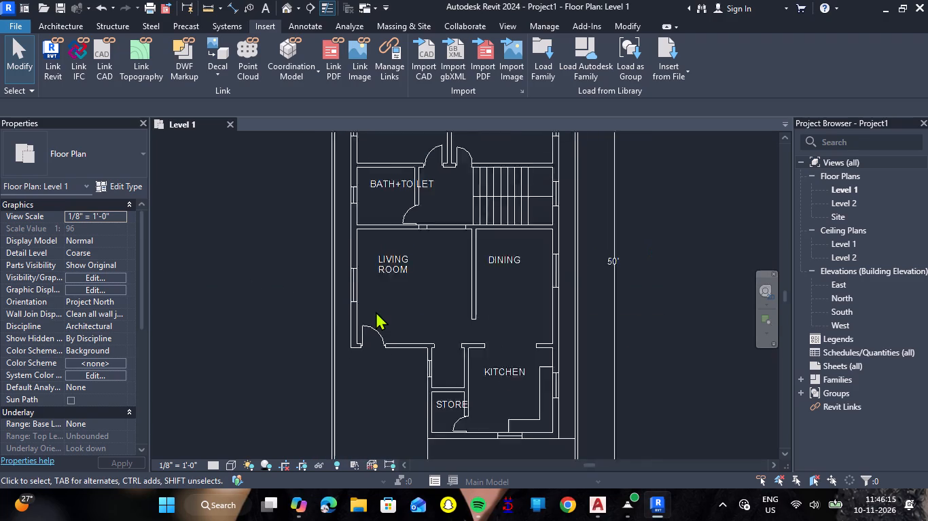
scroll(376, 311, down, 3)
triple_click(57, 25)
scroll(342, 166, up, 2)
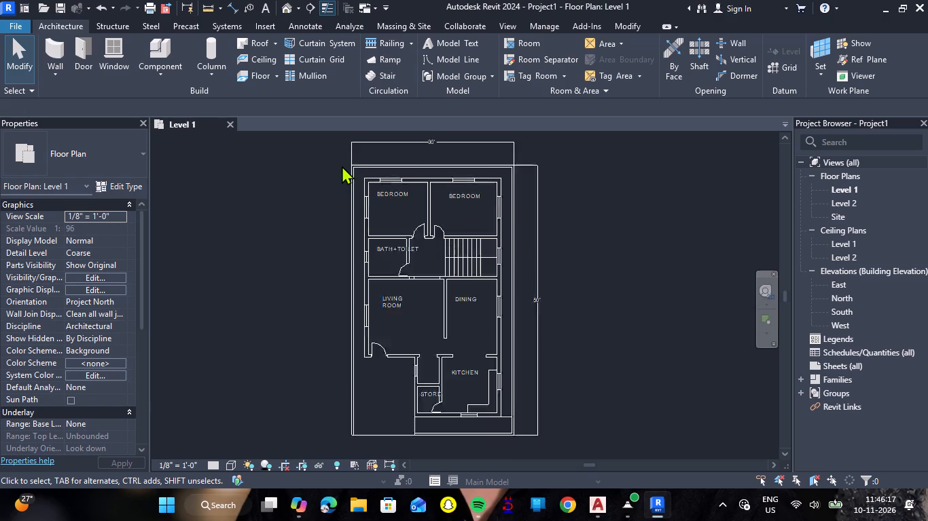
scroll(342, 166, up, 2)
scroll(391, 231, down, 3)
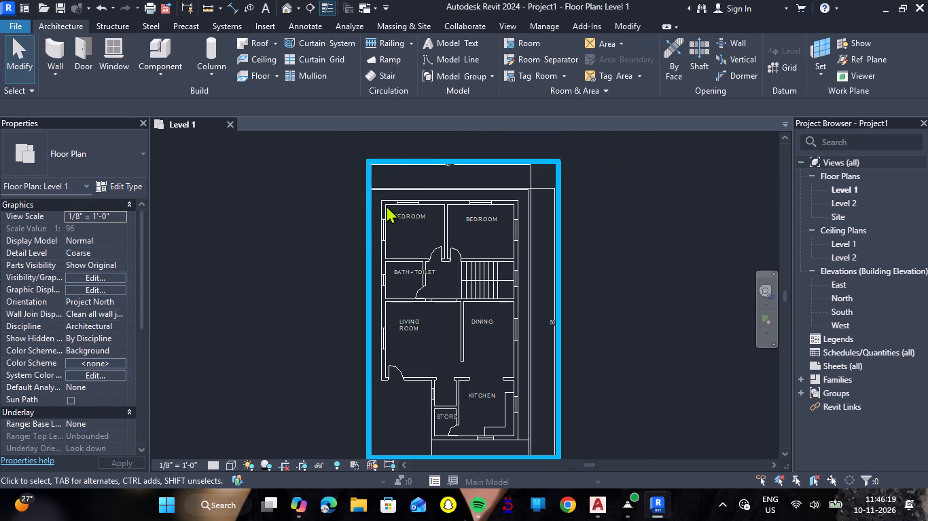
scroll(353, 209, up, 2)
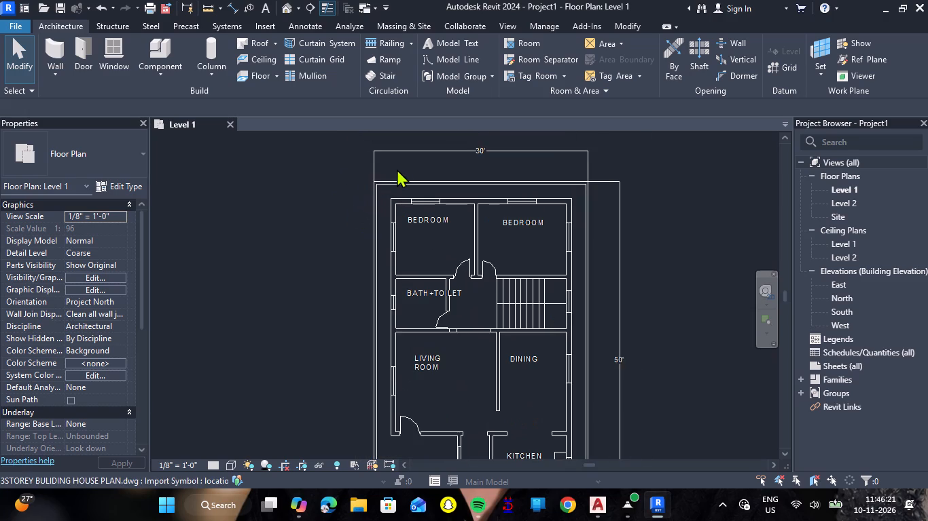
double_click(405, 154)
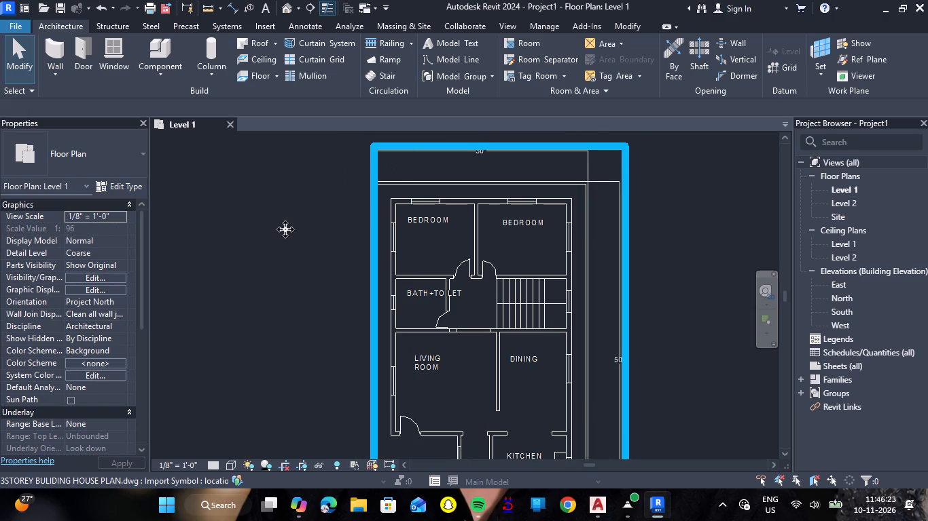
key(Escape)
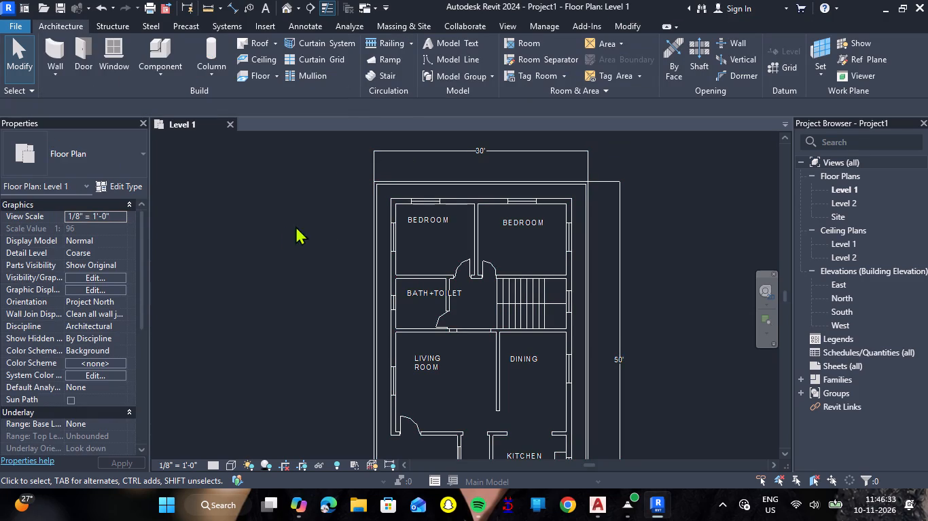
scroll(346, 224, up, 2)
scroll(457, 161, up, 2)
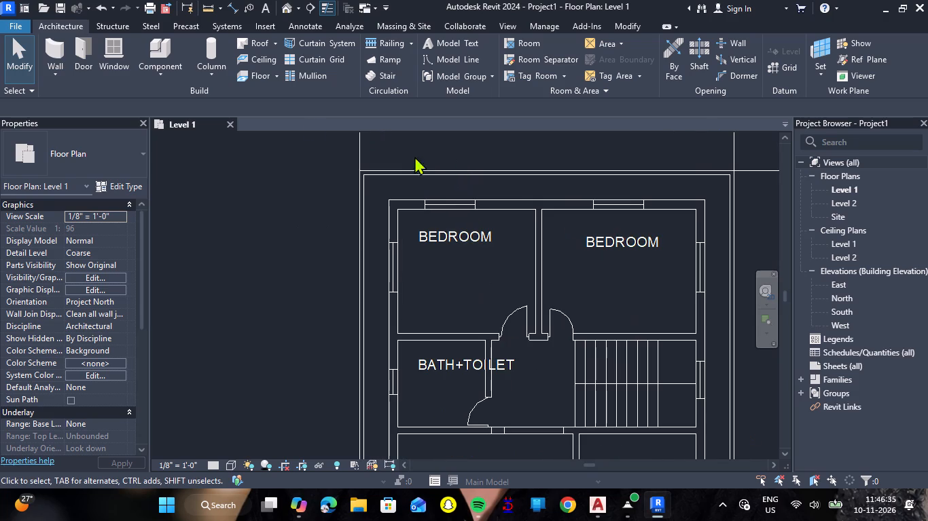
Start a wall with the Generic - 5" type and duplicate that type as Generic - 4".
click(67, 45)
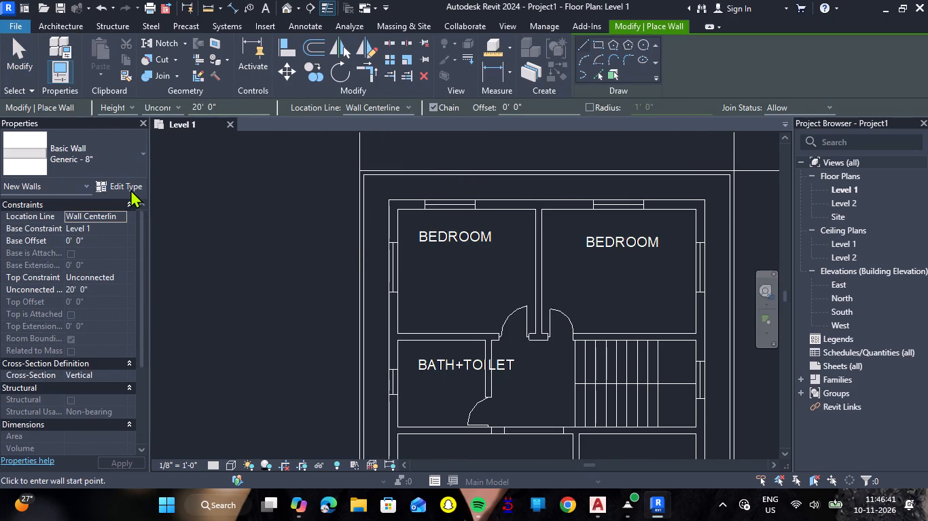
click(147, 155)
click(141, 155)
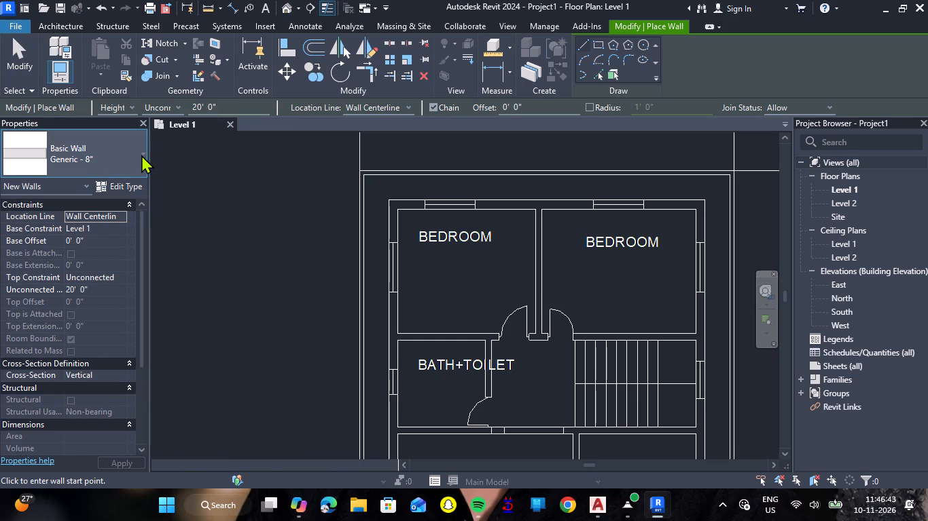
scroll(101, 233, up, 2)
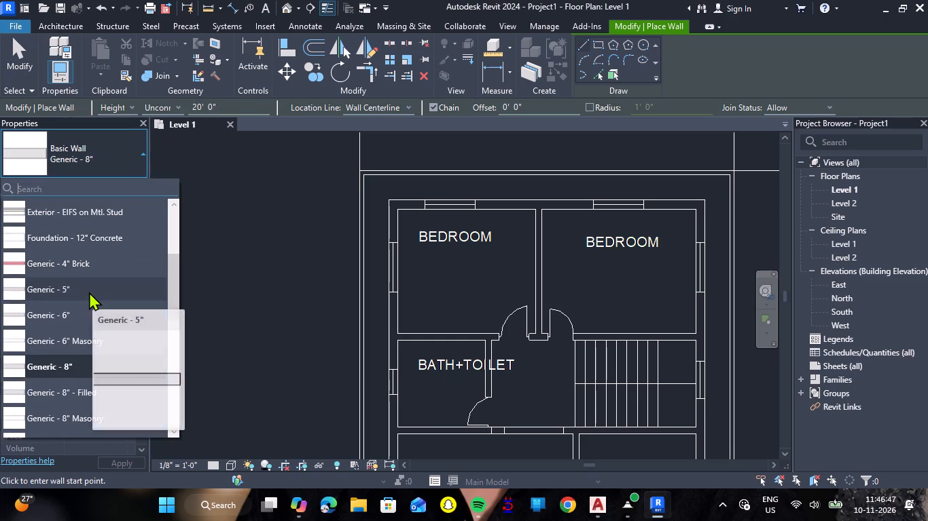
click(89, 292)
click(117, 188)
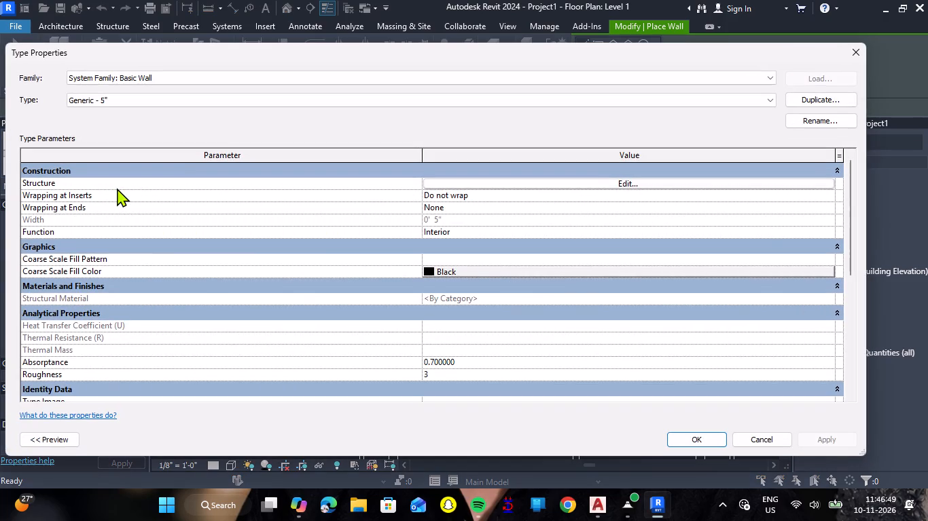
triple_click(814, 95)
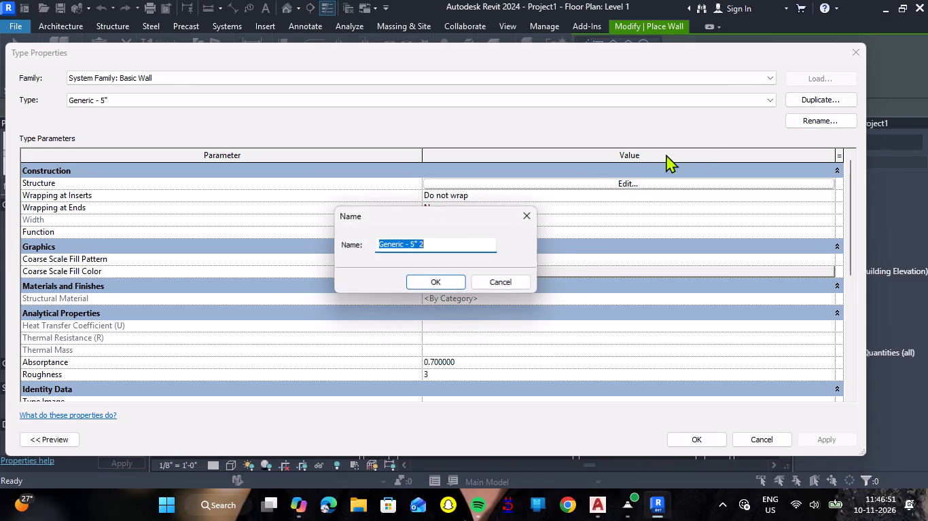
click(441, 248)
key(BackSpace)
key(BackSpace)
key(BackSpace)
key(BackSpace)
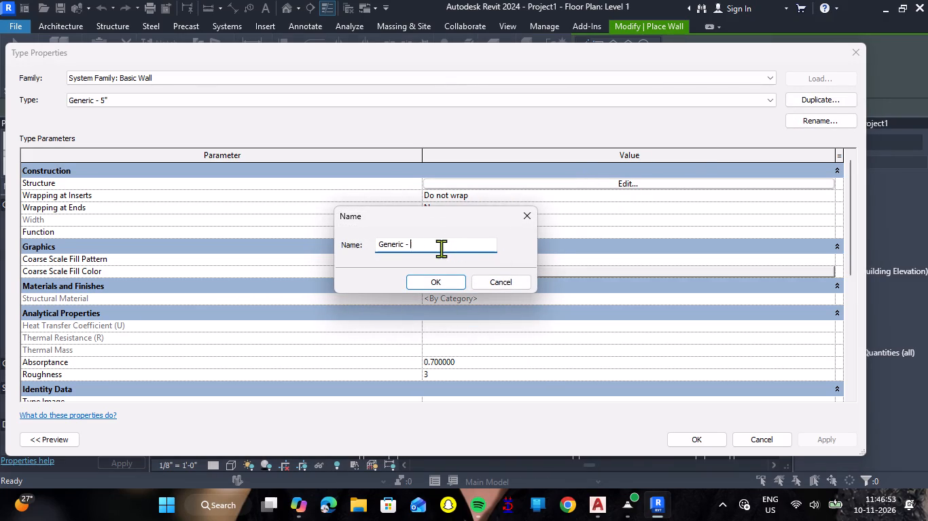
text(4")
key(Return)
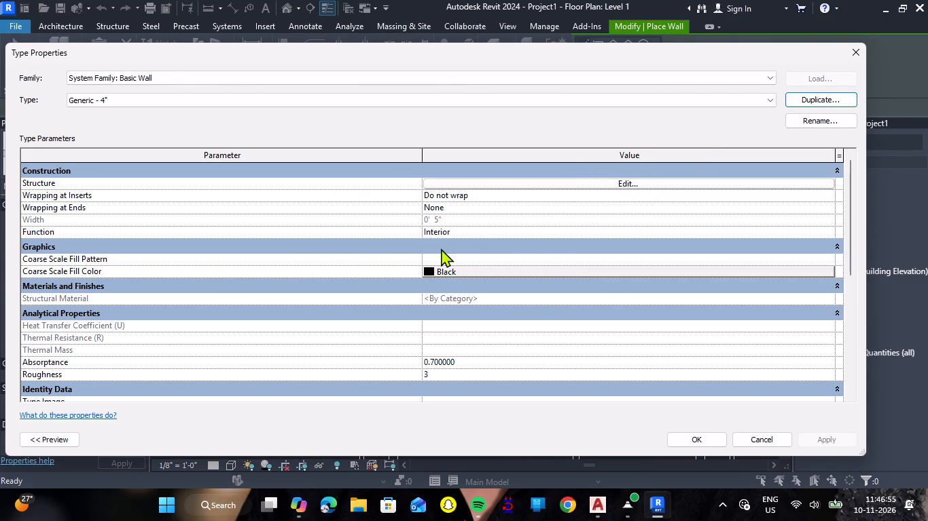
Set the structure layer thickness of the Generic - 4" wall type to 4".
click(548, 180)
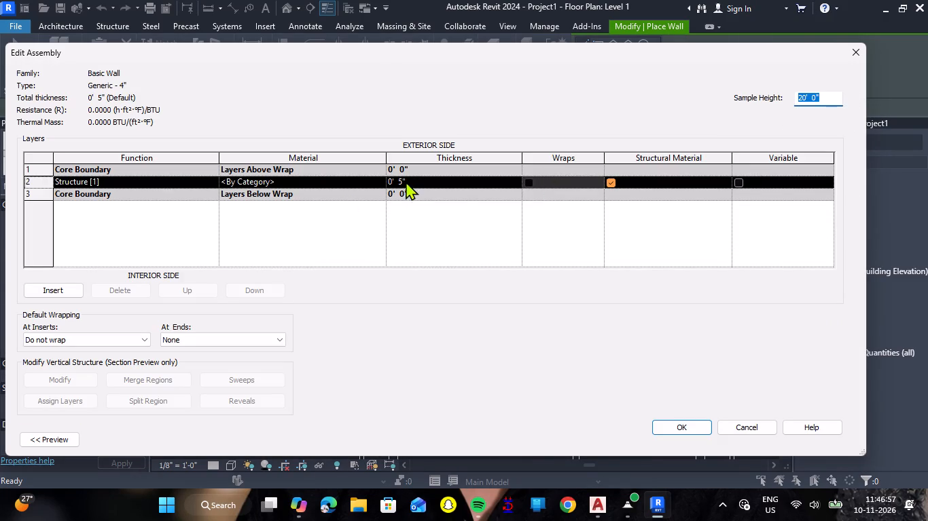
click(407, 180)
key(BackSpace)
key(BackSpace)
key(BackSpace)
key(BackSpace)
key(BackSpace)
key(BackSpace)
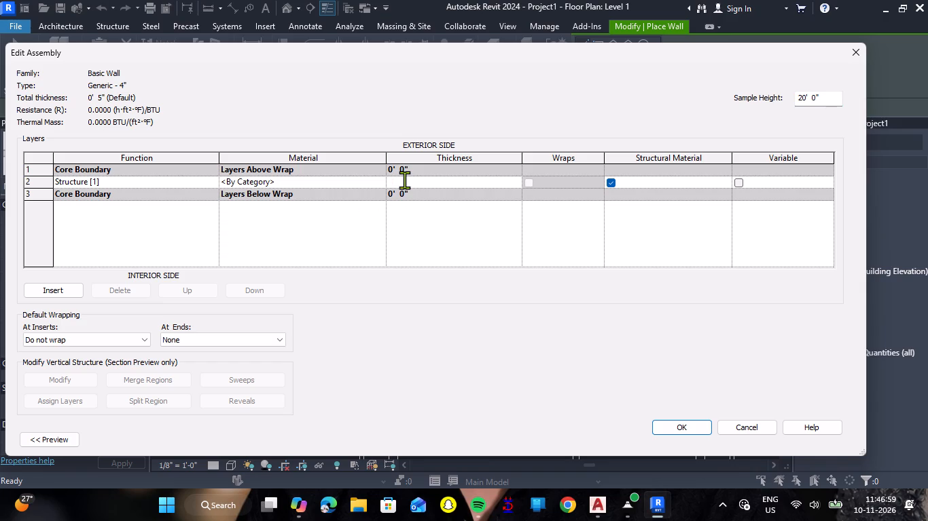
key(BackSpace)
key(BackSpace)
key(BackSpace)
key(BackSpace)
key(BackSpace)
key(BackSpace)
key(BackSpace)
key(BackSpace)
text(4')
key(Return)
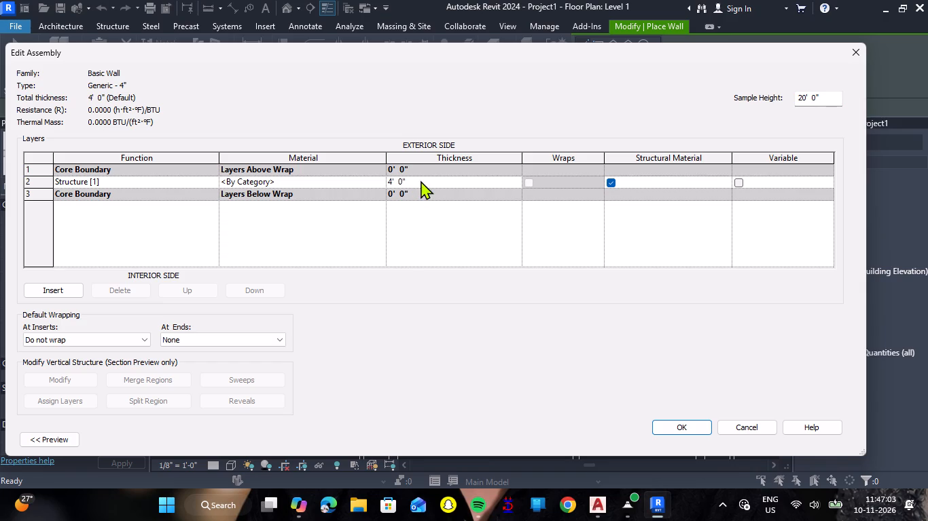
click(421, 180)
text(4")
key(Return)
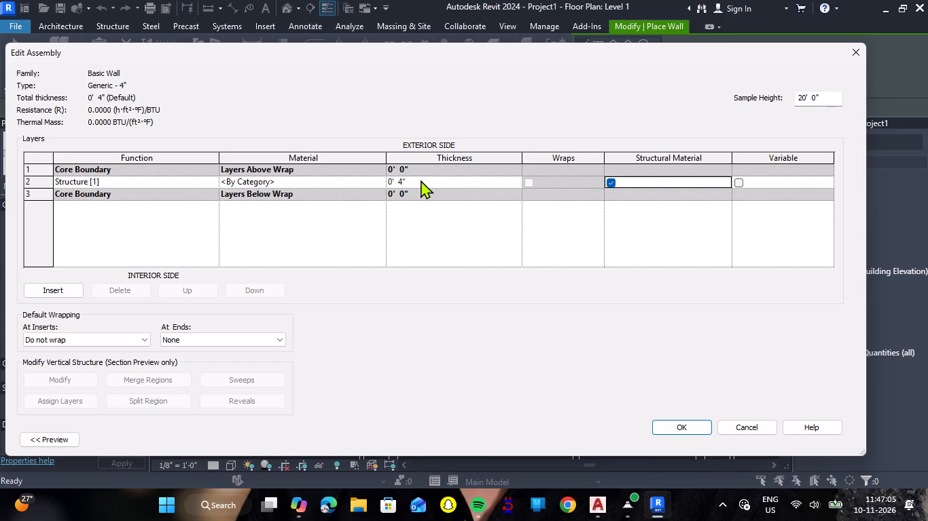
click(675, 433)
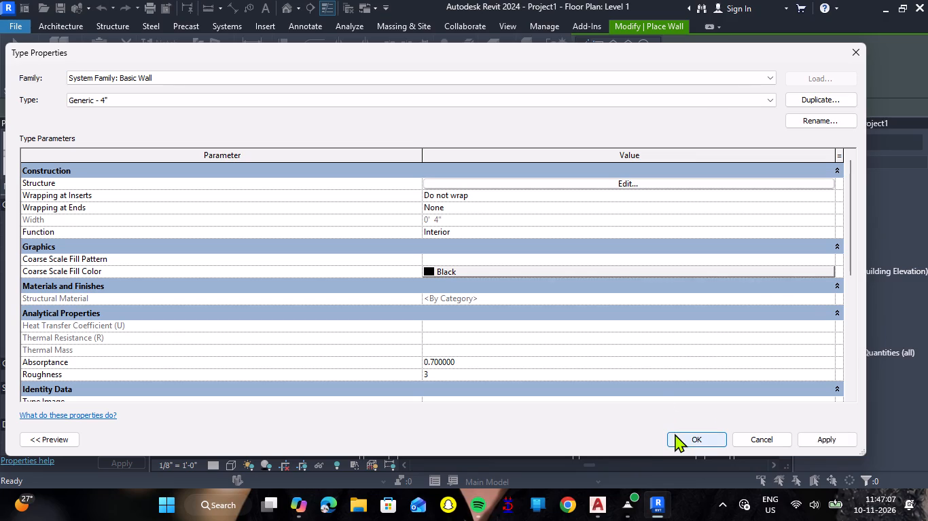
click(709, 442)
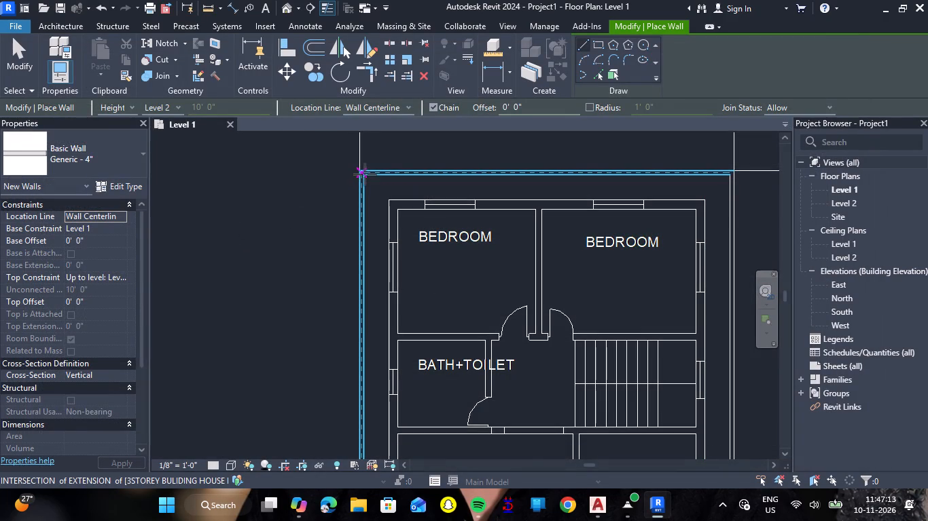
Draw the west boundary wall in Generic - 4" on the Wall Centerline, from the plan's northwest corner to its southwest corner.
scroll(365, 174, up, 10)
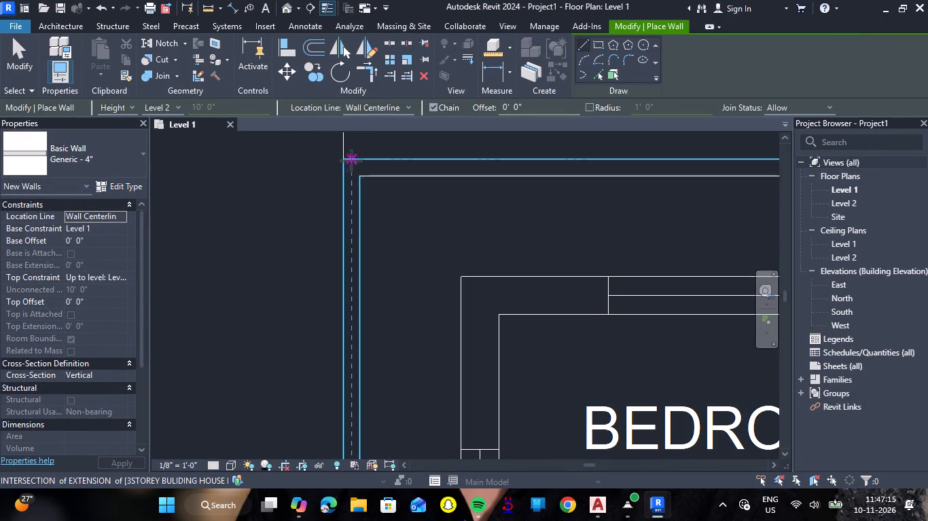
click(351, 161)
scroll(349, 273, down, 7)
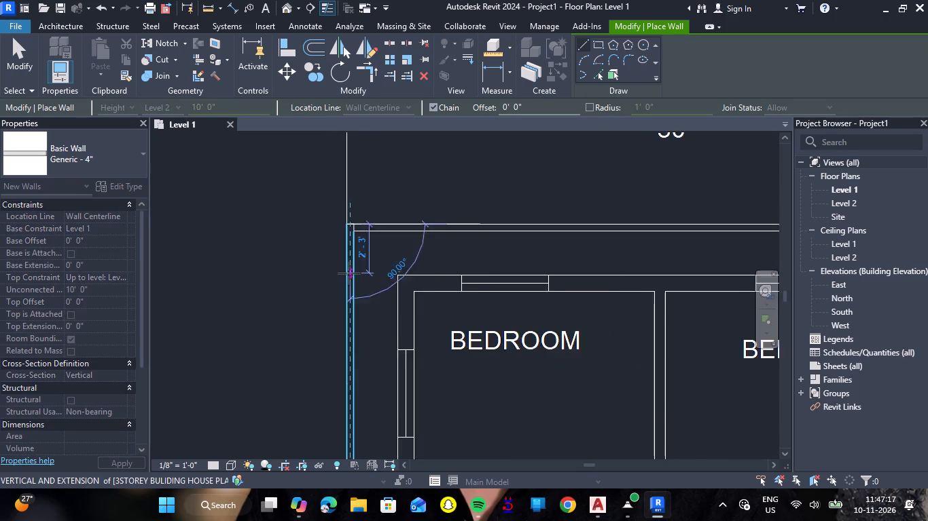
scroll(349, 273, down, 13)
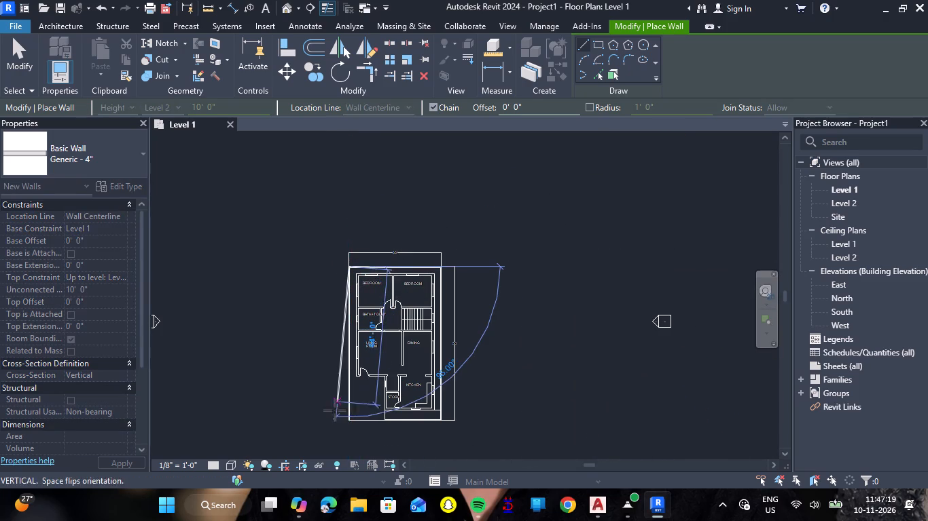
scroll(349, 426, up, 13)
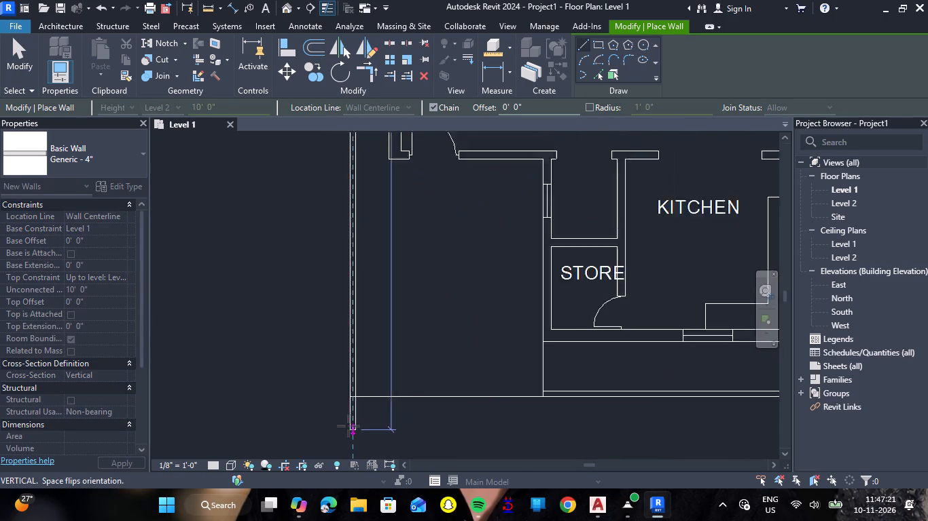
scroll(357, 393, up, 5)
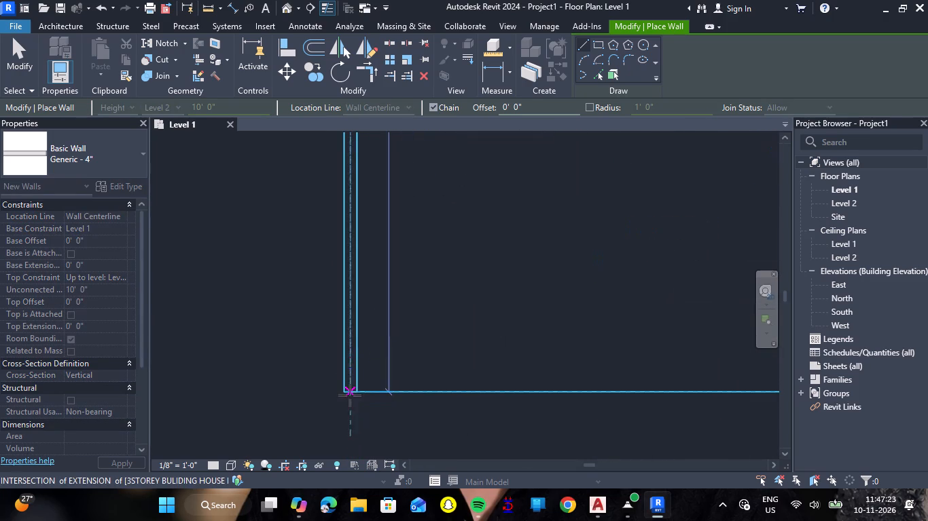
click(351, 391)
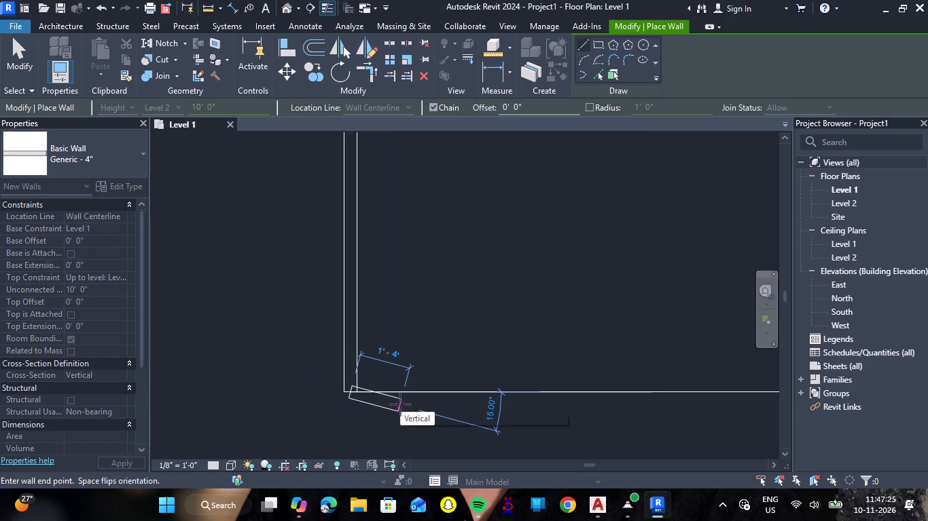
key(Escape)
Switch the wall drawing method to Pick Lines for the south boundary near the plan's southeast corner.
scroll(395, 405, down, 8)
scroll(597, 410, down, 3)
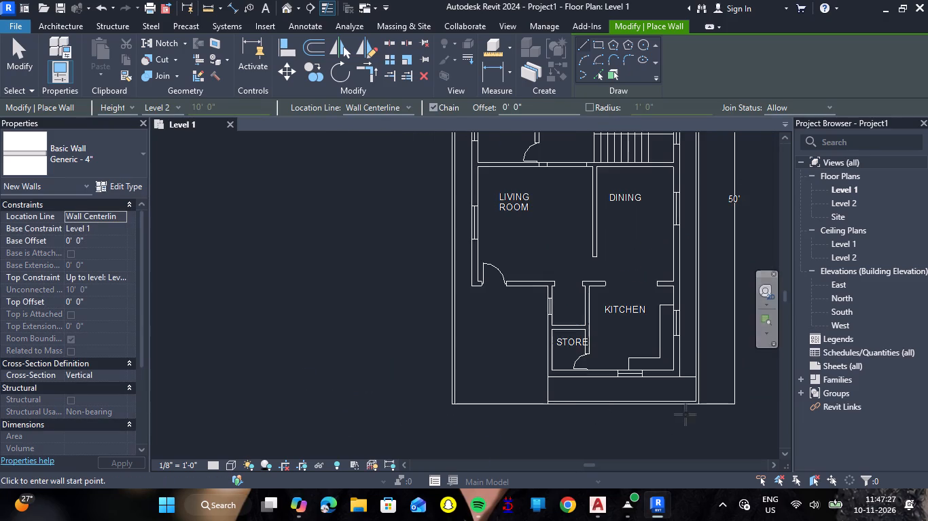
scroll(702, 408, up, 5)
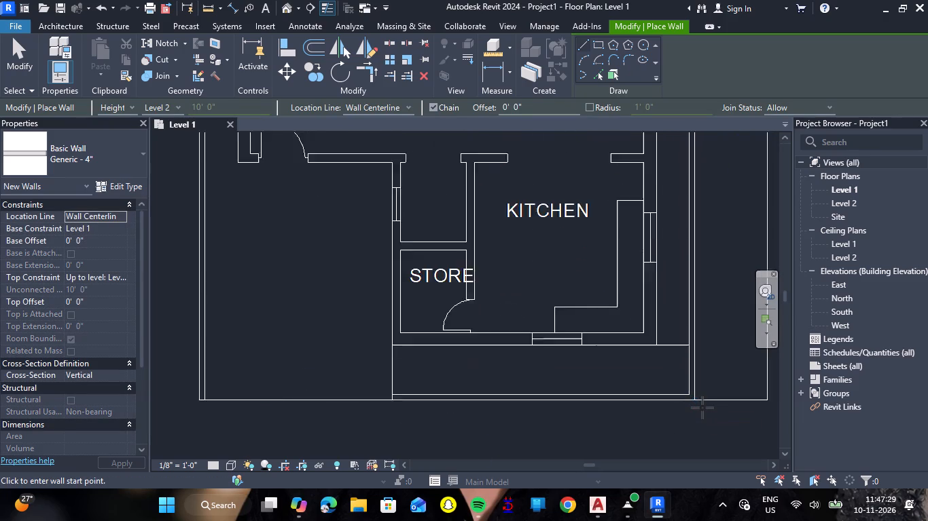
scroll(702, 408, up, 1)
scroll(702, 408, down, 1)
scroll(707, 407, up, 2)
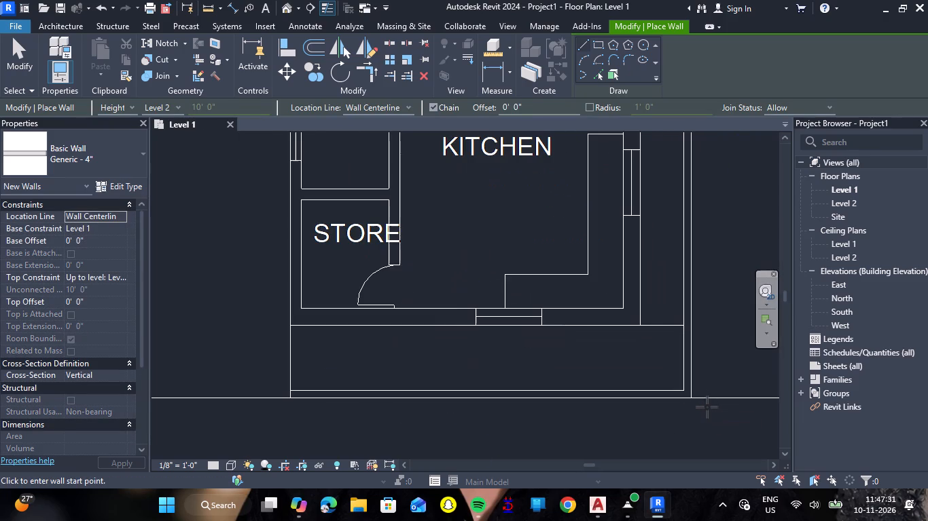
scroll(690, 395, up, 5)
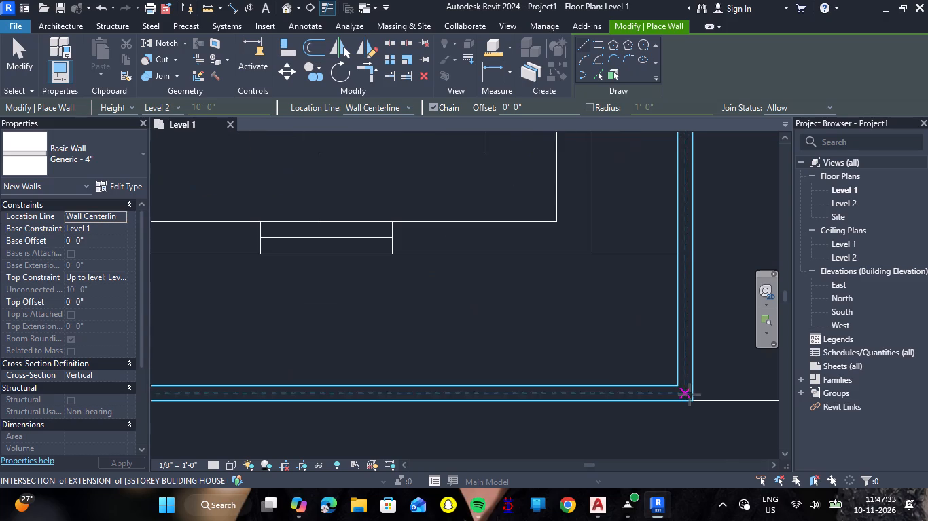
click(601, 73)
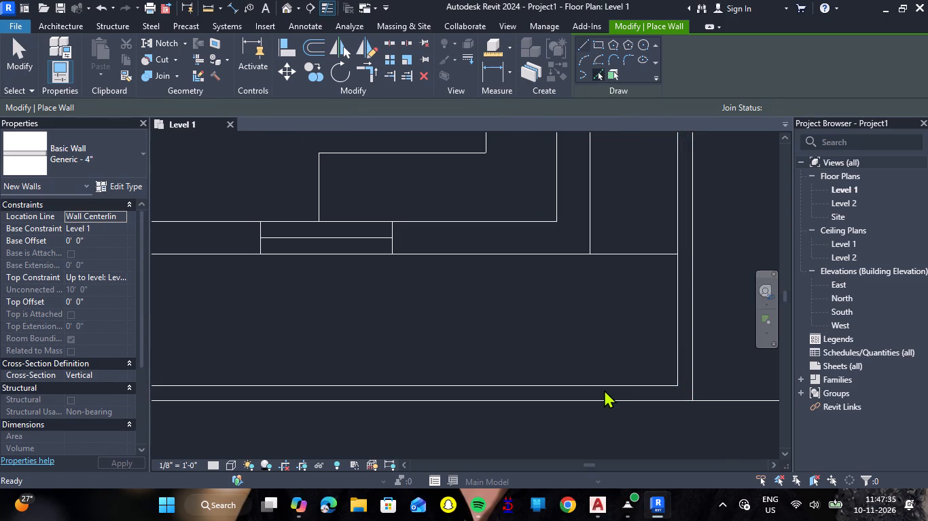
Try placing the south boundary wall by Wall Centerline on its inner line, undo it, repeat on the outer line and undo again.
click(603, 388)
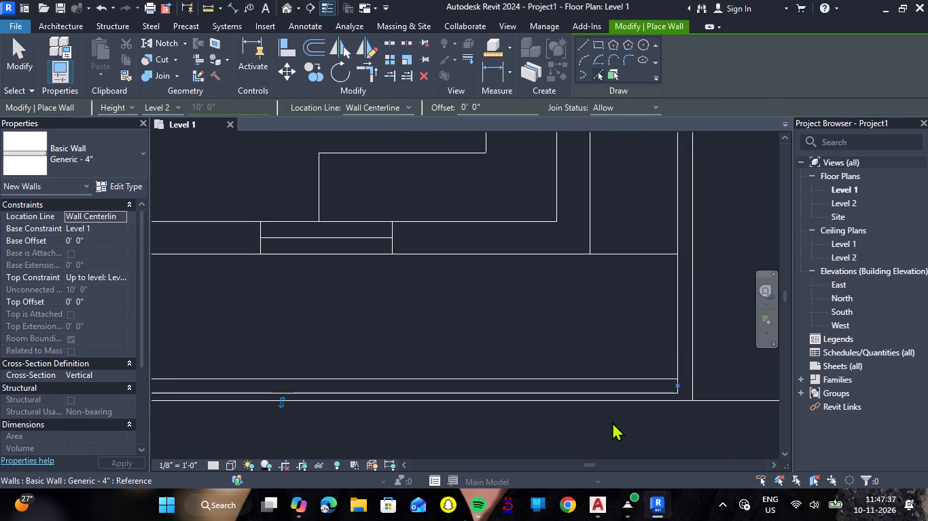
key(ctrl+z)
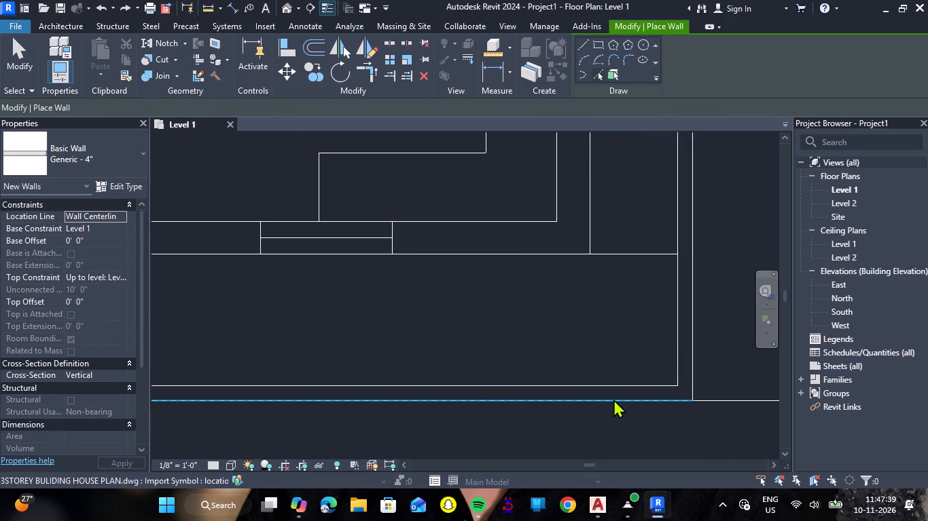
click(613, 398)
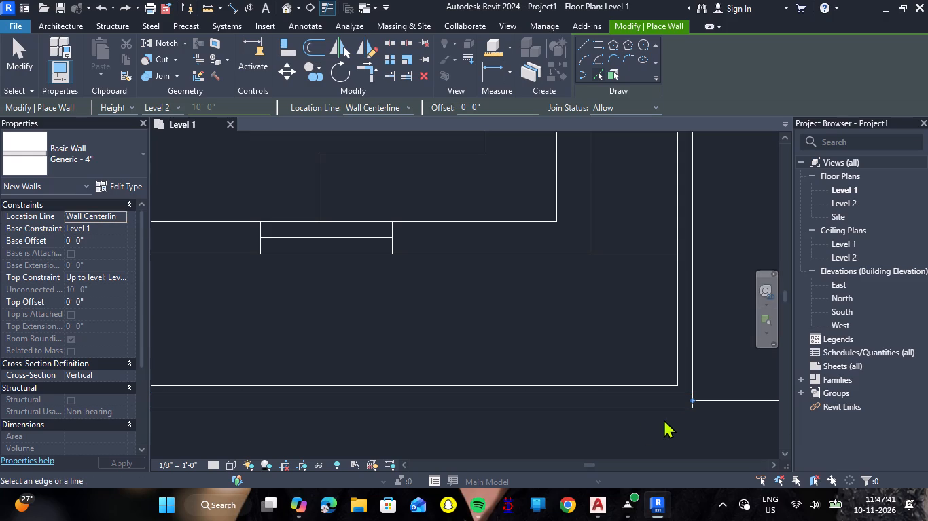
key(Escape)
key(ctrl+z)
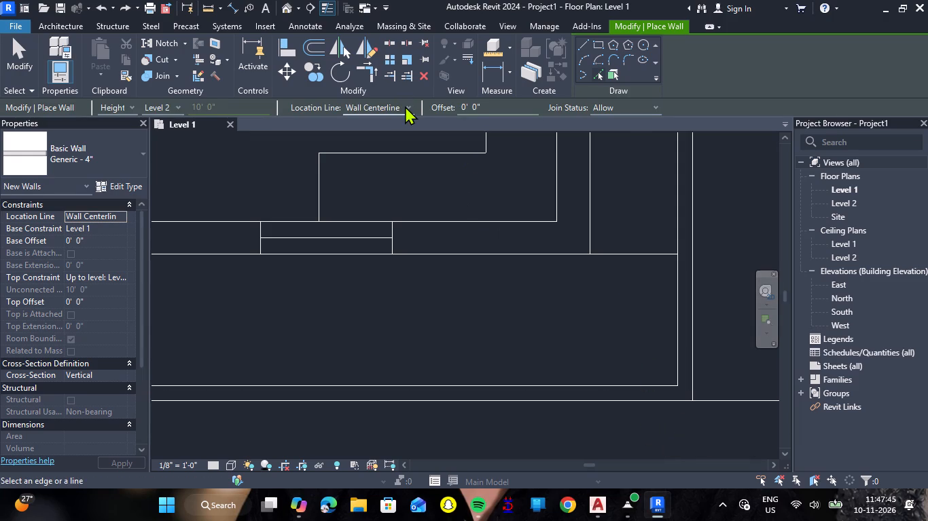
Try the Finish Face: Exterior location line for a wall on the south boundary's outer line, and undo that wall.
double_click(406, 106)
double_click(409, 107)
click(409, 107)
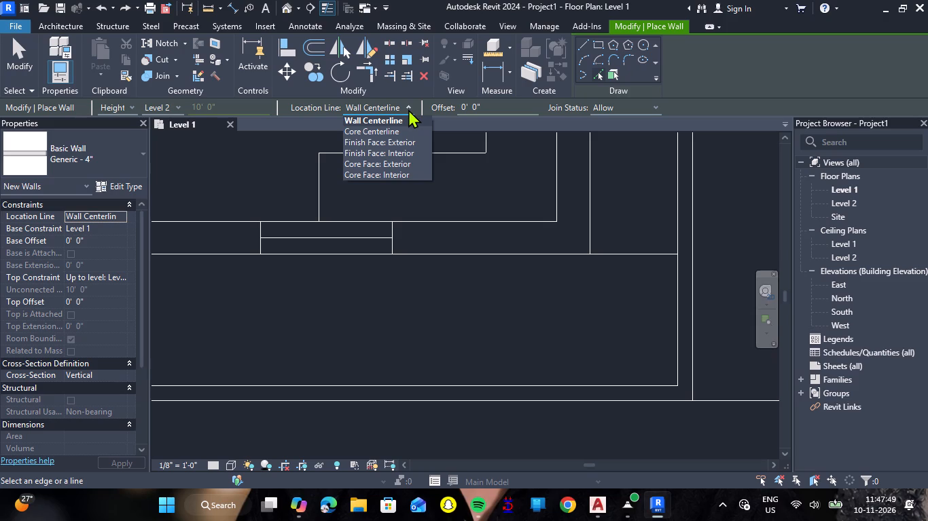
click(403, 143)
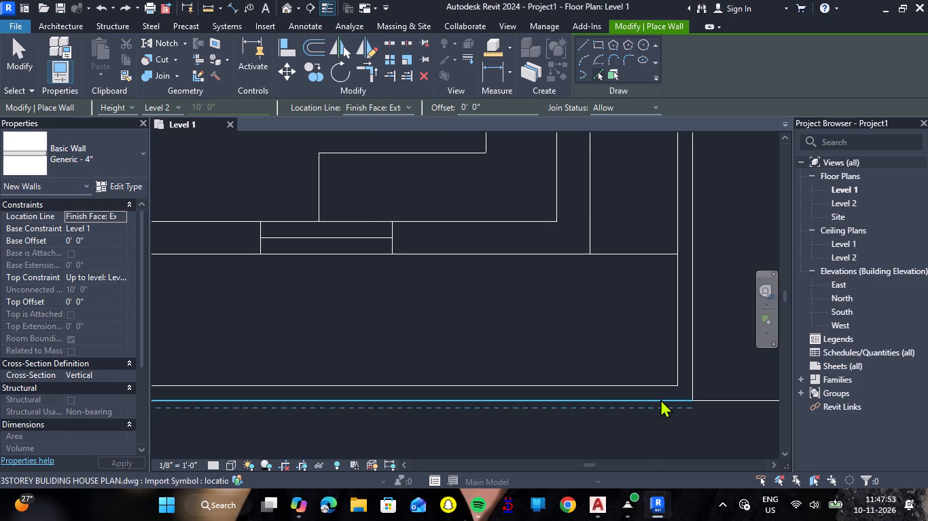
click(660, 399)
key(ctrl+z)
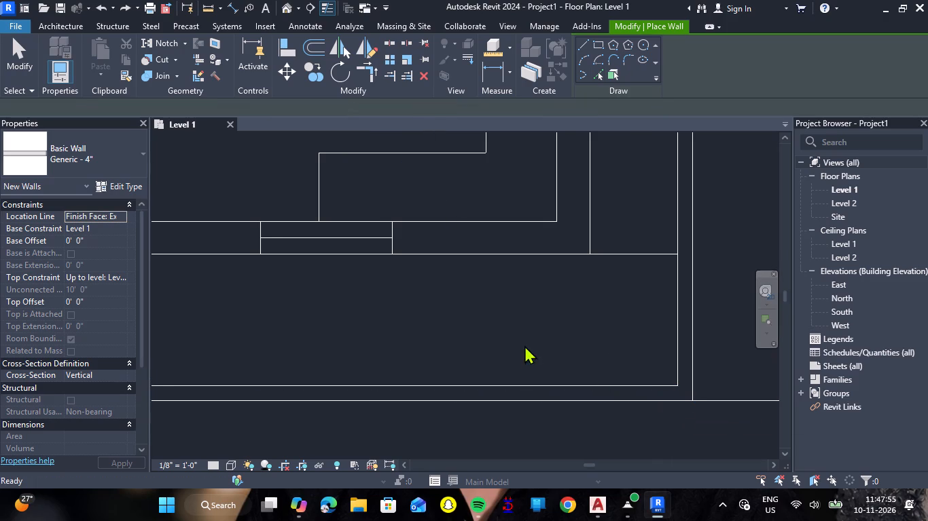
Set the location line to Core Face: Interior and place the south, east and north boundary walls on the plan's outer lines.
click(412, 104)
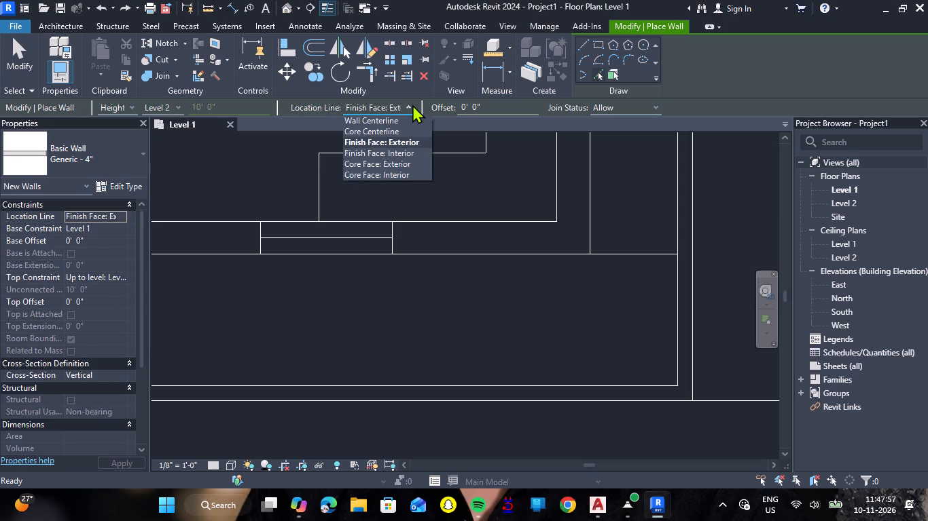
click(407, 170)
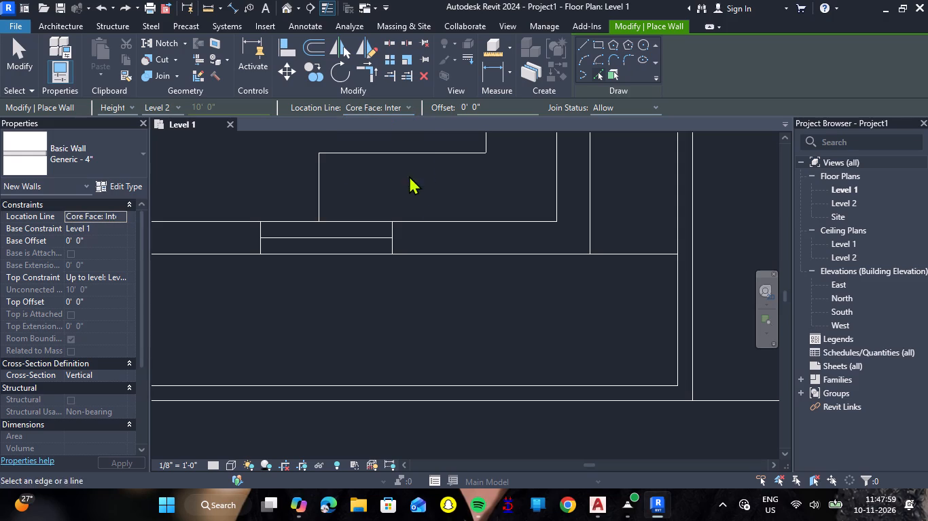
click(637, 397)
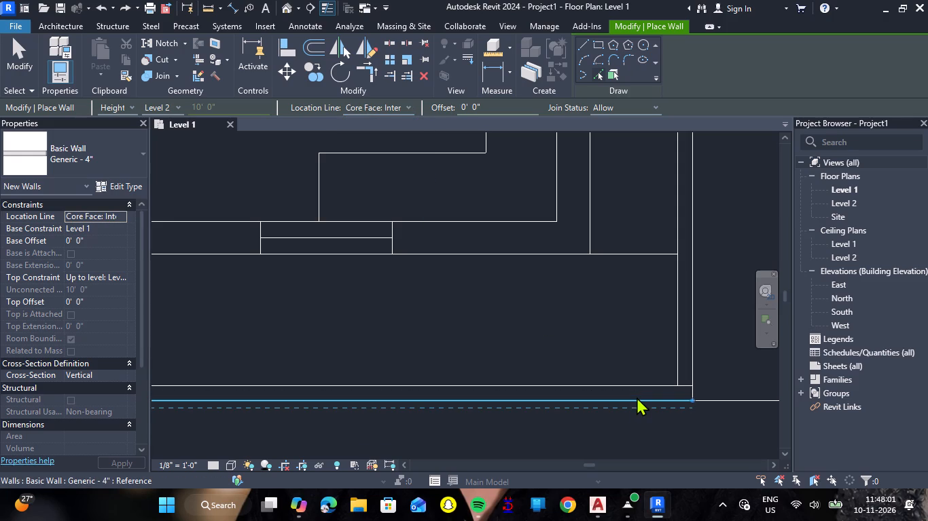
click(690, 349)
scroll(690, 347, down, 4)
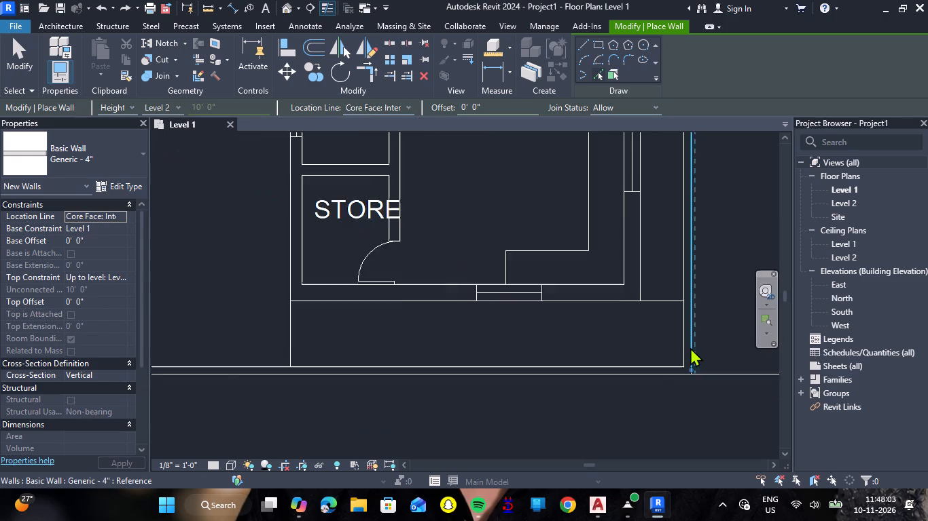
scroll(690, 347, down, 13)
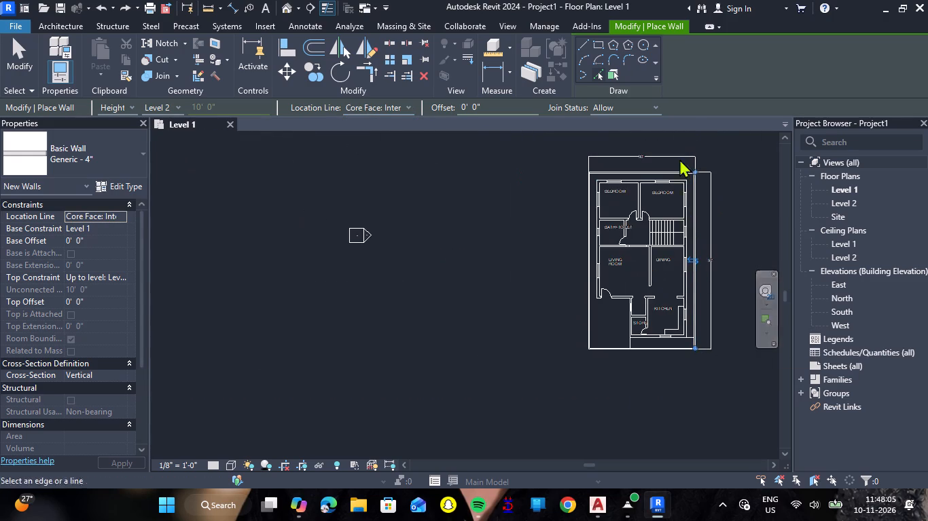
scroll(677, 156, up, 9)
click(666, 211)
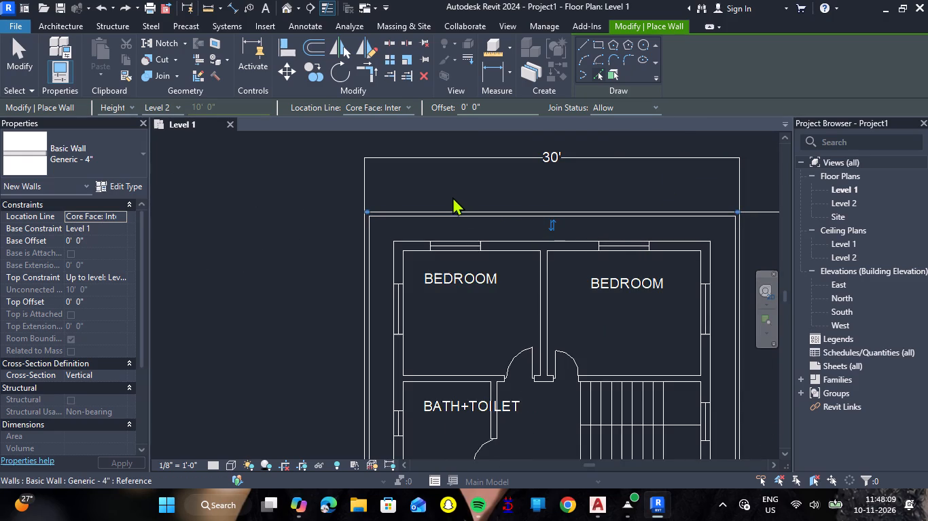
key(Escape)
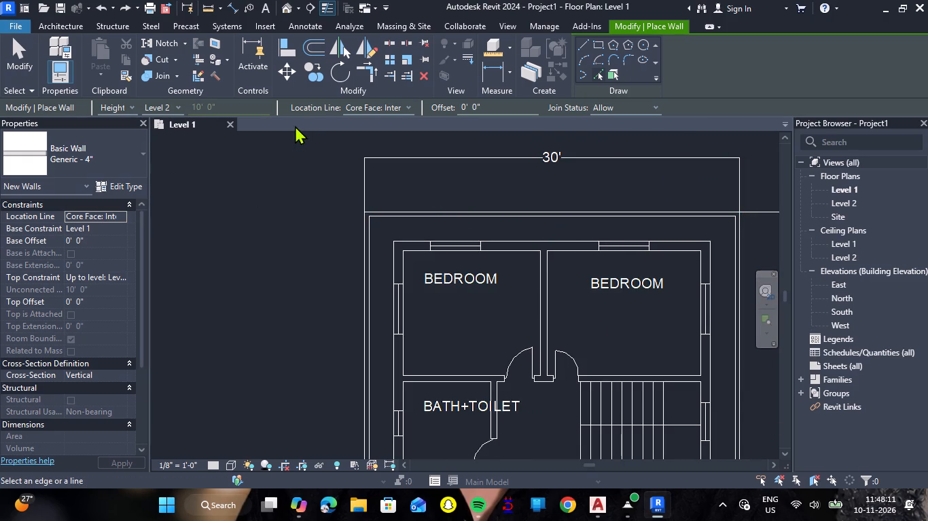
key(Escape)
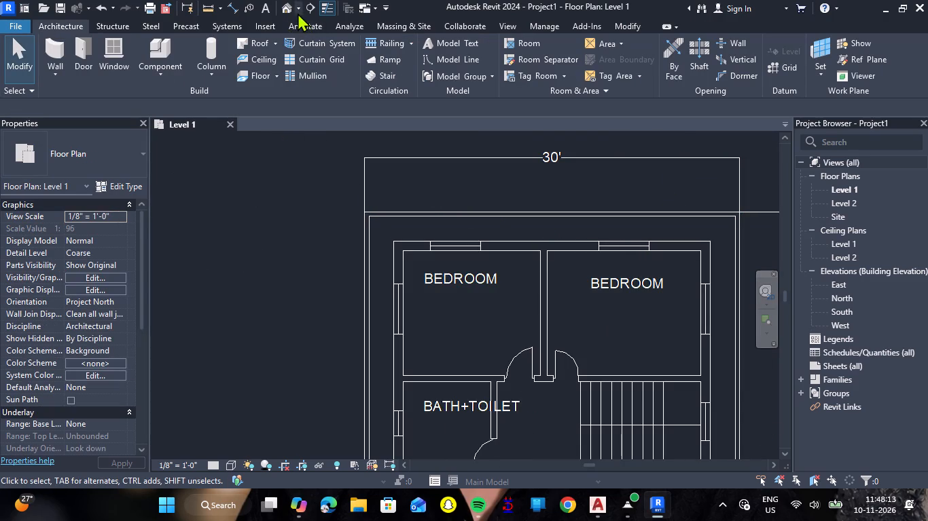
Open the default 3D view of the boundary walls.
click(289, 13)
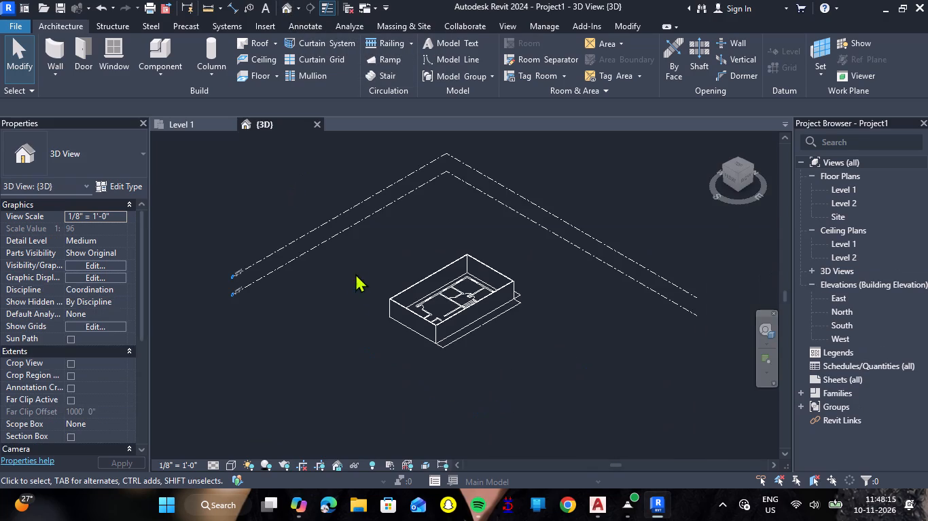
scroll(486, 328, up, 2)
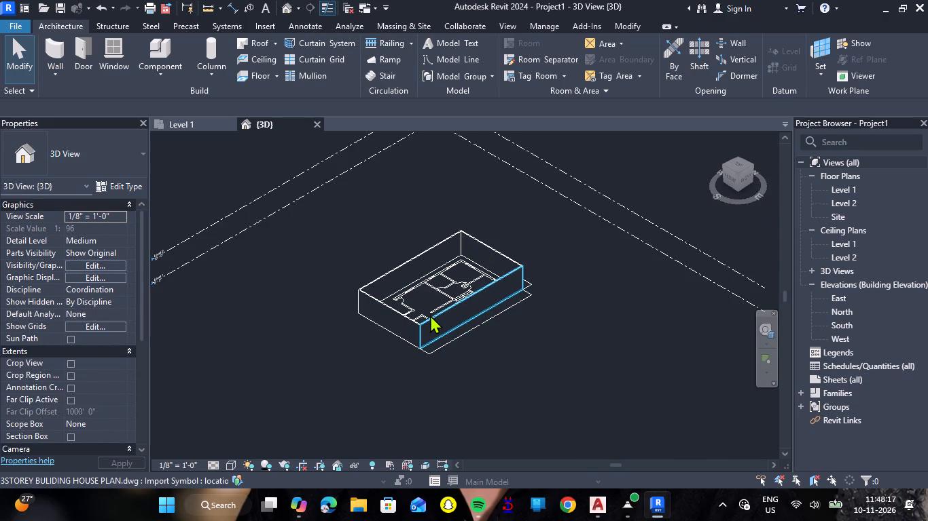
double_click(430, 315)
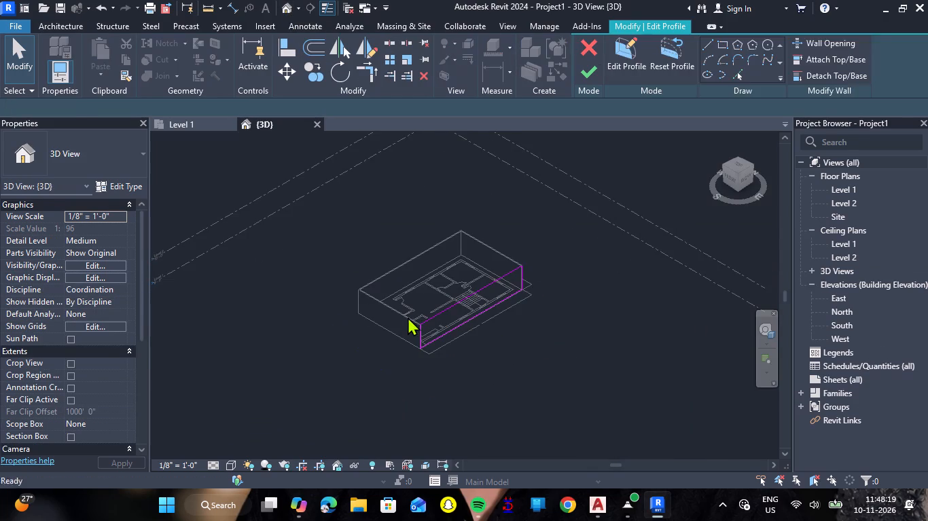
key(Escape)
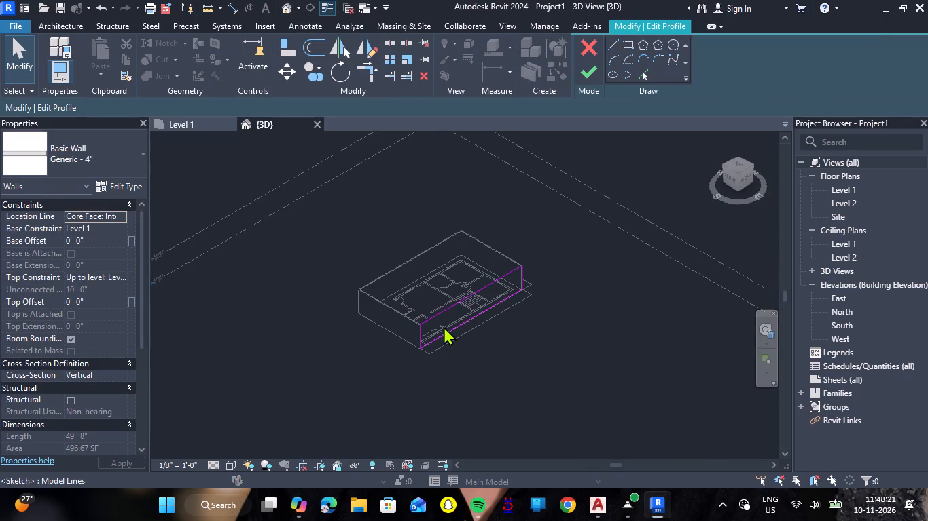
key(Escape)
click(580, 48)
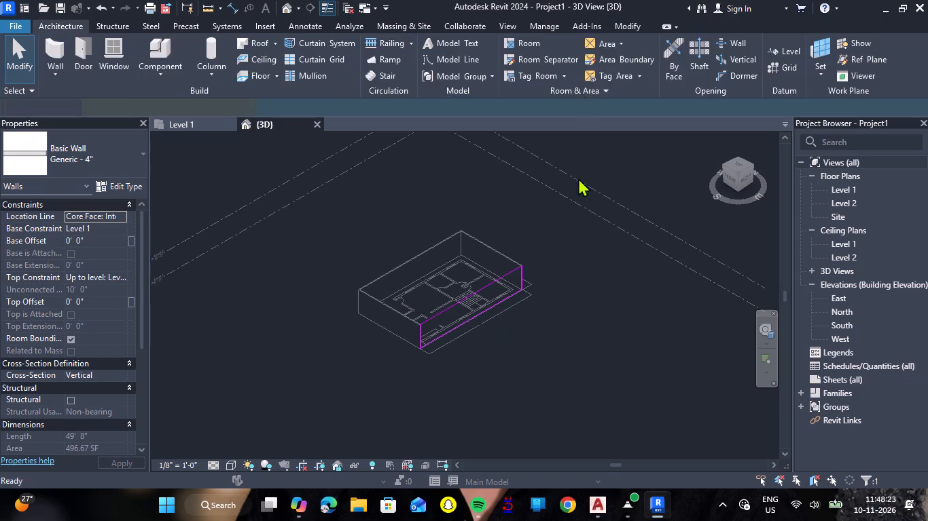
Select the four boundary walls in the 3D view and examine their base and top constraints.
scroll(352, 316, up, 3)
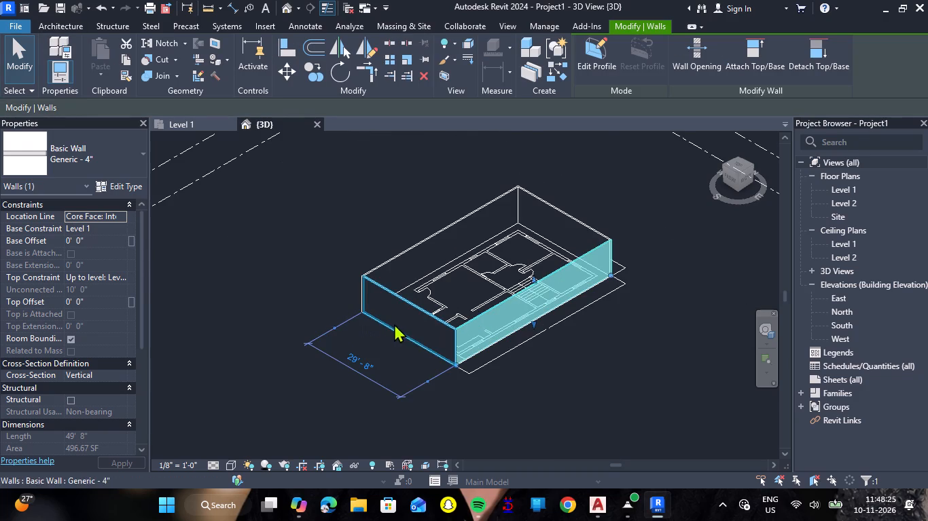
ctrl+click(433, 322)
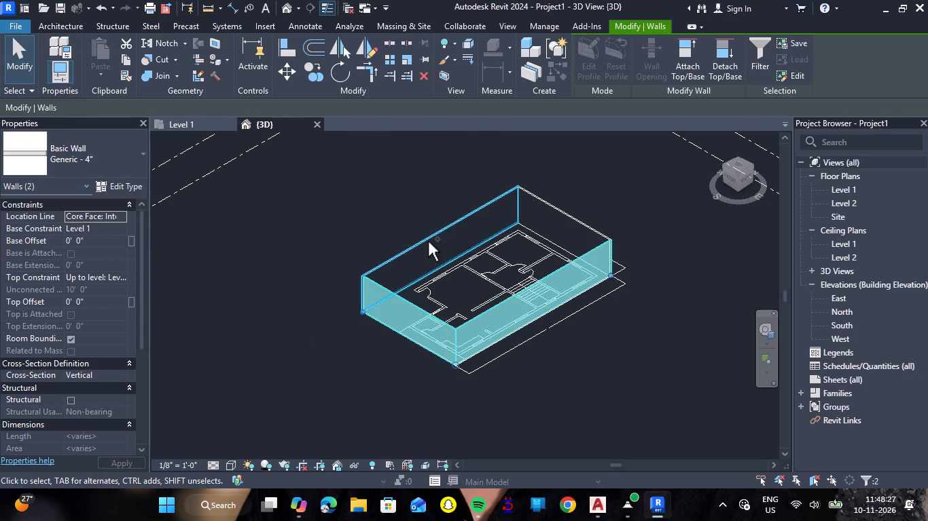
ctrl+click(428, 242)
ctrl+click(563, 216)
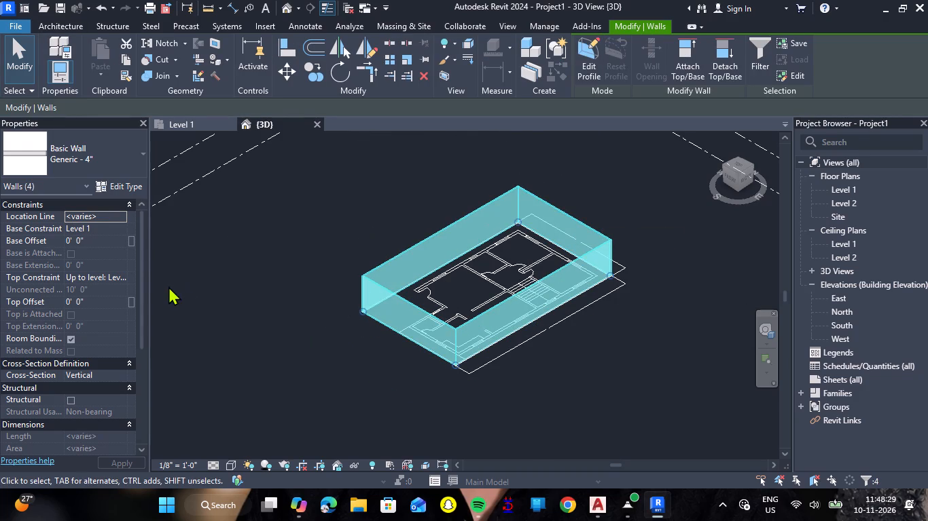
click(101, 286)
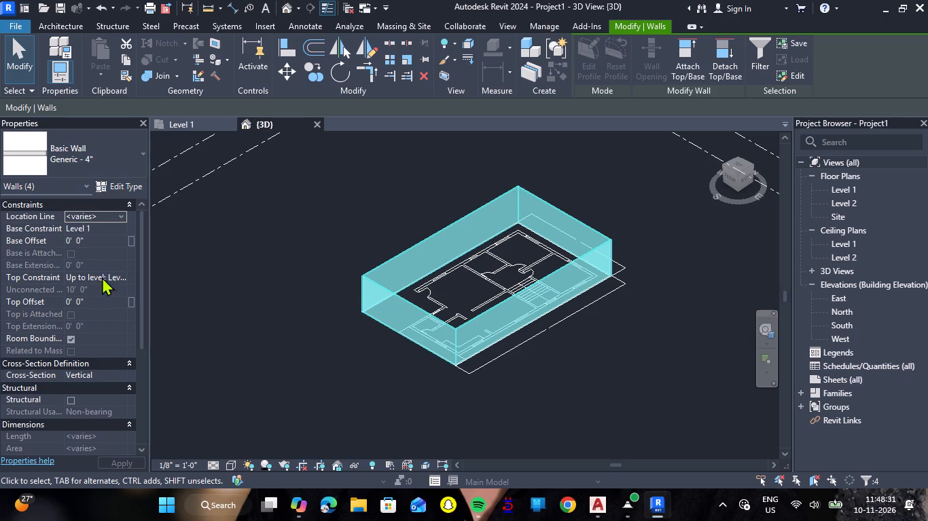
key(Escape)
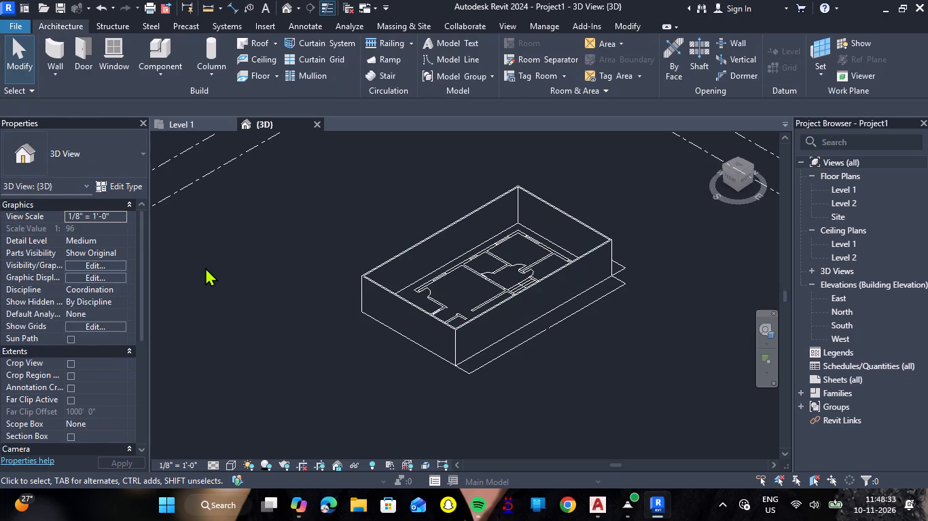
click(481, 322)
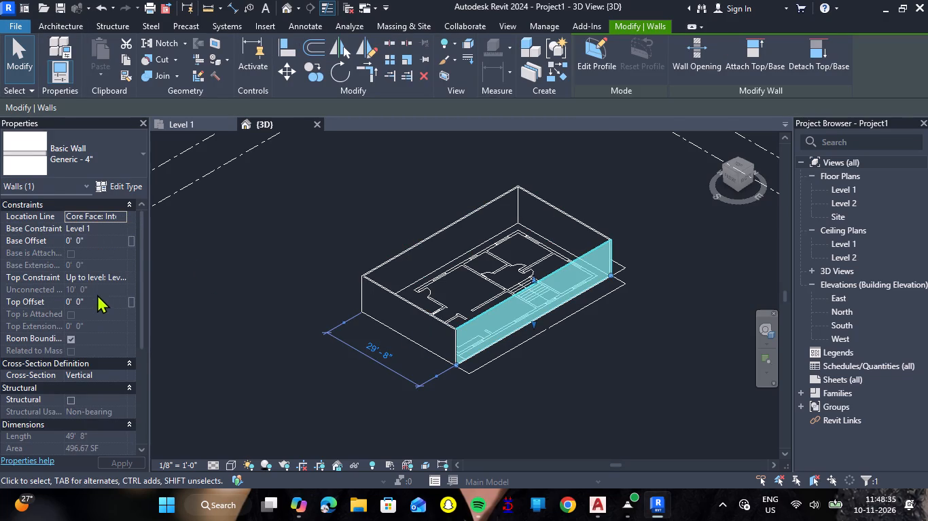
key(Escape)
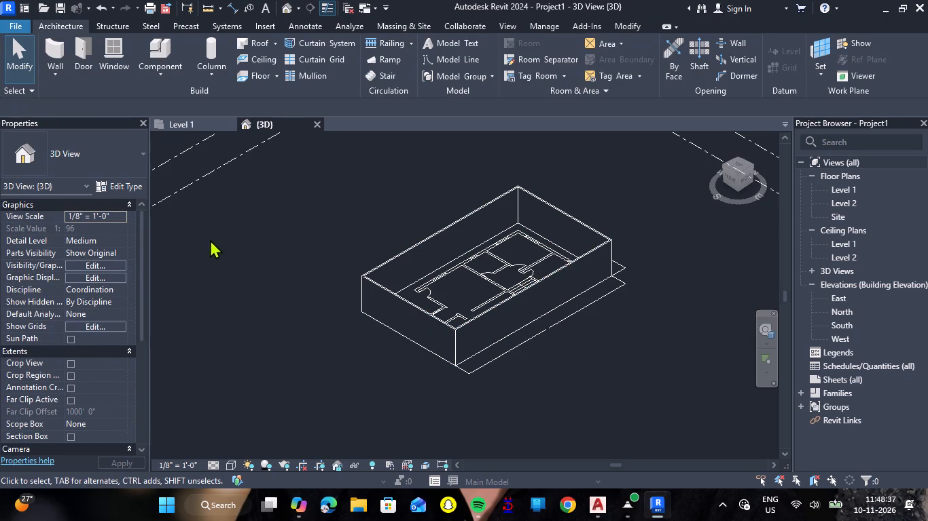
Delete the 4" boundary wall along the north side in the Level 1 floor plan.
click(181, 121)
click(364, 242)
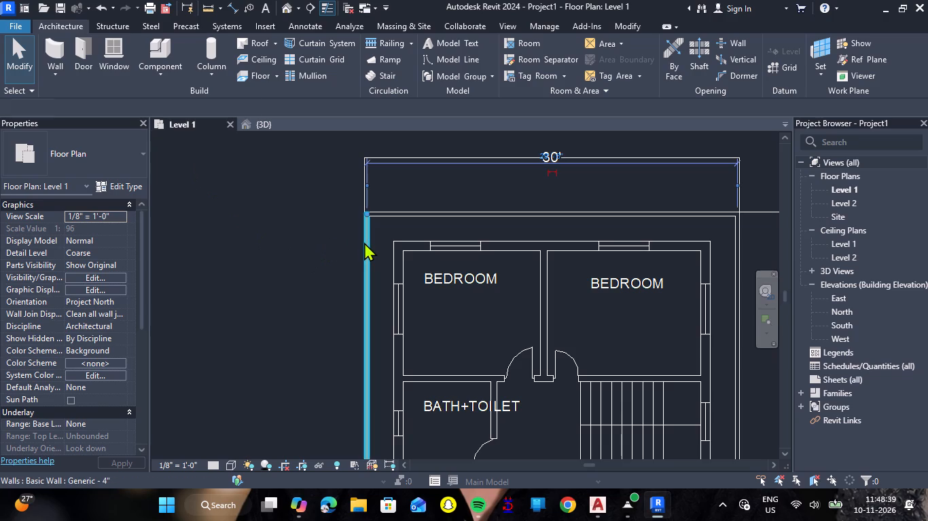
click(404, 210)
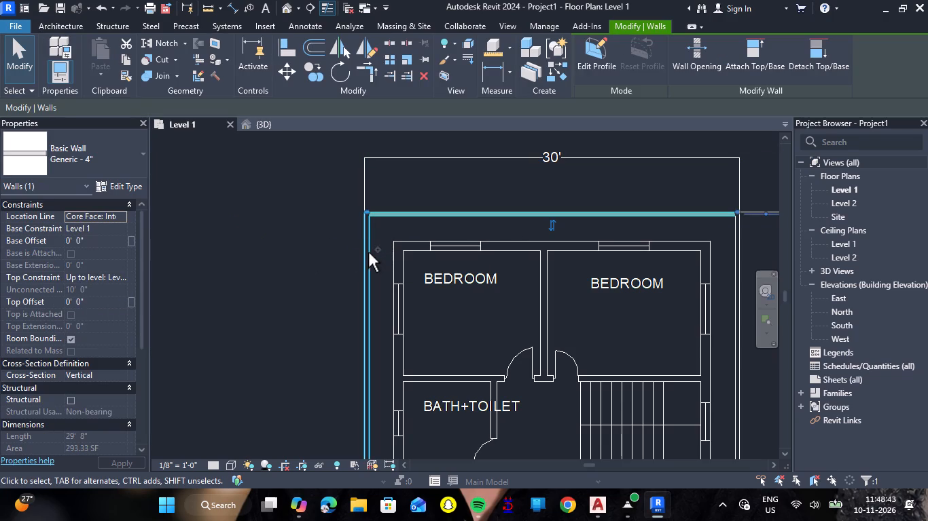
key(Delete)
Select the west boundary wall in the Level 1 floor plan.
click(368, 252)
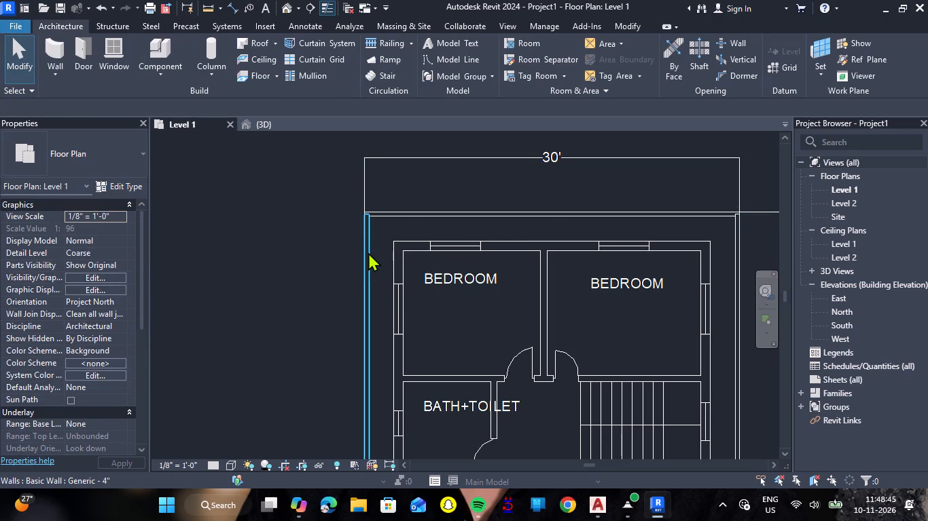
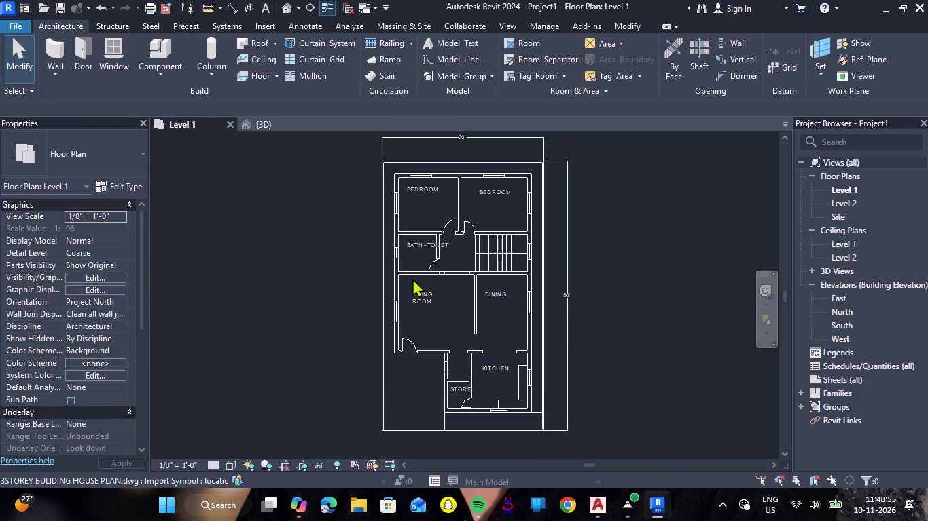
Start a wall in the Level 1 plan and duplicate the Generic - 8" type as Generic - 9".
scroll(409, 168, up, 7)
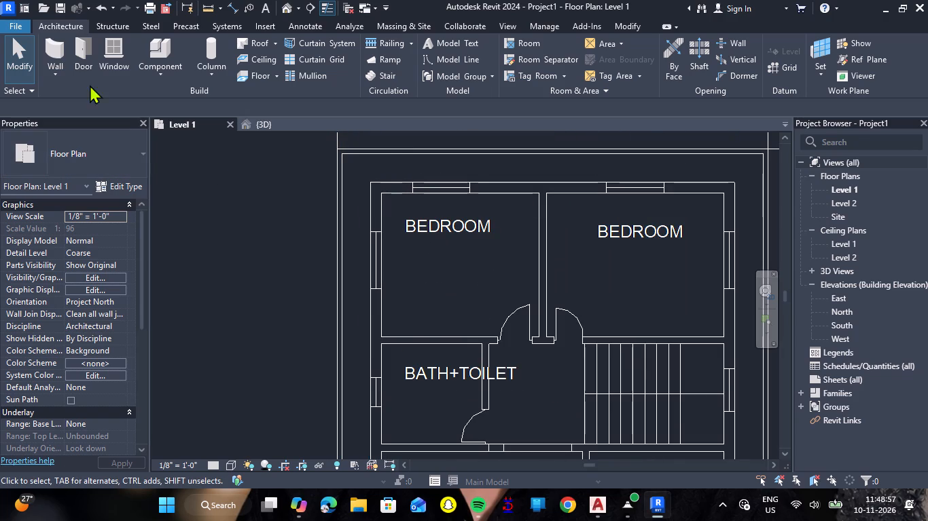
click(60, 47)
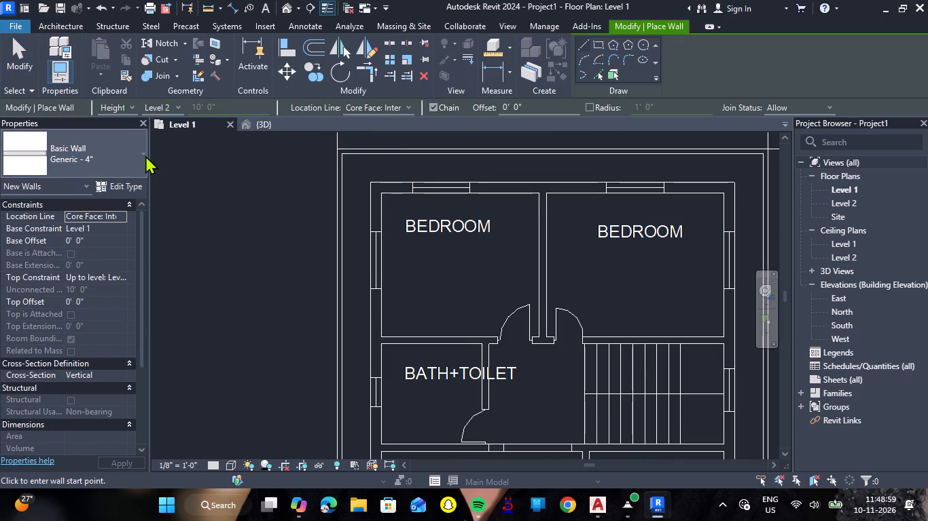
click(146, 151)
scroll(87, 361, down, 1)
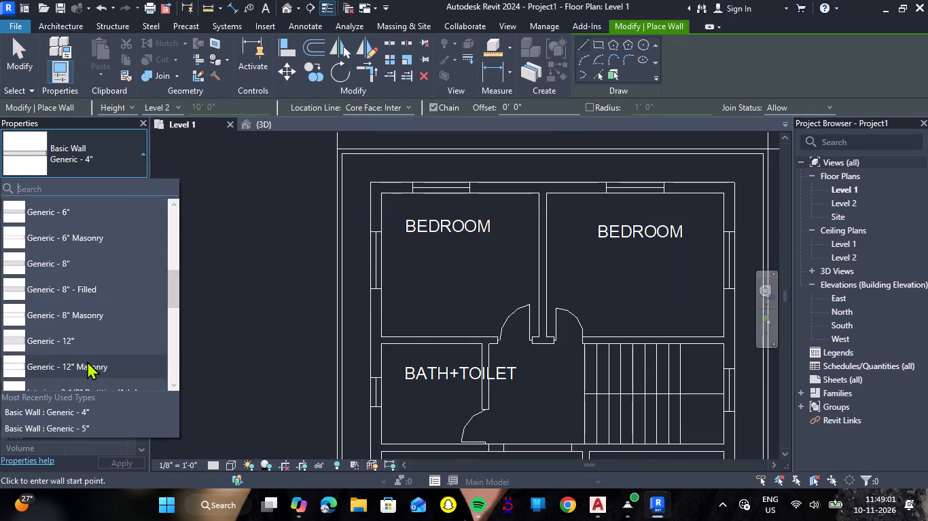
click(80, 266)
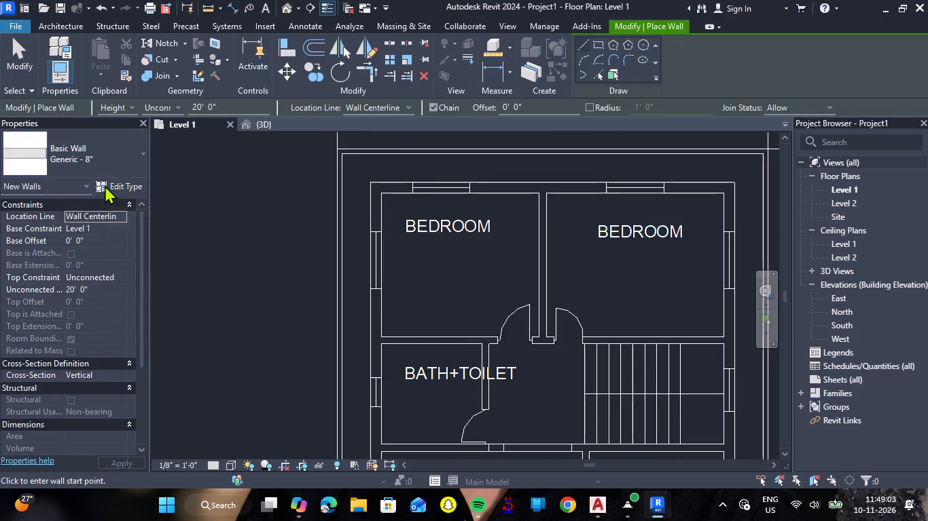
click(105, 185)
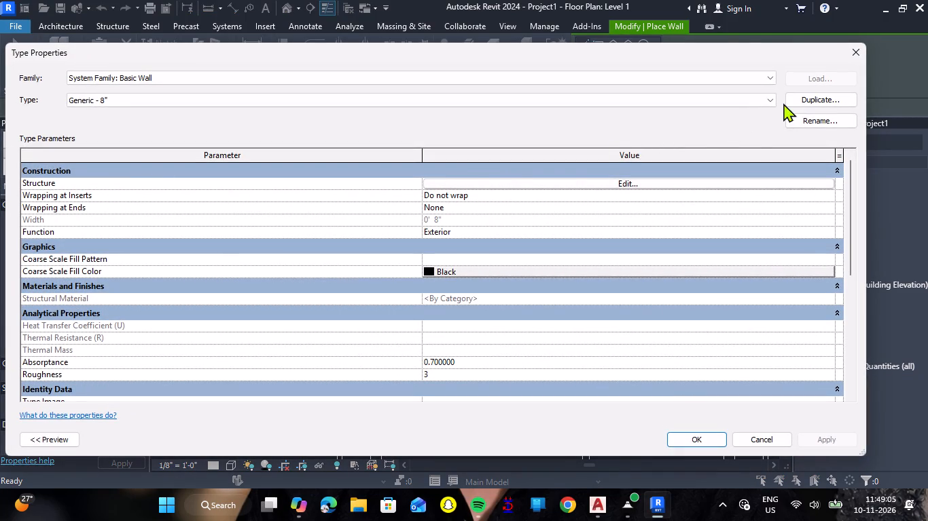
click(790, 100)
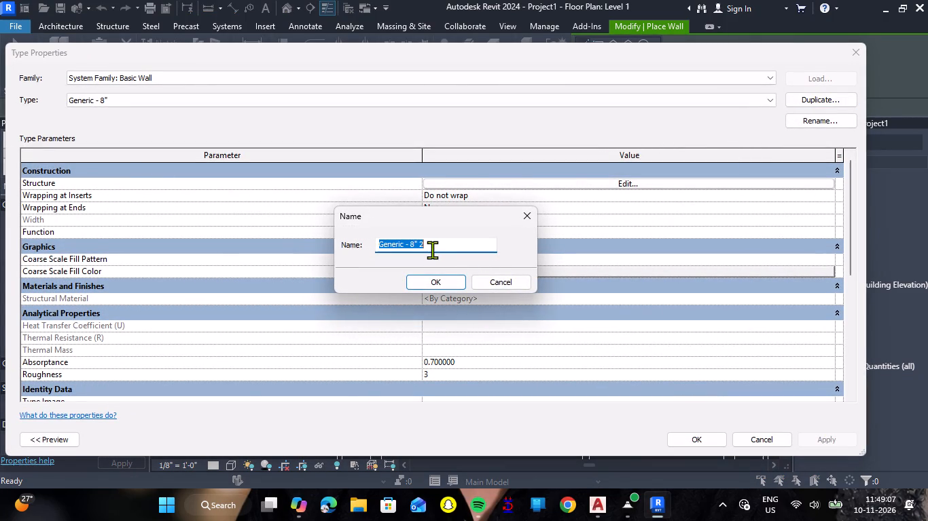
click(426, 250)
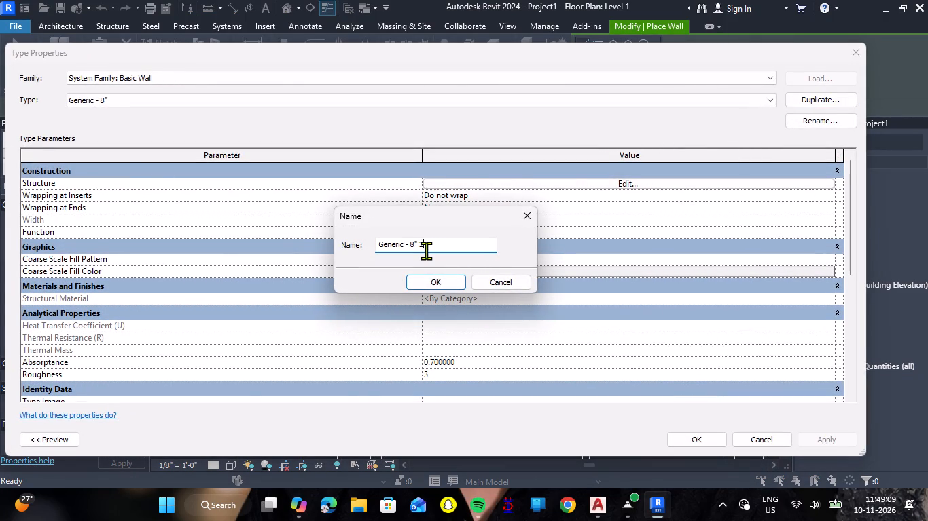
key(BackSpace)
key(BackSpace)
key(BackSpace)
key(BackSpace)
text(9")
key(Return)
Set the structure layer thickness of the Generic - 9" wall type to 9" and accept the type changes.
click(624, 180)
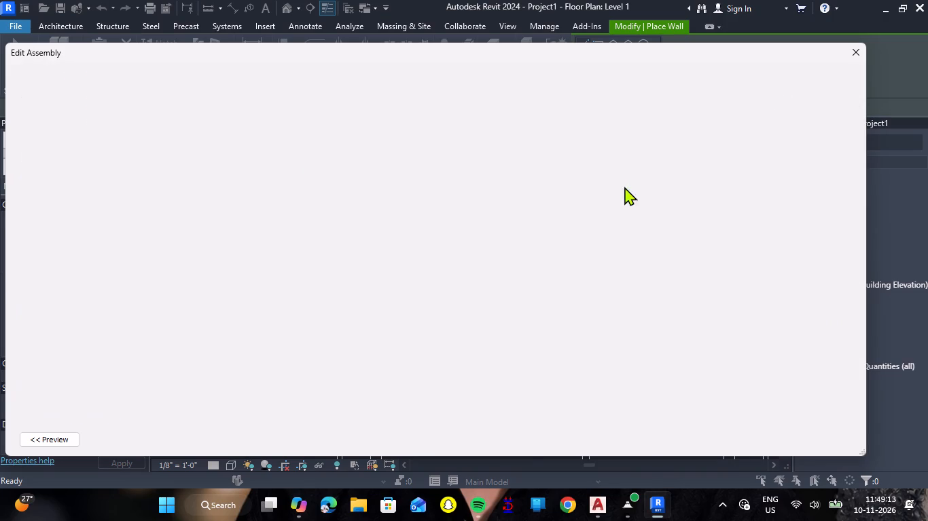
click(449, 184)
text(9")
key(Return)
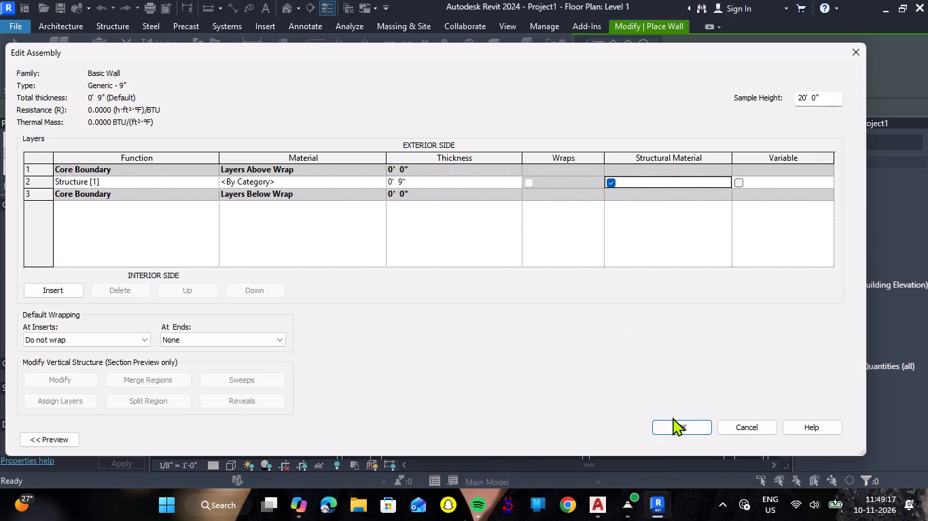
click(673, 417)
double_click(673, 419)
click(675, 430)
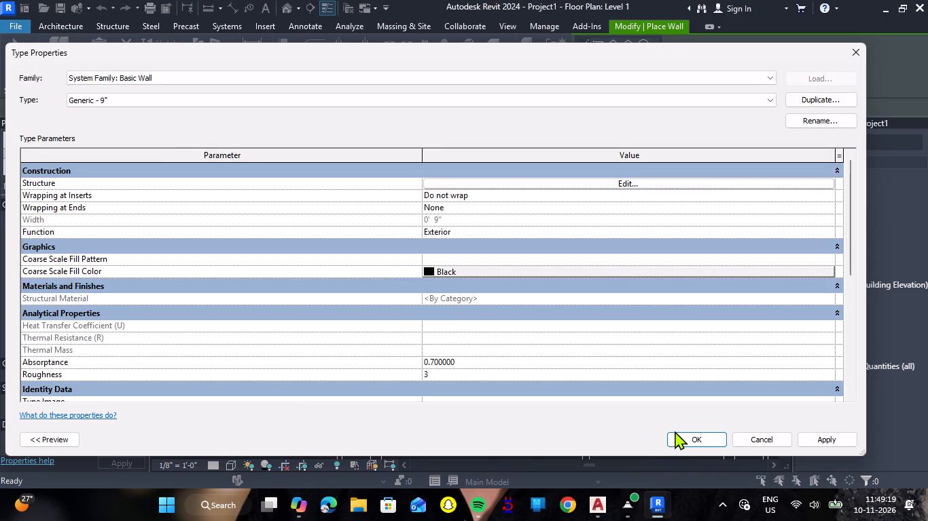
click(703, 443)
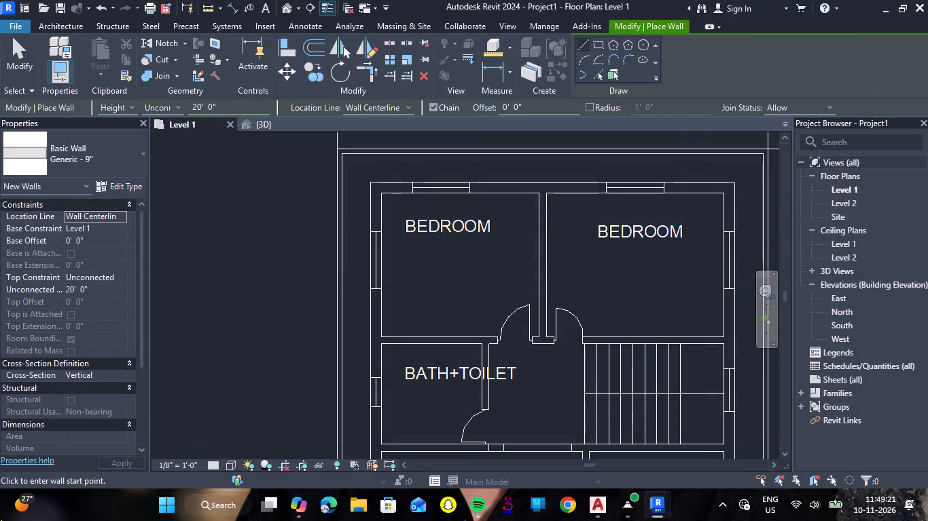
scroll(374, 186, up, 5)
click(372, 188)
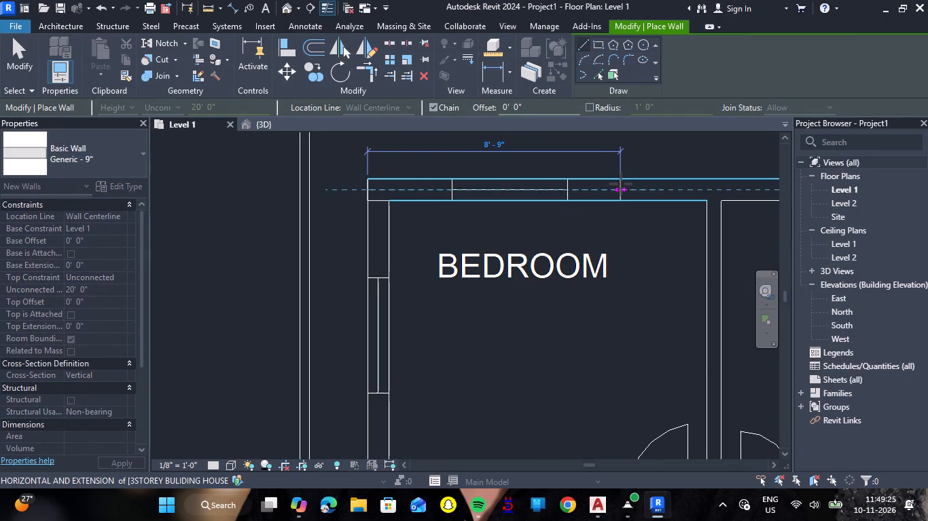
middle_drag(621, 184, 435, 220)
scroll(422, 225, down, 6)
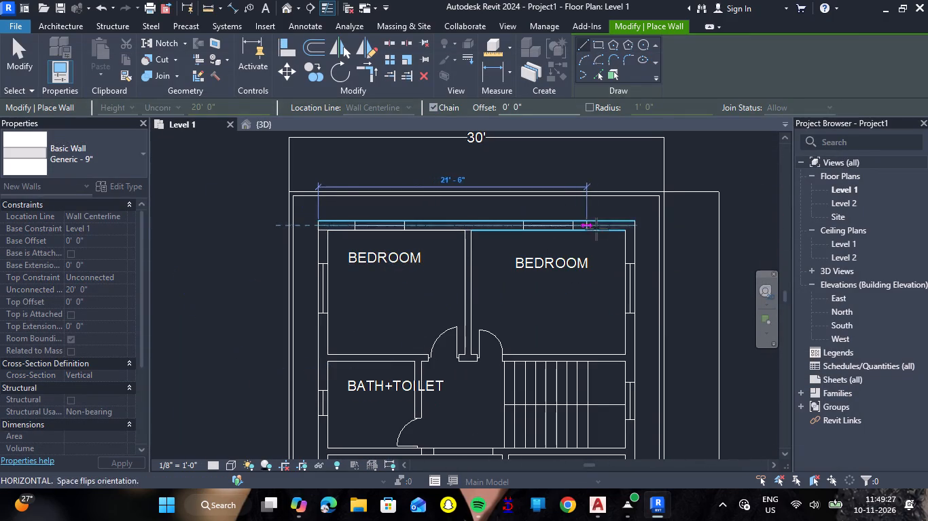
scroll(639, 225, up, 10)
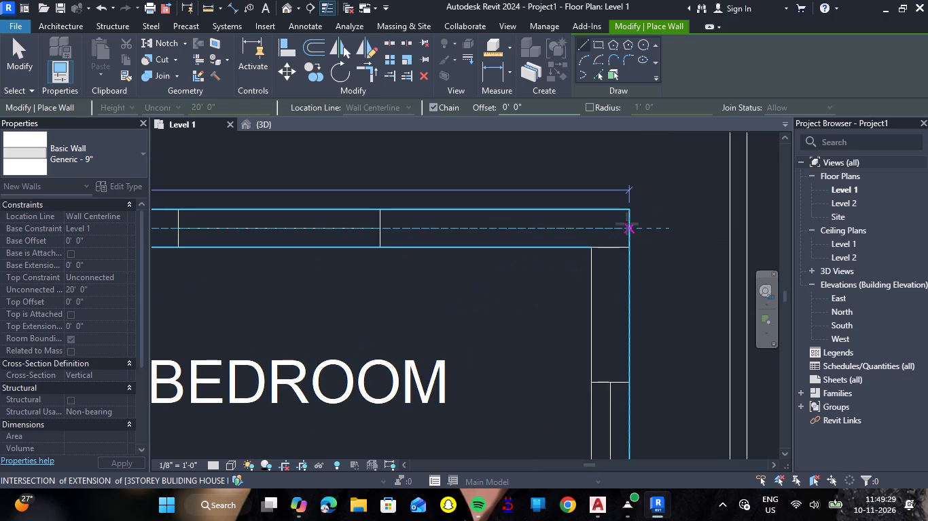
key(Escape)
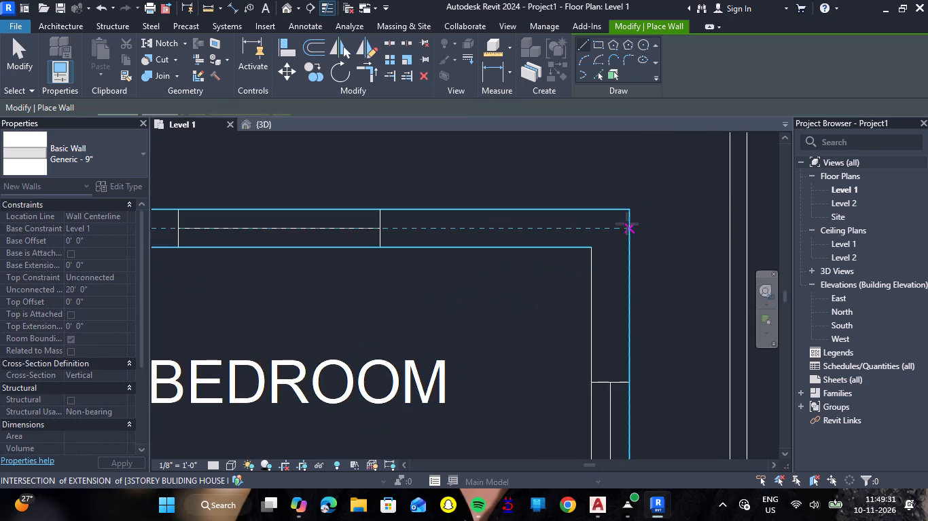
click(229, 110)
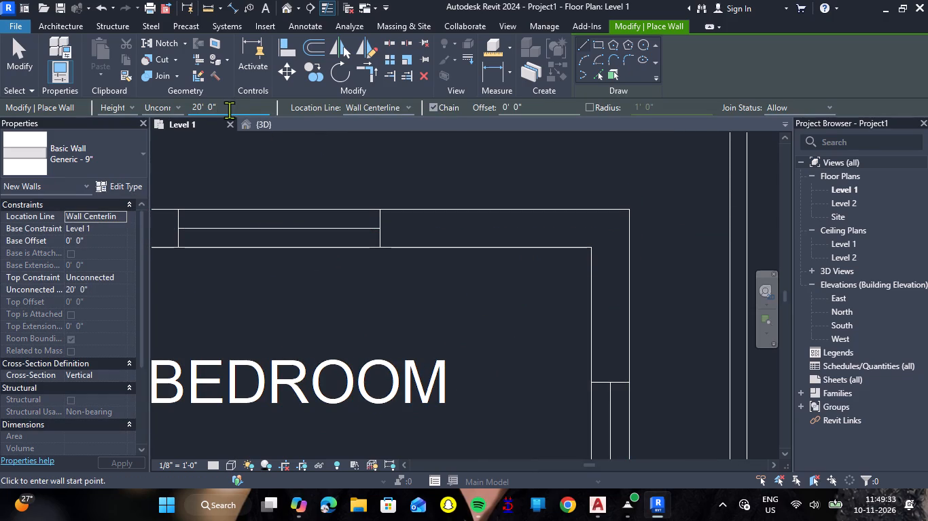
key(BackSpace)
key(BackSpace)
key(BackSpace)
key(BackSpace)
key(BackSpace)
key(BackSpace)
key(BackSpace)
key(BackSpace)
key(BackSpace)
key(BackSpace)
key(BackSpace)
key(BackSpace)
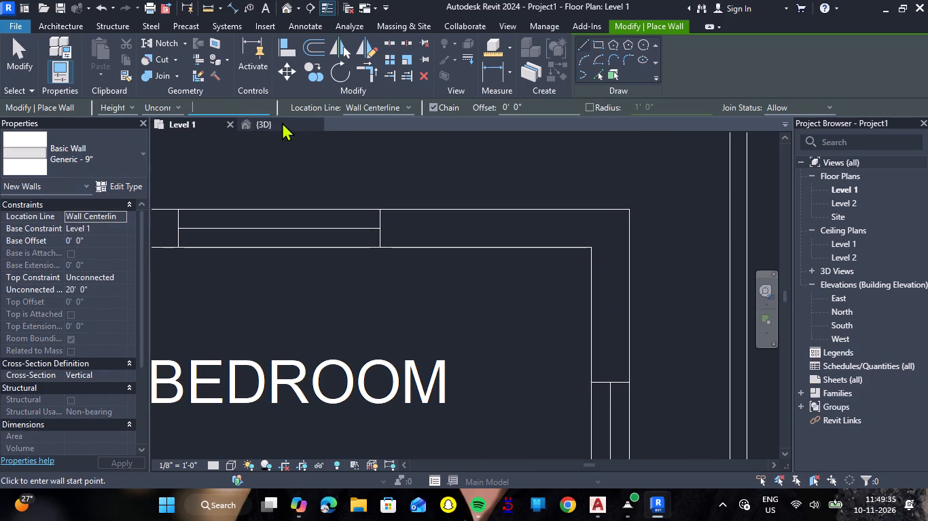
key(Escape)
In the East elevation, set the elevation of Level 2 to 10' 6".
scroll(546, 246, down, 3)
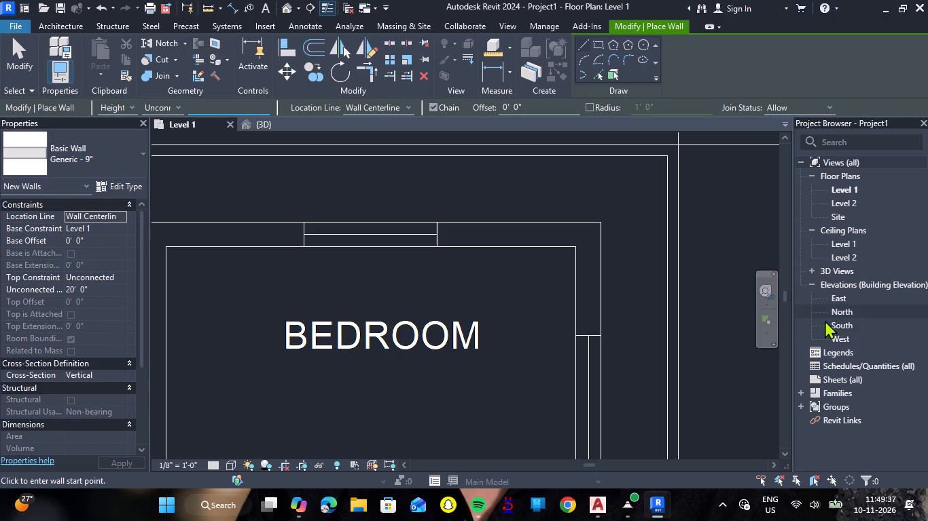
double_click(835, 302)
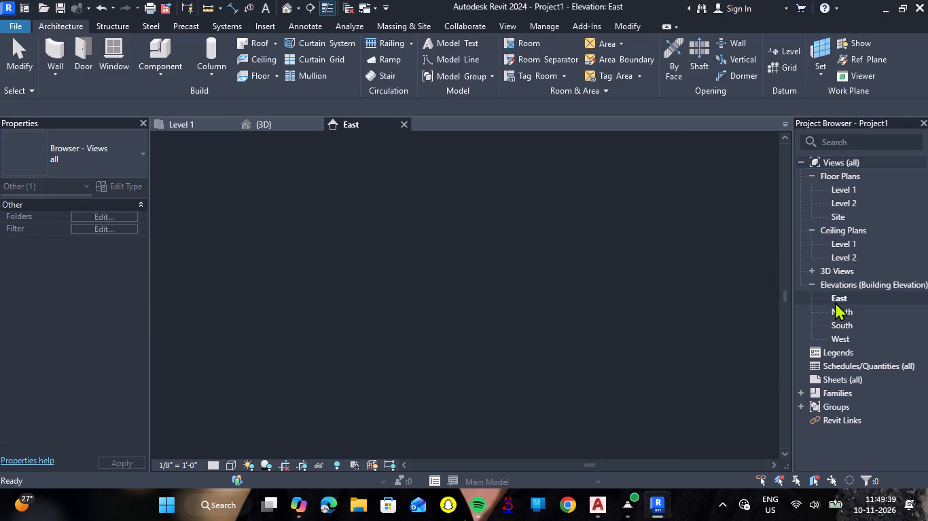
scroll(730, 322, down, 4)
scroll(746, 310, up, 9)
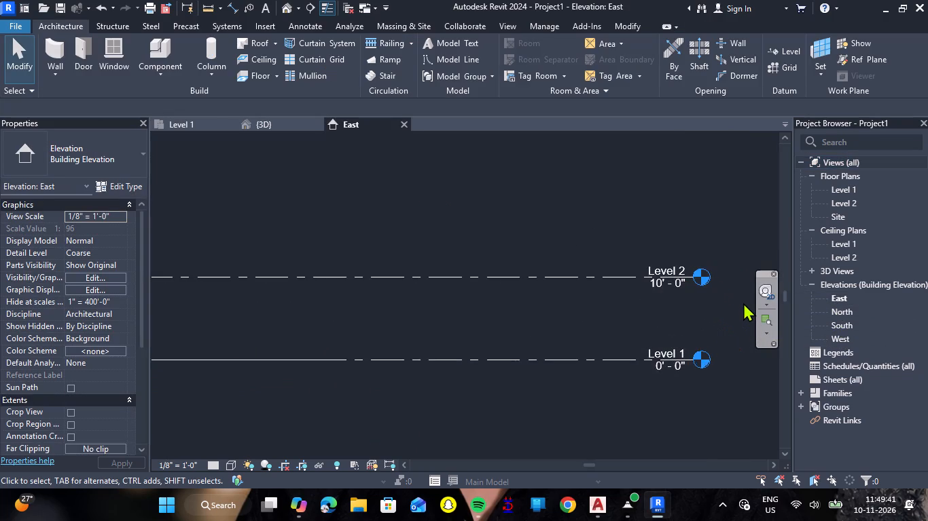
scroll(743, 303, up, 3)
click(632, 276)
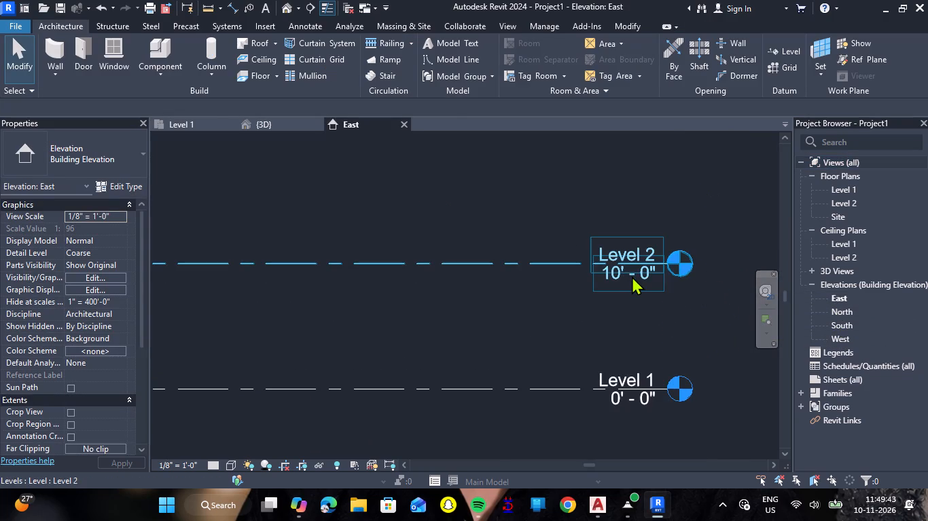
key(Escape)
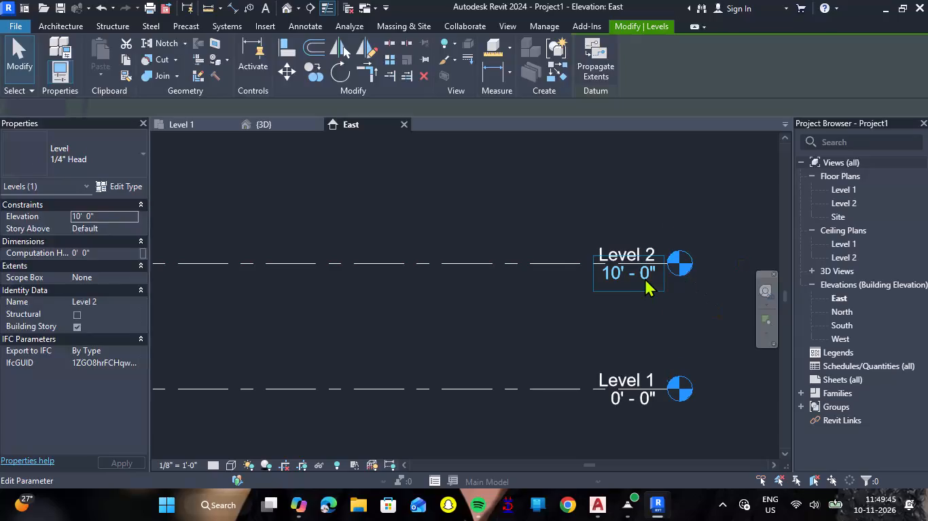
click(649, 280)
double_click(649, 280)
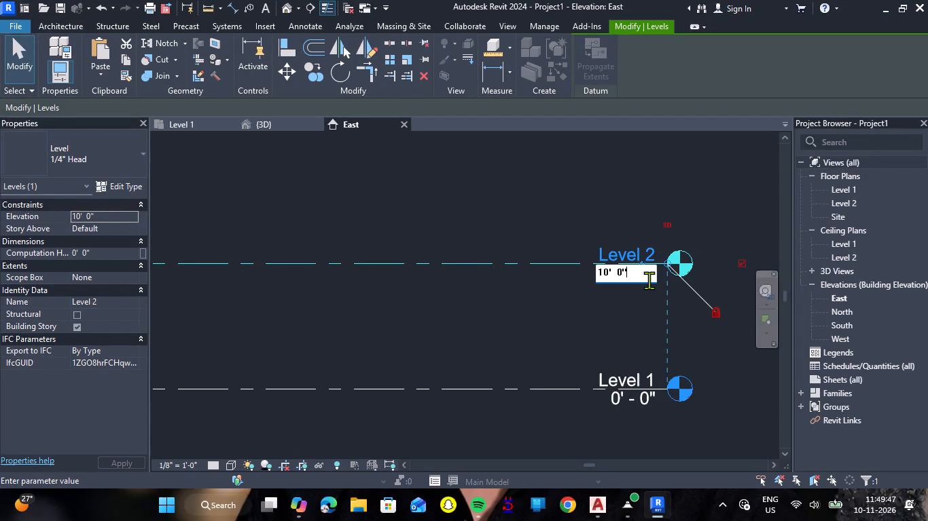
key(BackSpace)
key(BackSpace)
text(6")
key(Return)
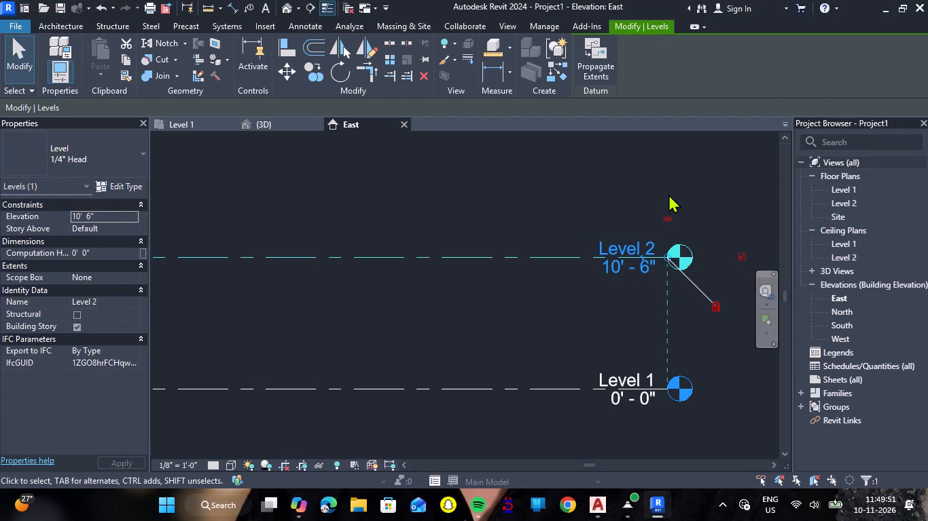
click(668, 194)
Add two levels above Level 2 by picking level lines, each with a 10' 6" offset from the level below.
click(772, 47)
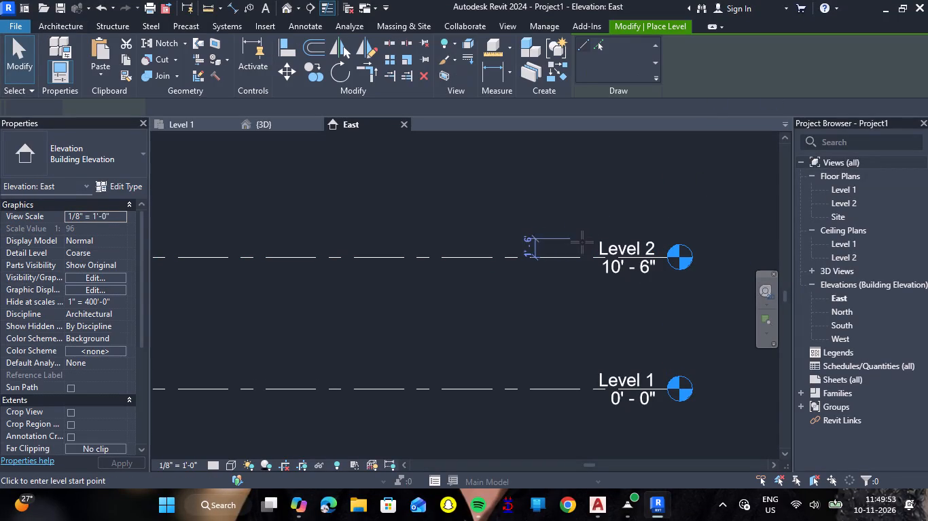
click(603, 41)
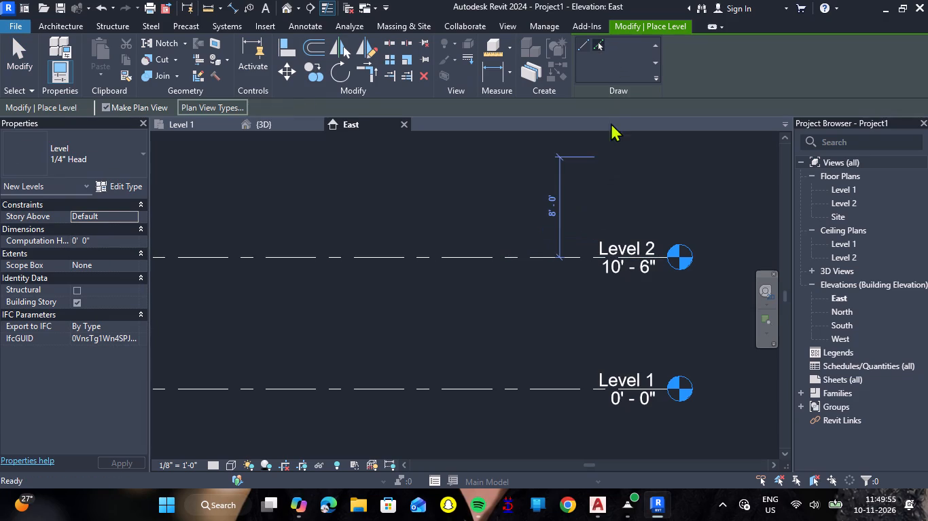
drag(325, 104, 253, 107)
click(253, 107)
text(10'6")
key(Return)
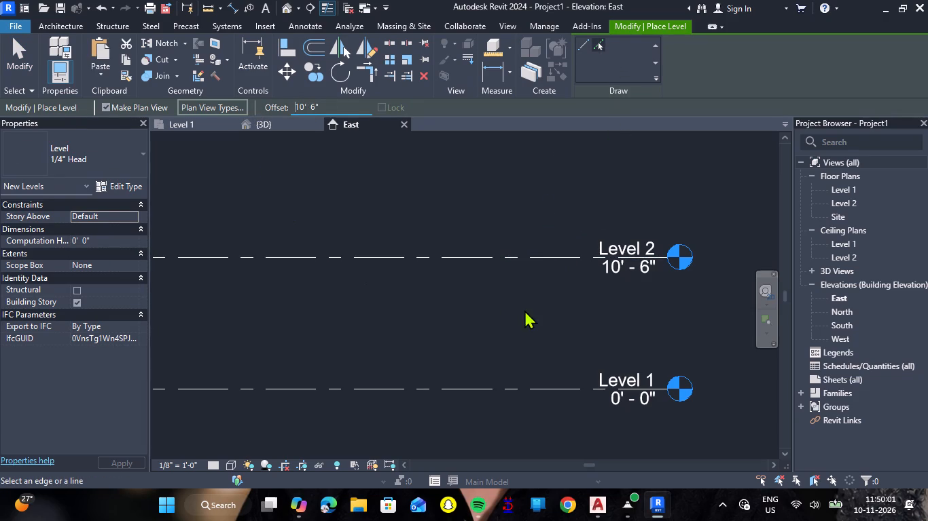
scroll(549, 248, down, 8)
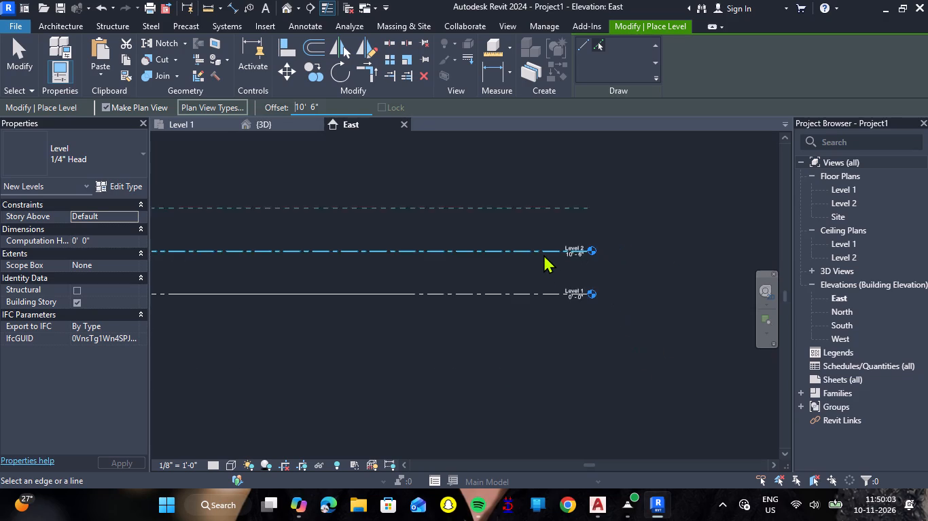
scroll(543, 255, down, 5)
click(543, 248)
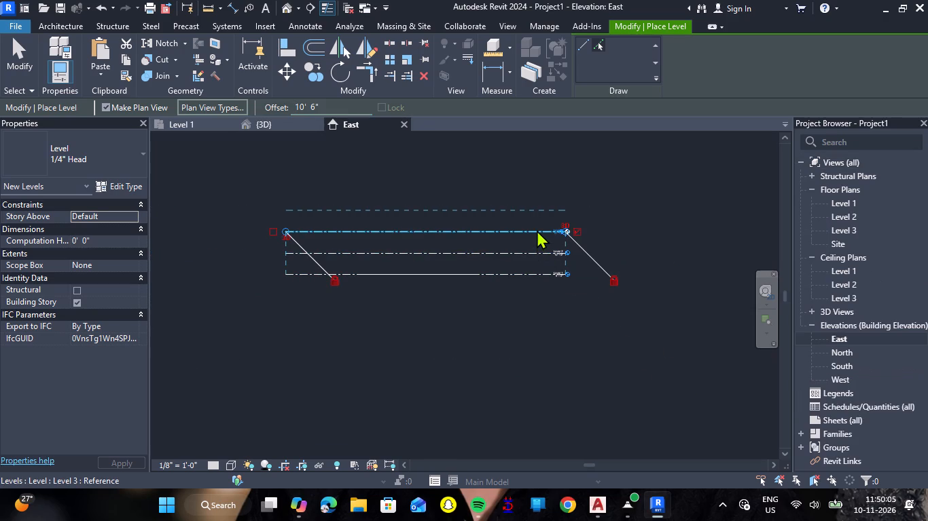
click(537, 230)
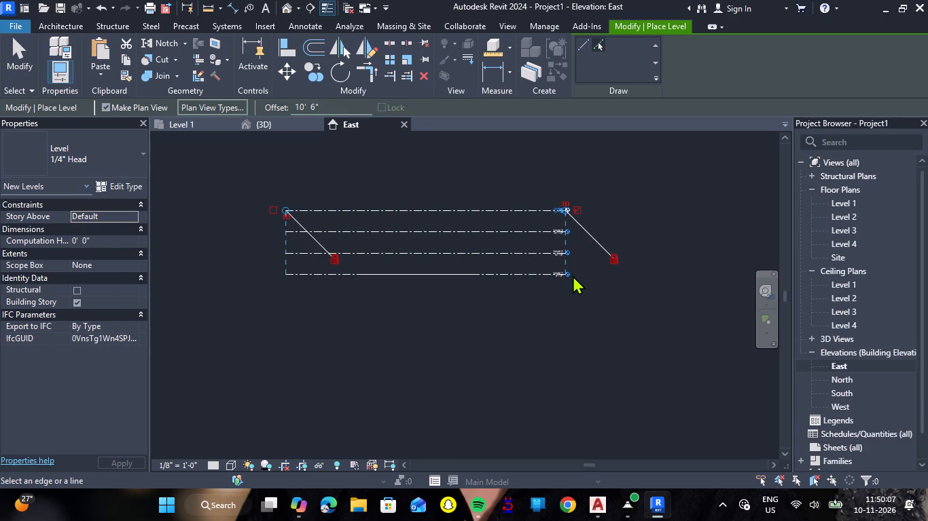
scroll(546, 201, up, 3)
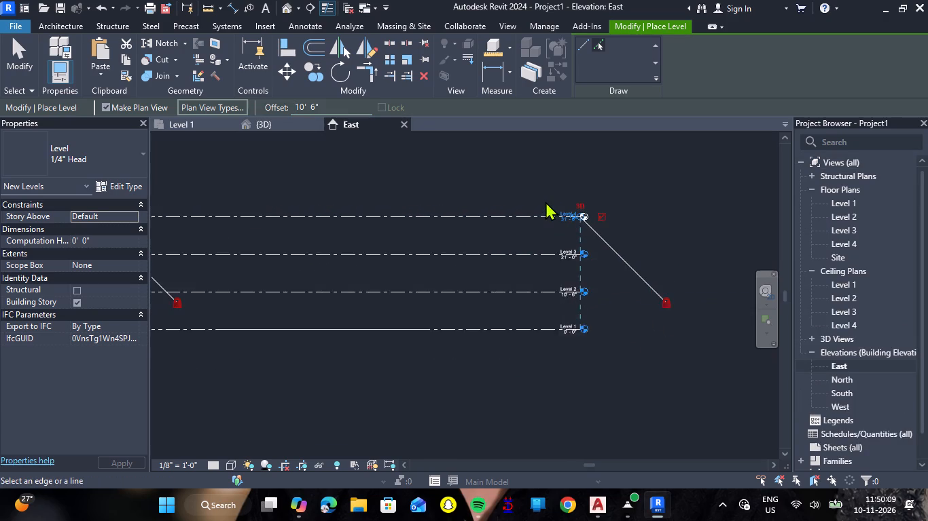
scroll(546, 201, up, 3)
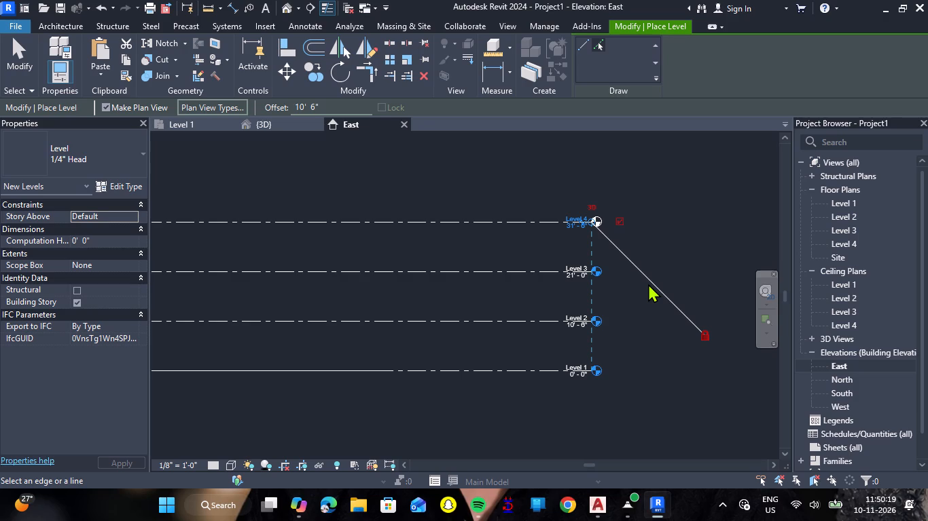
key(Escape)
scroll(660, 266, down, 3)
scroll(635, 267, up, 3)
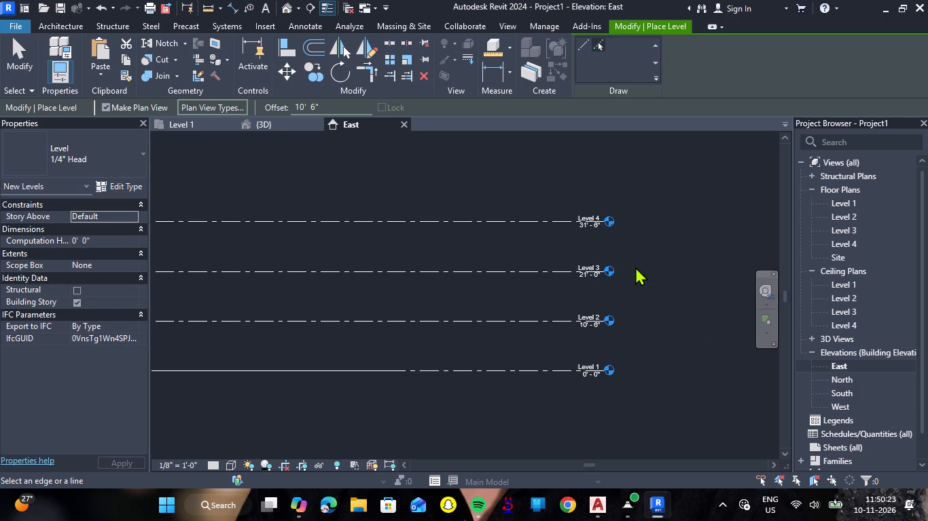
In the Level 1 plan, draw the Generic - 9" north exterior wall along the two bedrooms, spanning the plan's outer corners.
click(198, 120)
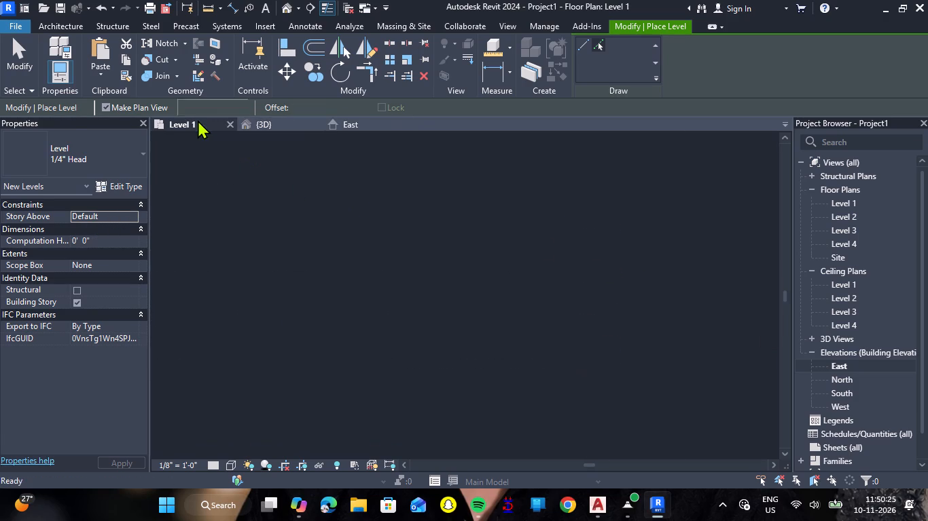
scroll(385, 309, down, 11)
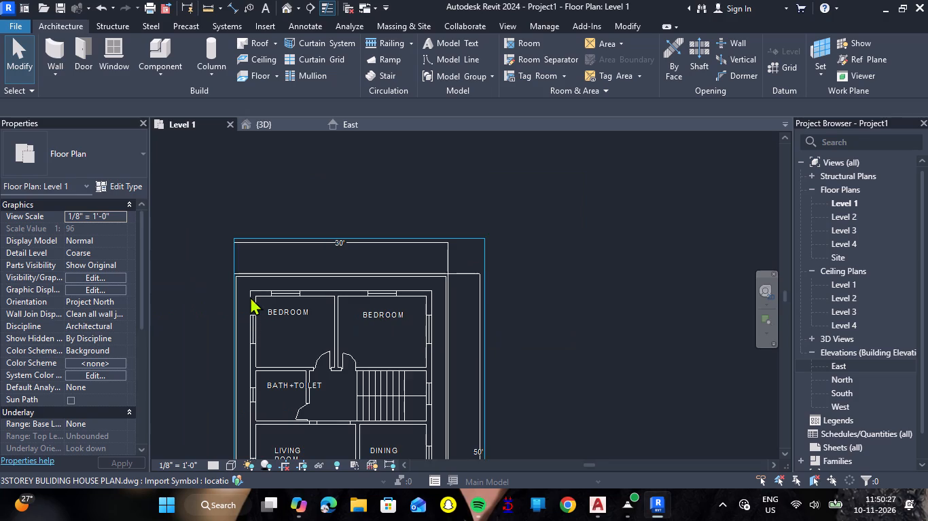
scroll(250, 296, up, 7)
scroll(319, 307, up, 1)
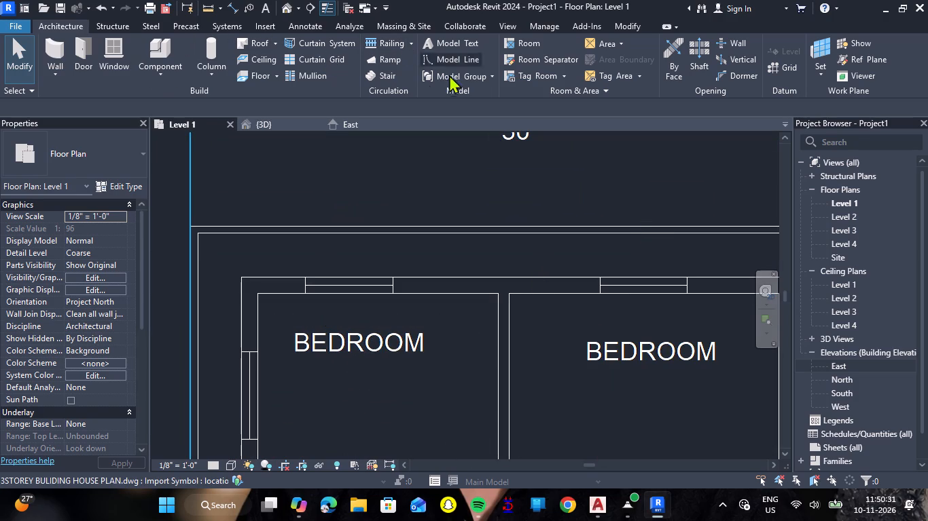
click(60, 45)
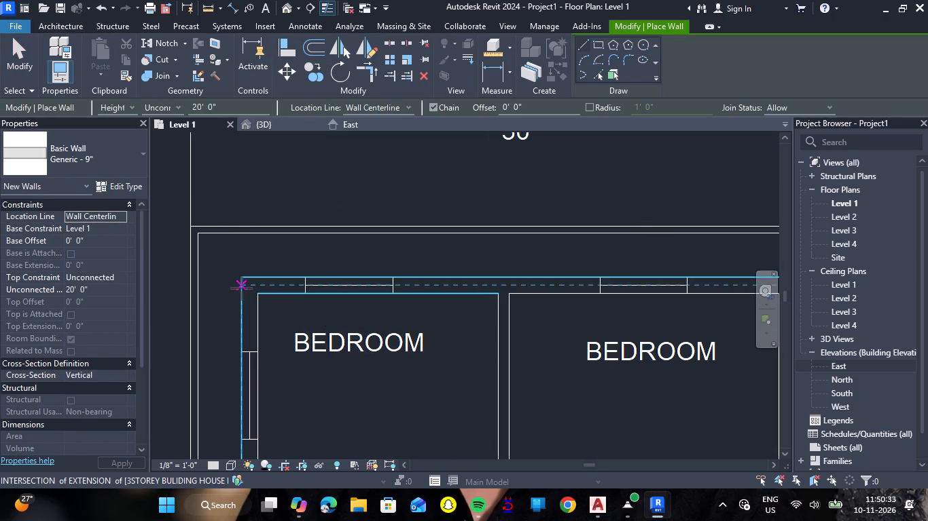
click(243, 287)
scroll(441, 288, down, 7)
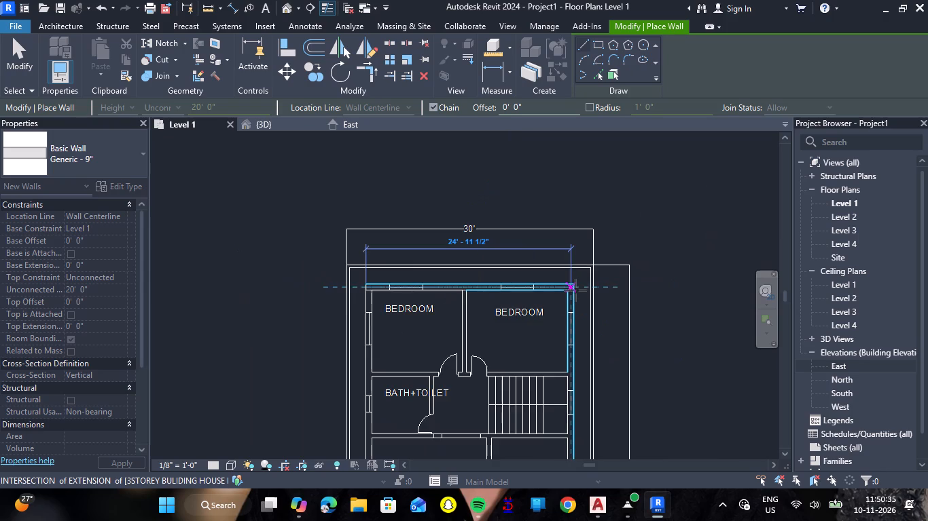
scroll(576, 290, up, 13)
click(565, 272)
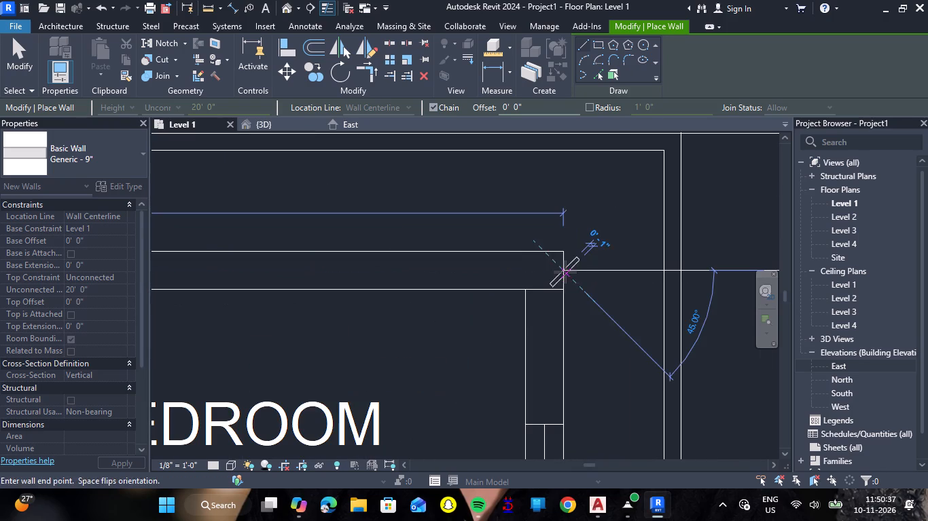
key(Escape)
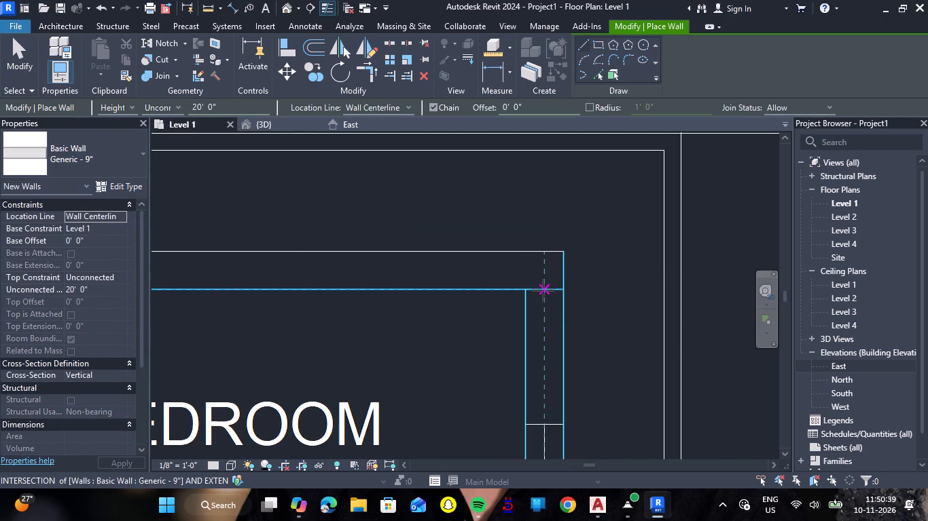
Draw the Generic - 9" east exterior wall along its centerline from the north wall to the outer corner by the kitchen.
click(543, 290)
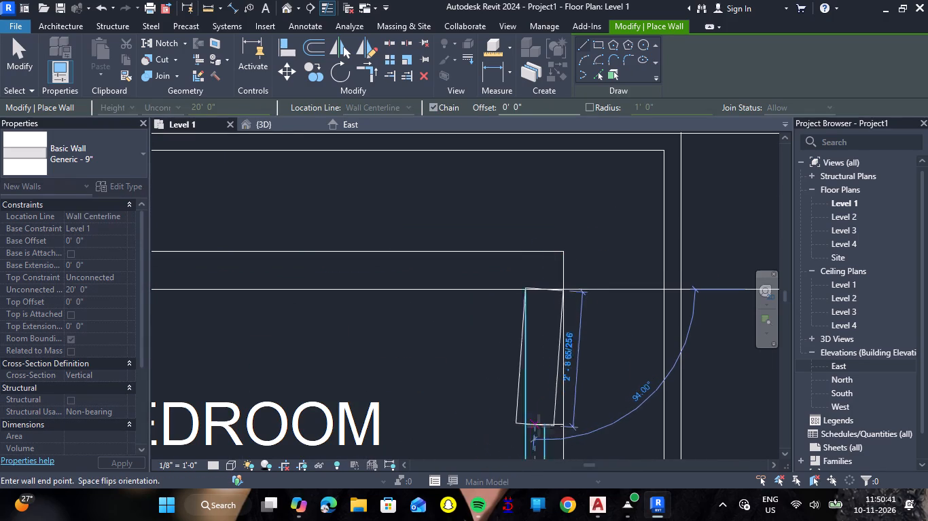
middle_drag(540, 425, 541, 327)
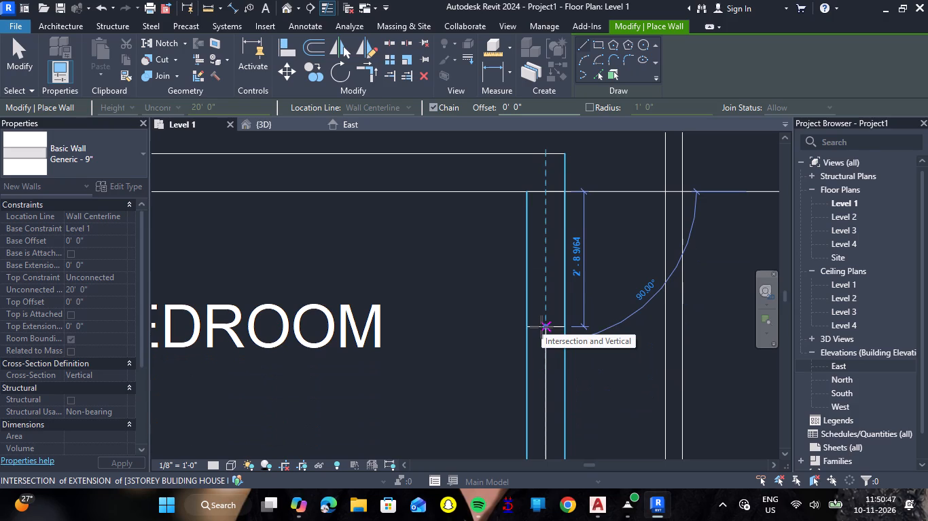
scroll(539, 327, down, 7)
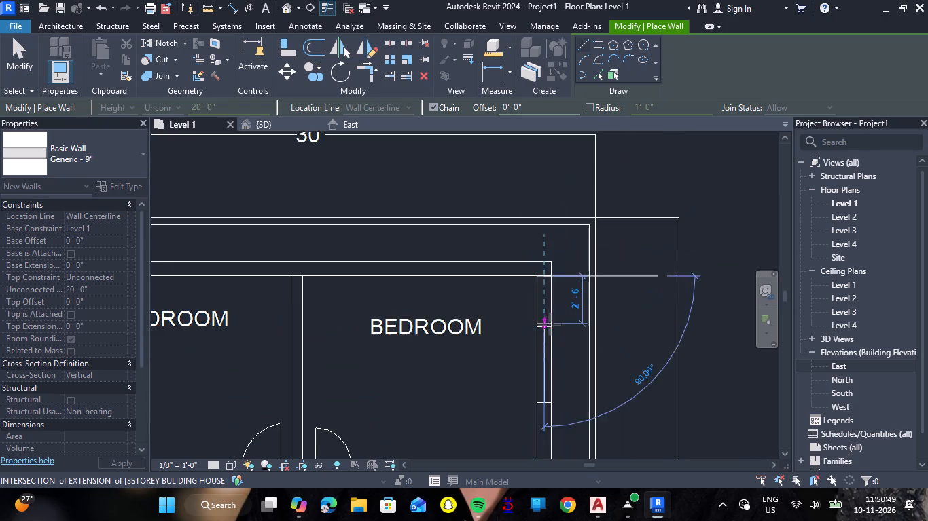
scroll(550, 324, down, 13)
scroll(550, 400, down, 4)
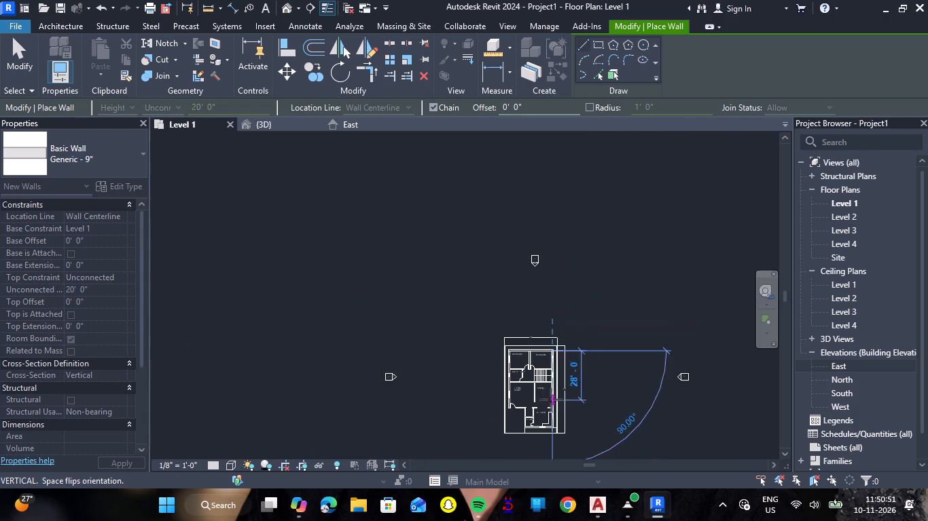
scroll(554, 427, up, 19)
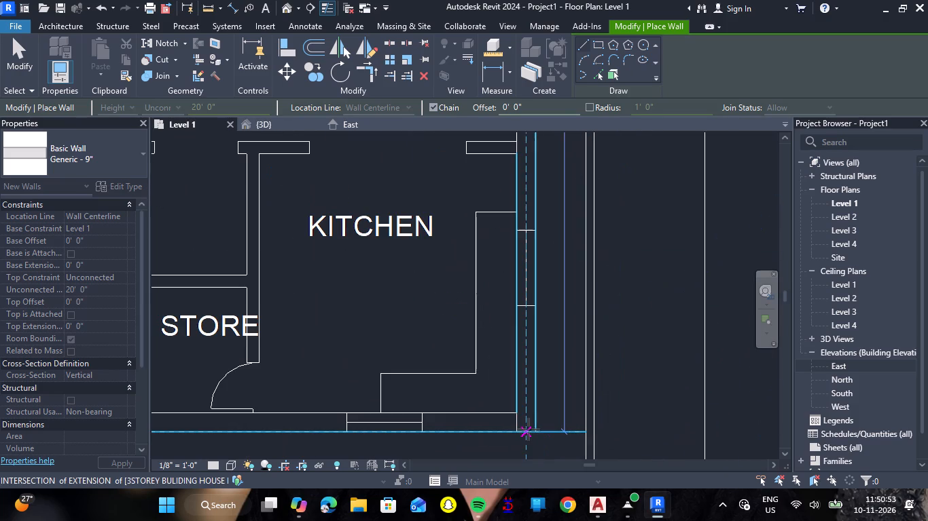
scroll(529, 429, up, 9)
double_click(519, 439)
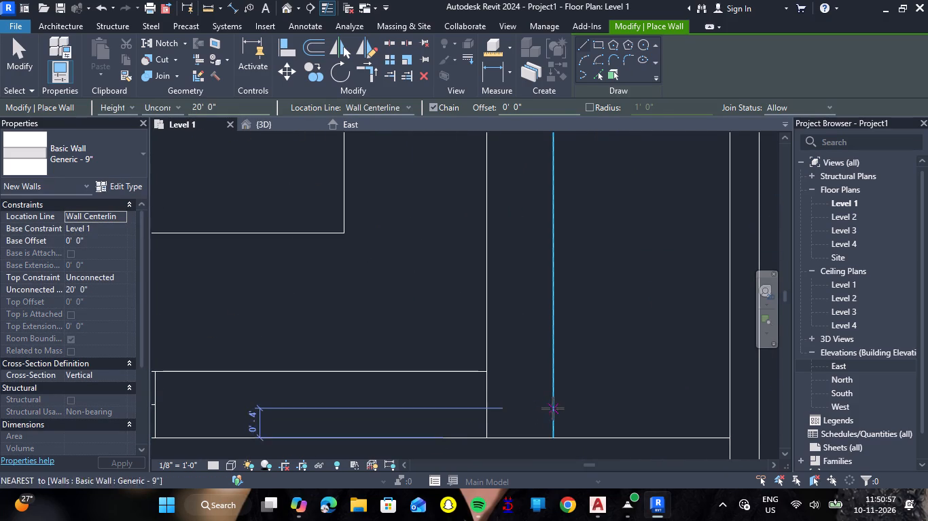
double_click(488, 404)
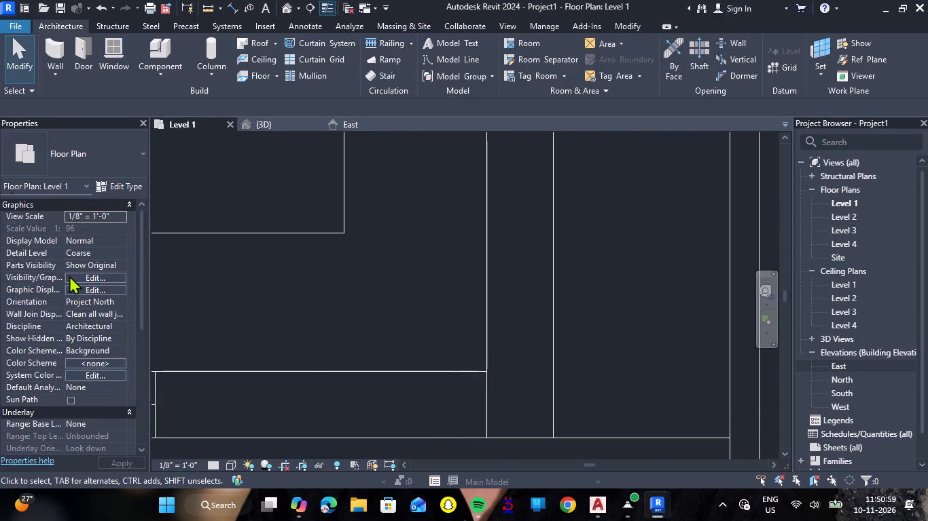
Draw the south exterior wall about 15' 3" long from the east wall past the kitchen to the store's outer corner.
click(54, 50)
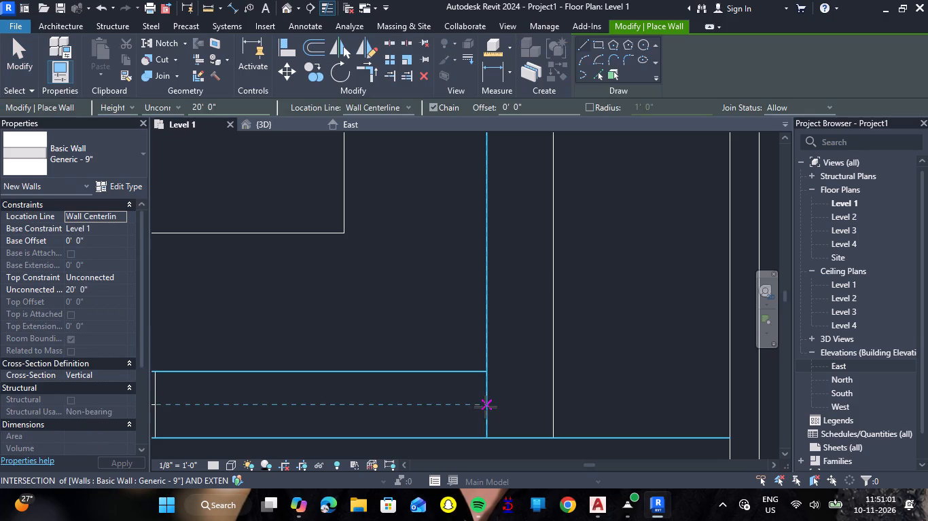
click(486, 407)
middle_drag(401, 398, 705, 394)
scroll(705, 394, down, 5)
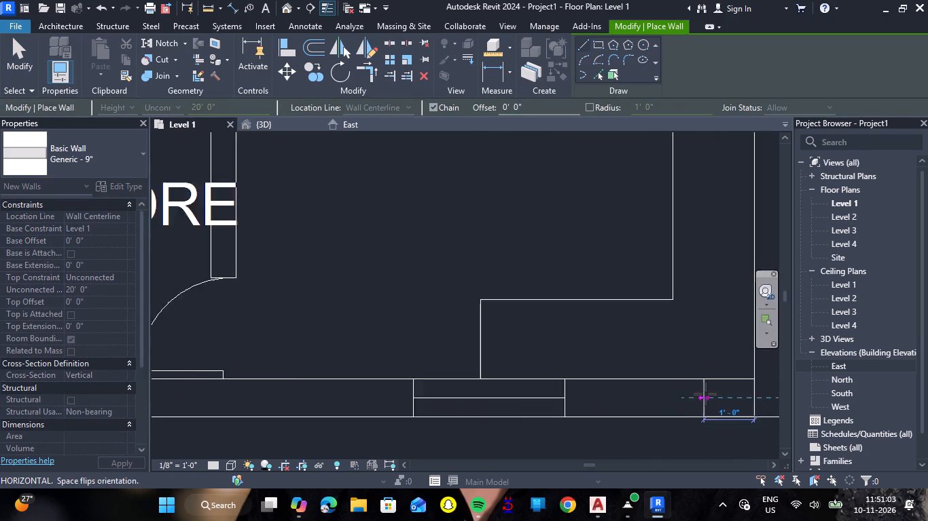
scroll(403, 393, down, 7)
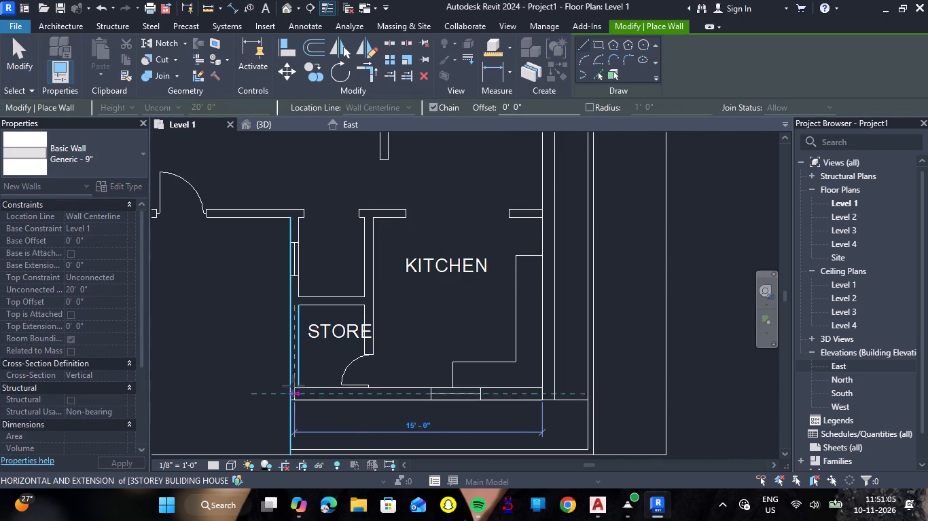
scroll(293, 386, up, 7)
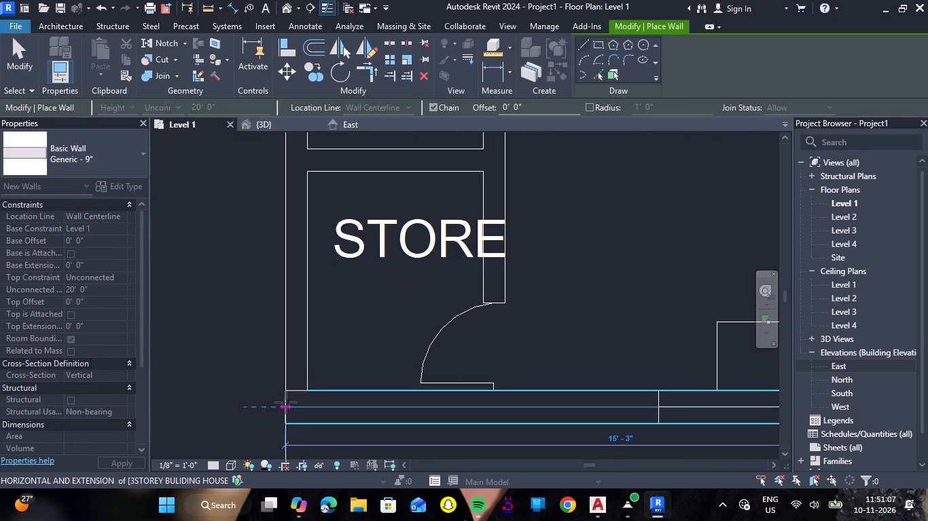
double_click(285, 409)
Draw the west exterior wall about 32' 10 1/2" long from the north wall to the living room corner beside the entrance door.
scroll(340, 410, down, 10)
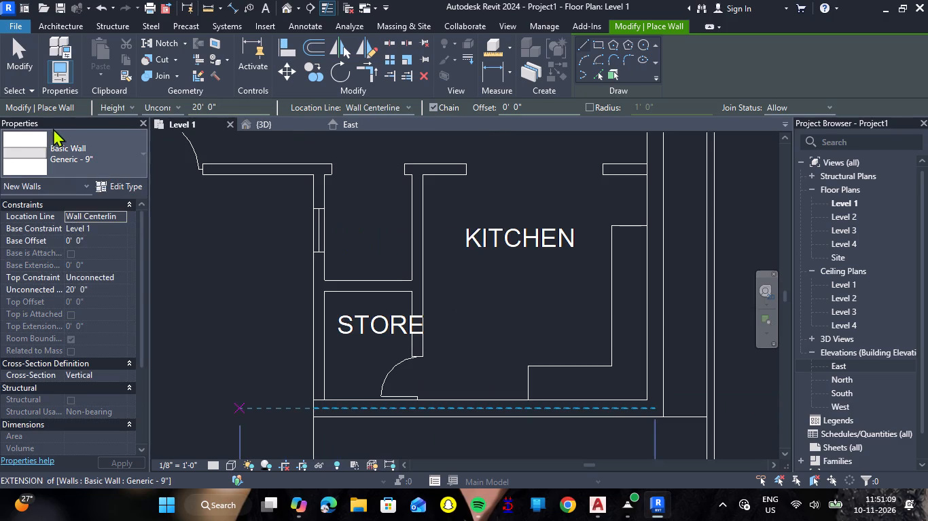
scroll(53, 128, down, 3)
scroll(284, 218, down, 7)
scroll(235, 247, down, 8)
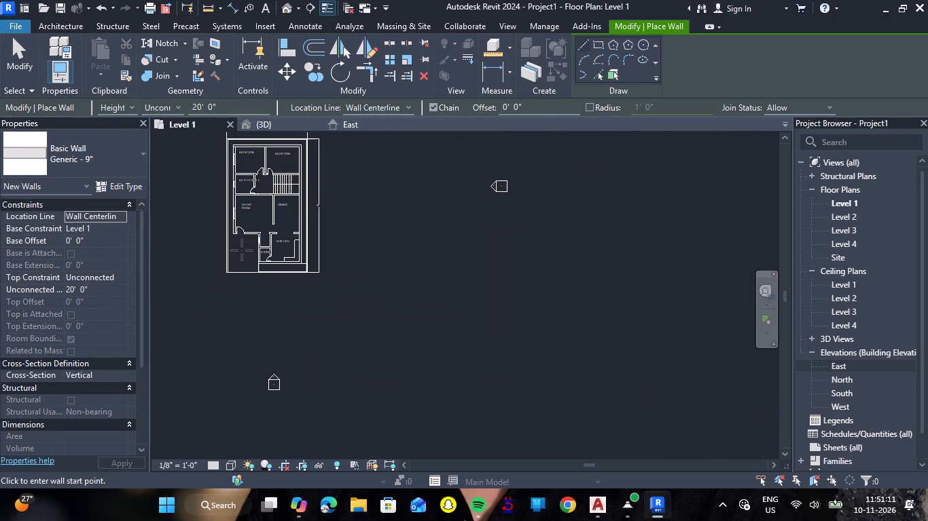
scroll(242, 250, down, 2)
scroll(232, 177, up, 9)
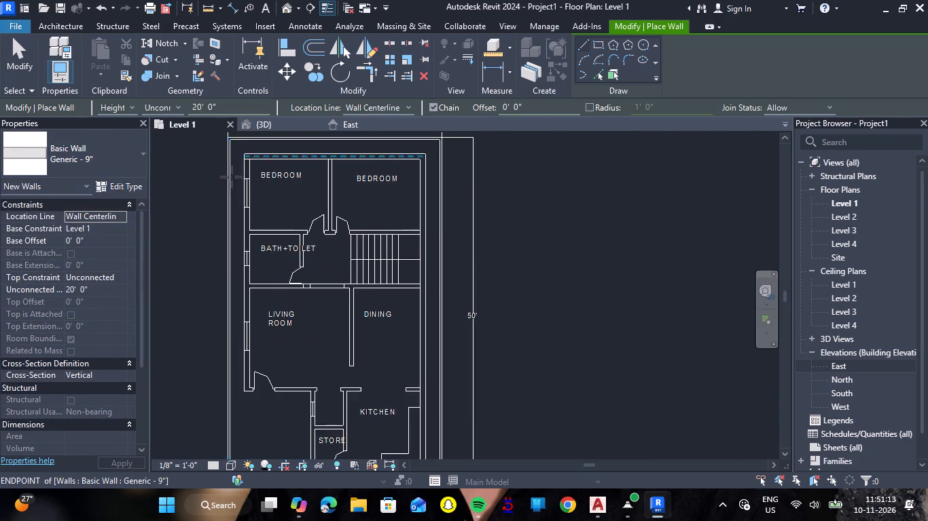
scroll(240, 166, up, 9)
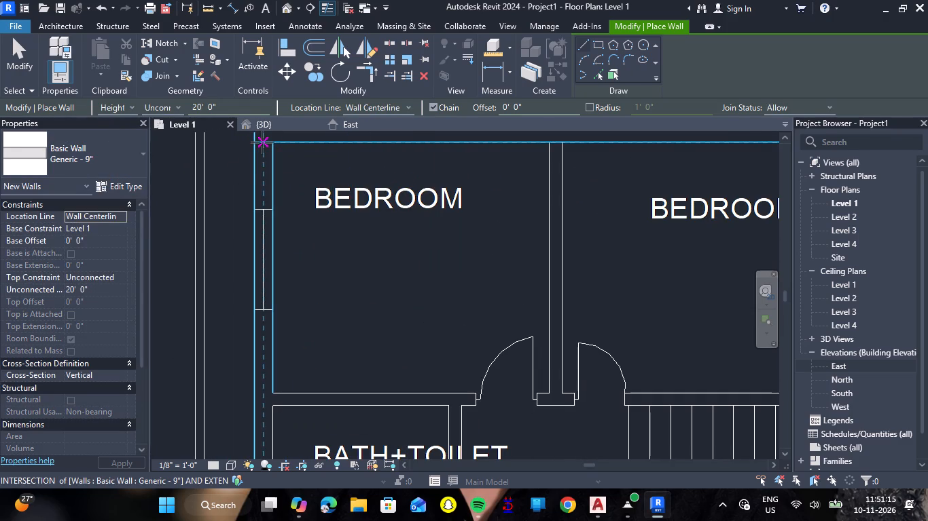
click(262, 142)
middle_drag(267, 292, 274, 212)
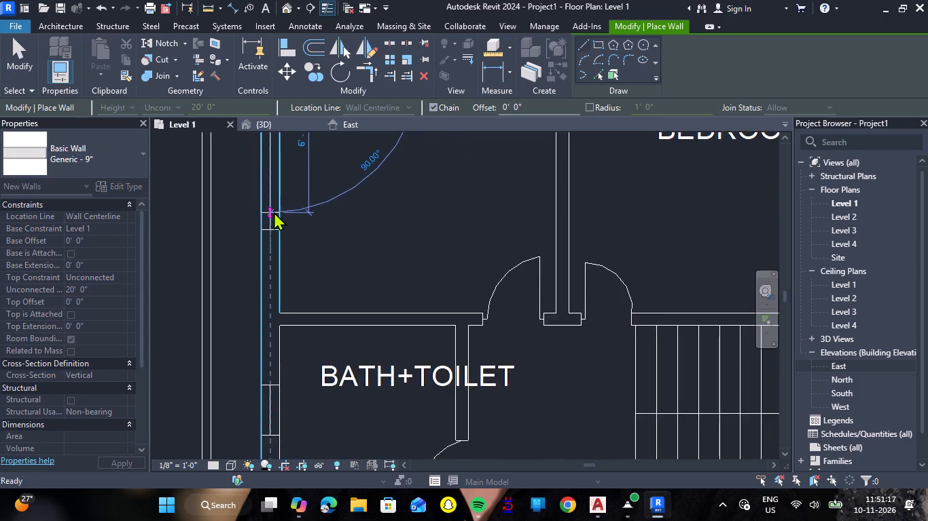
scroll(274, 212, down, 6)
middle_drag(275, 349, 290, 199)
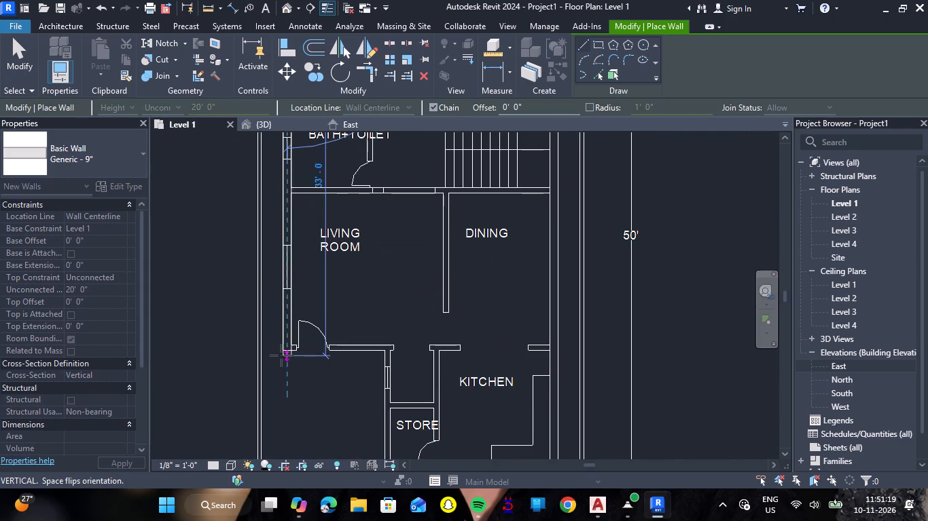
scroll(281, 355, up, 11)
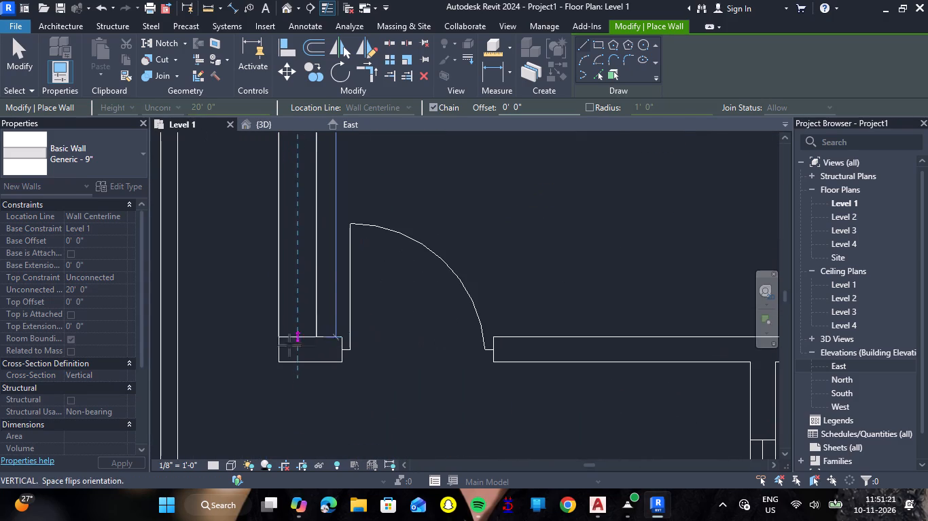
click(296, 363)
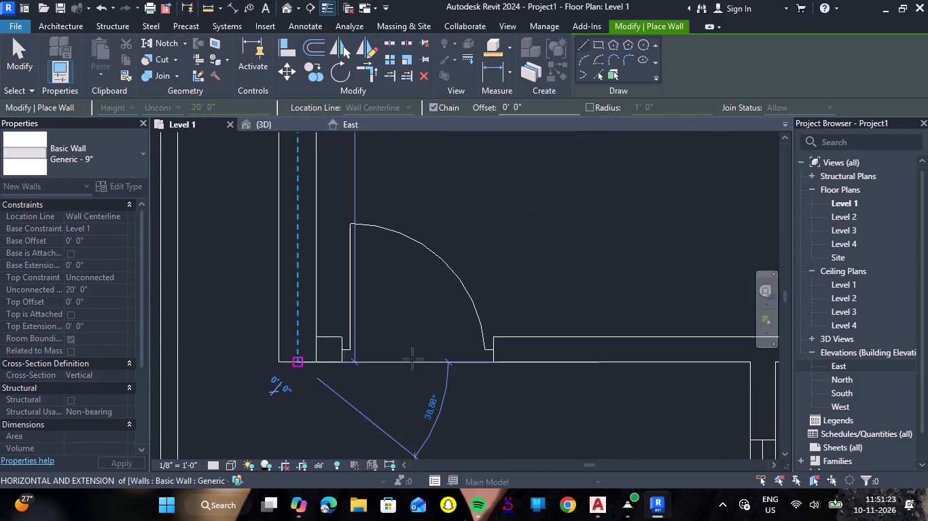
key(Escape)
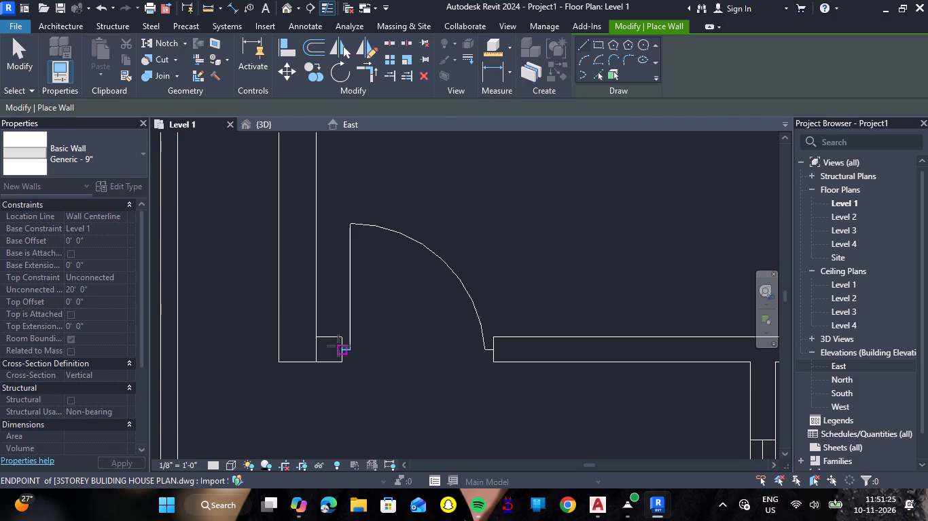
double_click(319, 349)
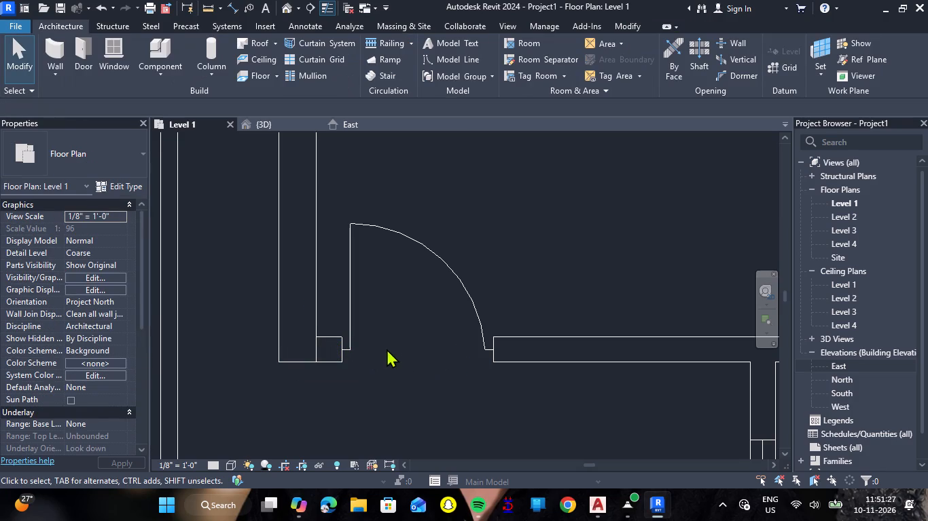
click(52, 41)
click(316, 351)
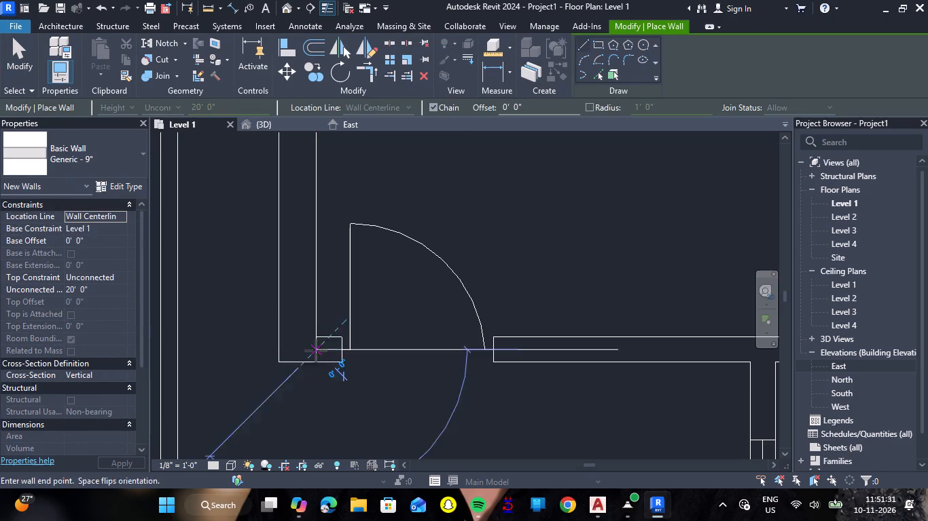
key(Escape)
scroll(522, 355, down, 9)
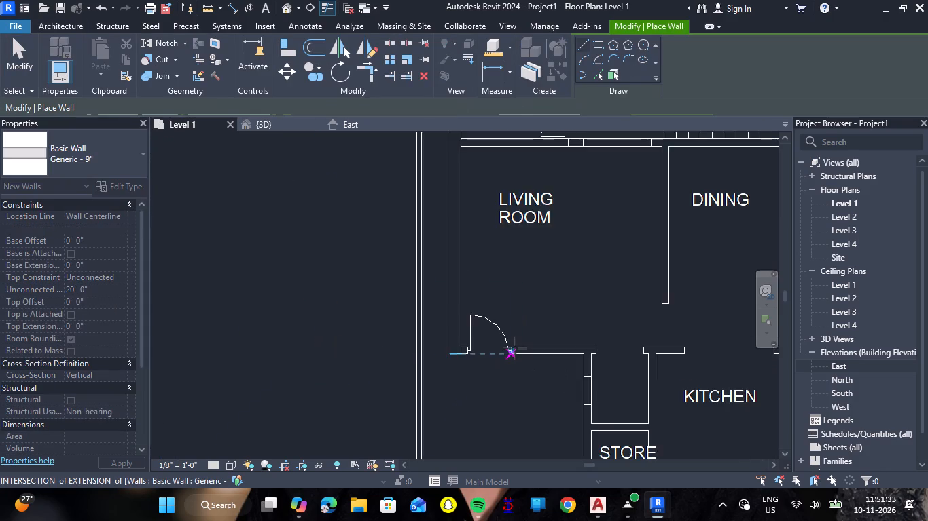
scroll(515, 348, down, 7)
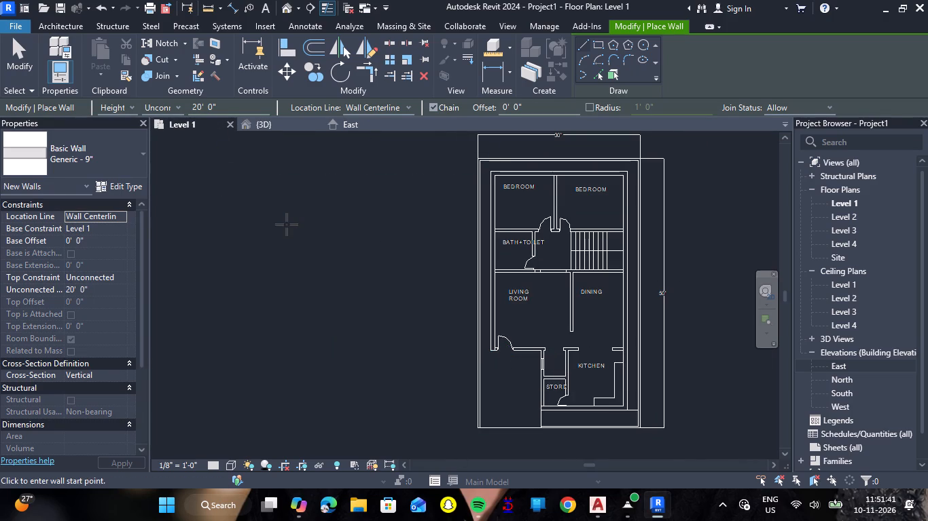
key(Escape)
Set the unconnected height of the four Generic - 9" exterior walls on Level 1 to 10' 6".
click(497, 303)
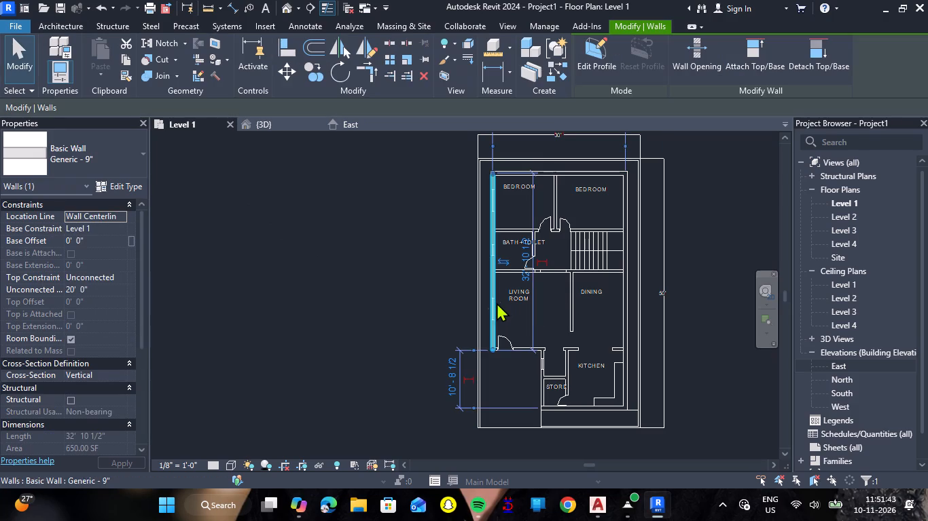
ctrl+click(624, 315)
ctrl+click(603, 406)
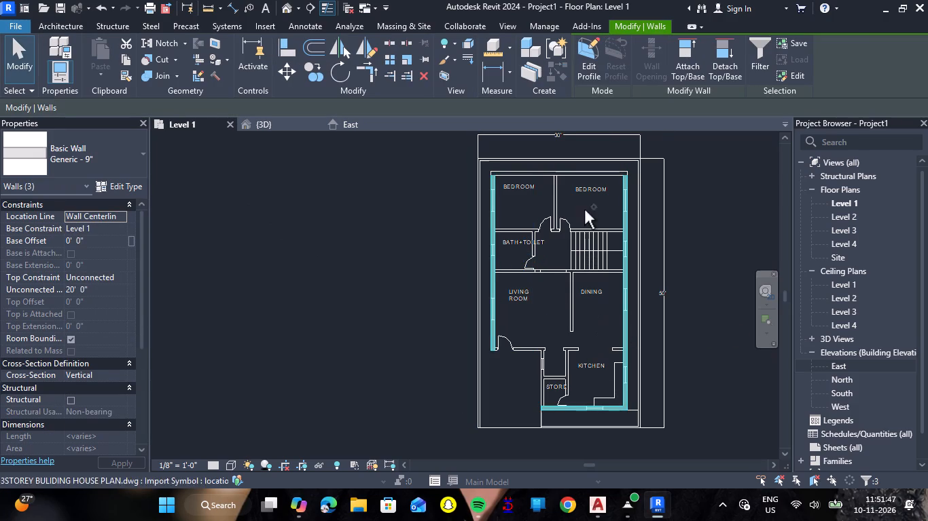
ctrl+click(571, 174)
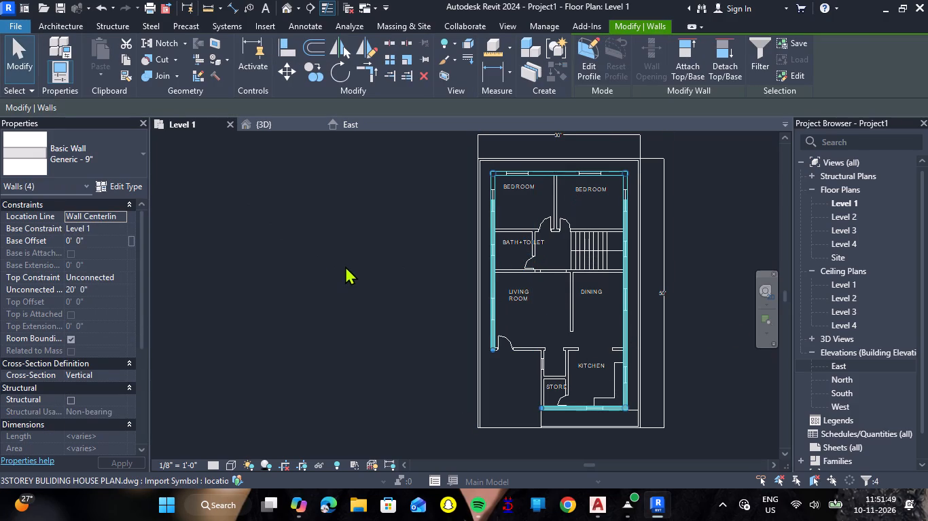
click(94, 291)
key(1)
key(0)
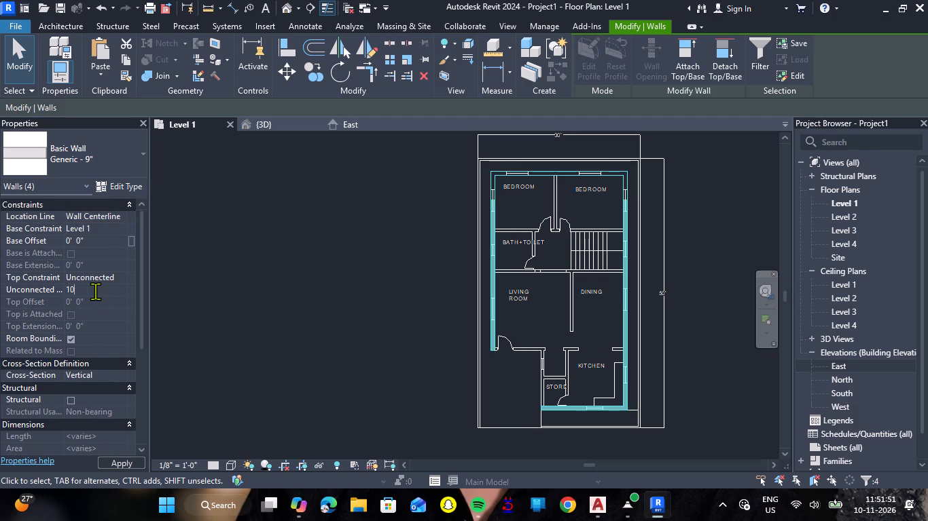
key(apostrophe)
text(6")
key(Return)
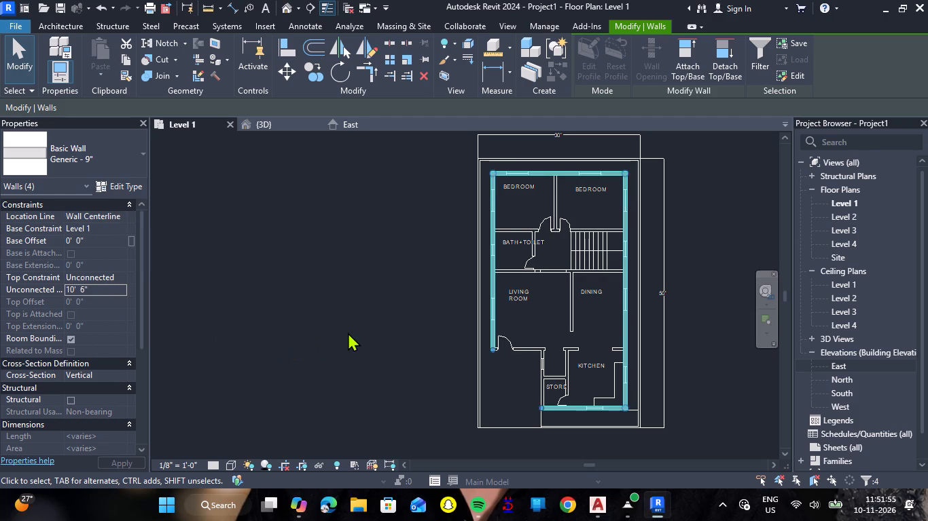
click(348, 332)
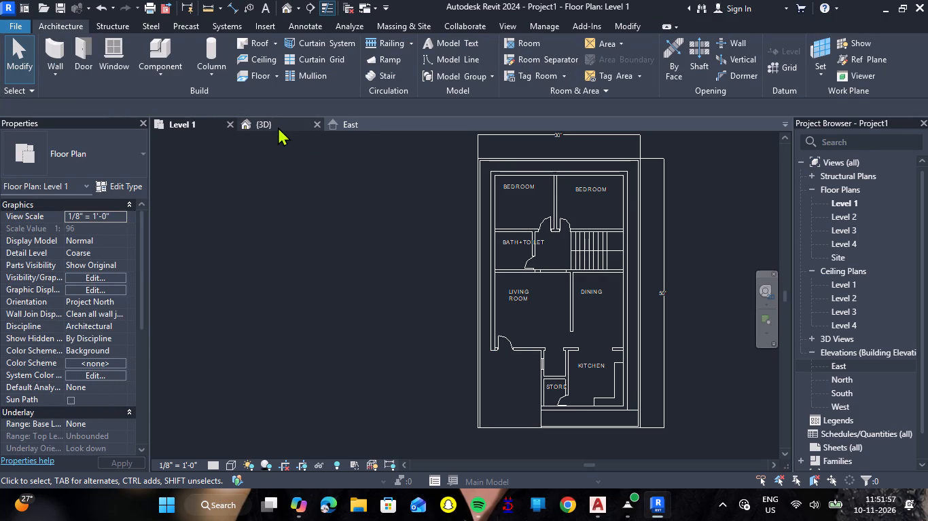
Examine the exterior walls in the 3D view from several angles, including the west wall.
click(278, 127)
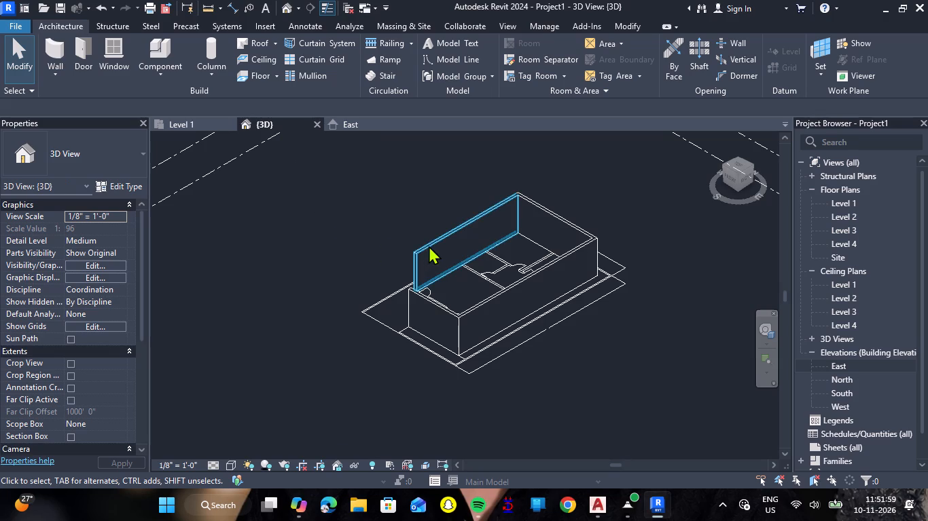
click(429, 246)
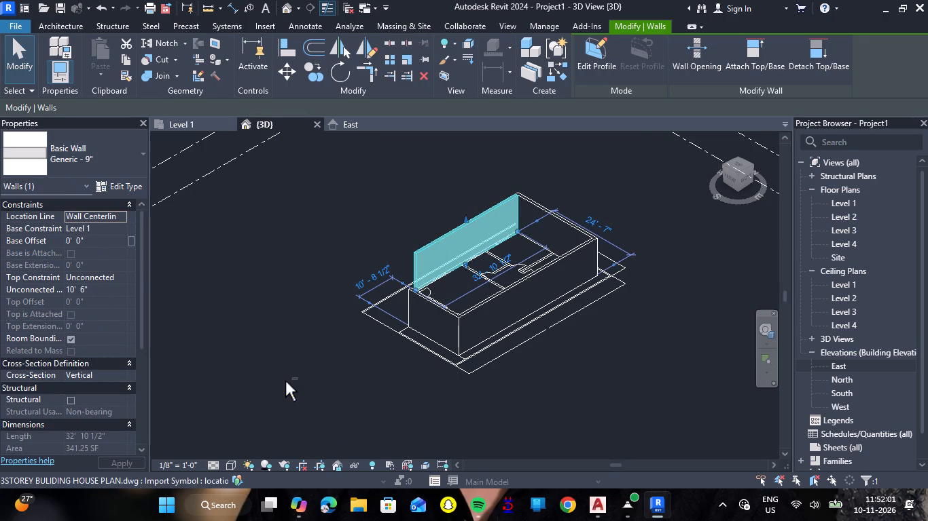
shift+right_drag(285, 381, 409, 338)
shift+middle_drag(285, 381, 409, 338)
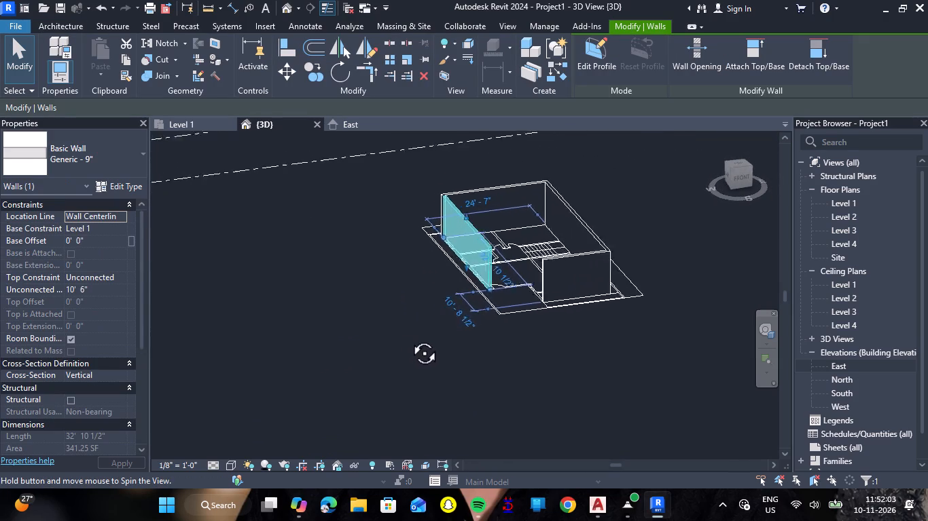
shift+right_drag(409, 338, 421, 340)
shift+middle_drag(409, 338, 421, 340)
key(Escape)
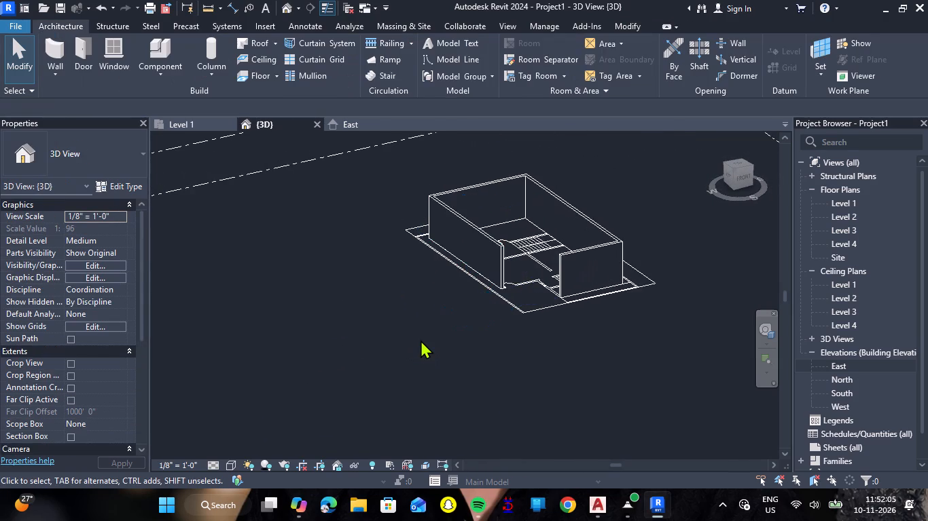
scroll(421, 340, down, 1)
shift+right_drag(471, 361, 426, 377)
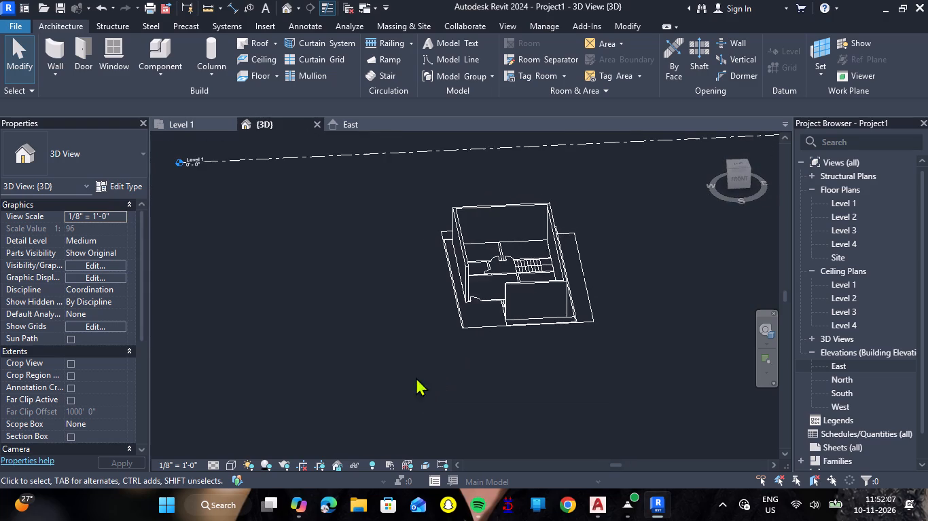
Set the 3D view's visual style to Realistic.
click(232, 461)
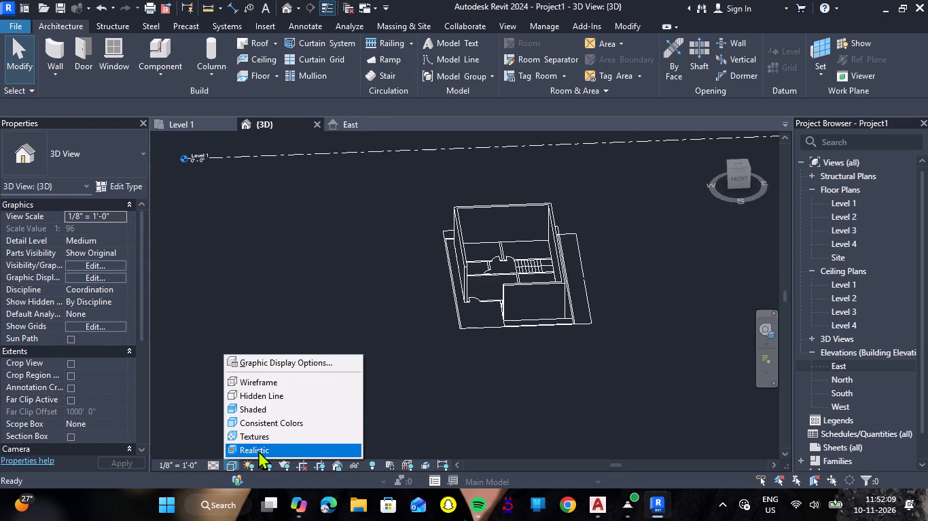
click(258, 450)
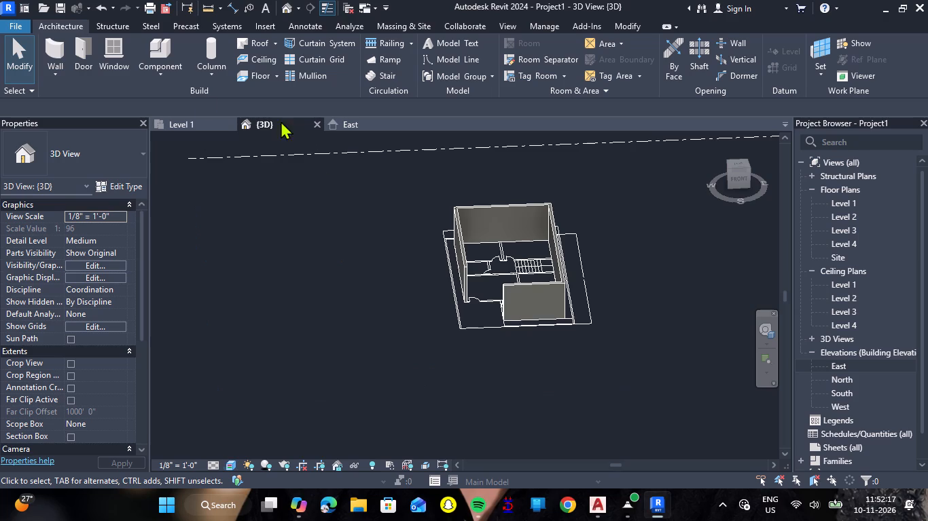
In the Level 1 plan, draw a Generic - 6" wall about 10' 6" long between the bedrooms, from the north wall to the partition between the bedroom doors.
click(186, 120)
scroll(457, 241, down, 2)
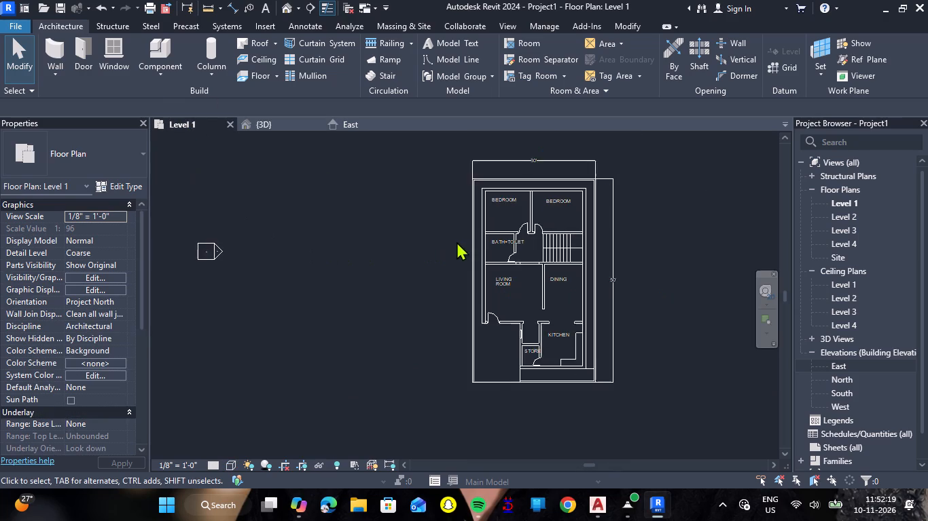
scroll(507, 225, up, 3)
scroll(540, 174, up, 2)
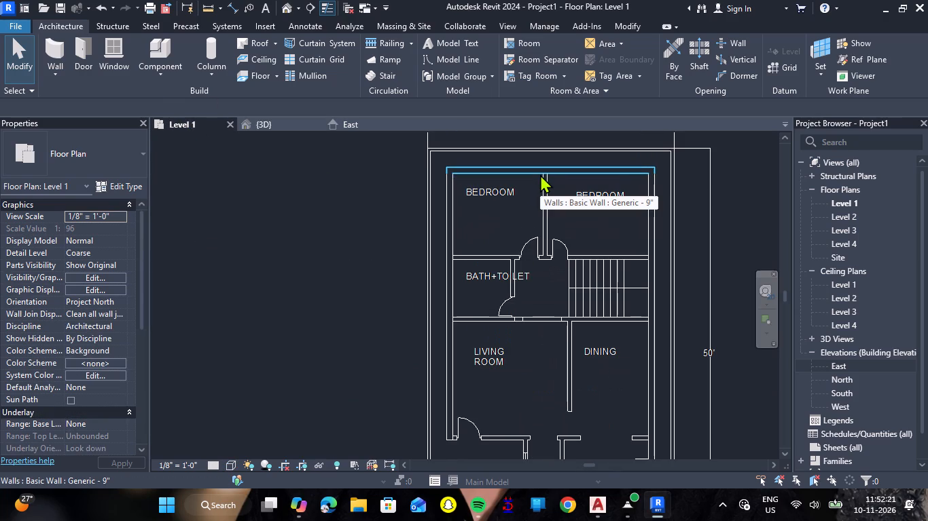
click(63, 78)
click(62, 78)
click(56, 45)
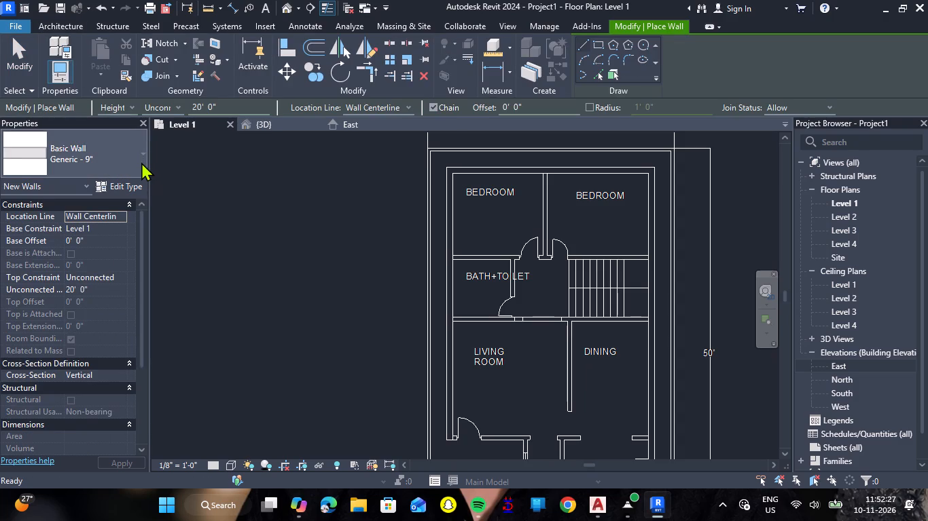
click(141, 162)
scroll(114, 279, up, 1)
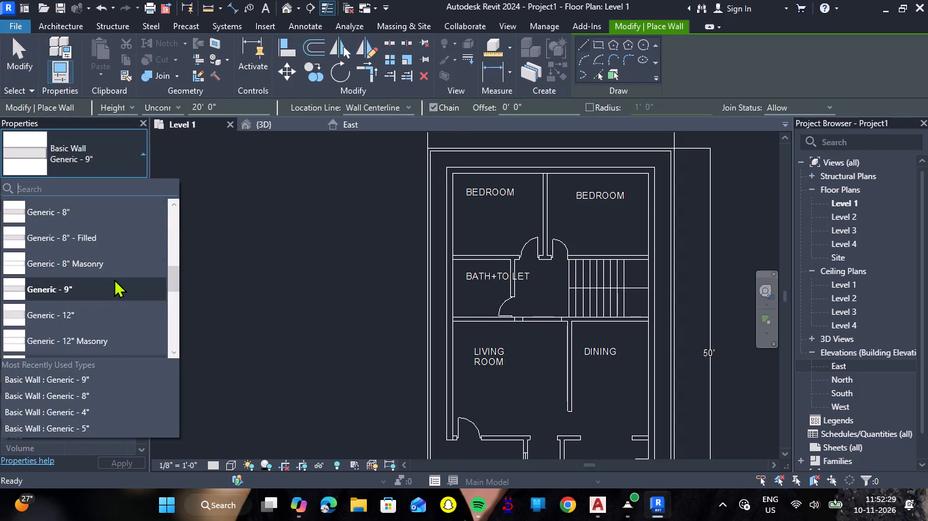
scroll(114, 279, up, 2)
click(86, 312)
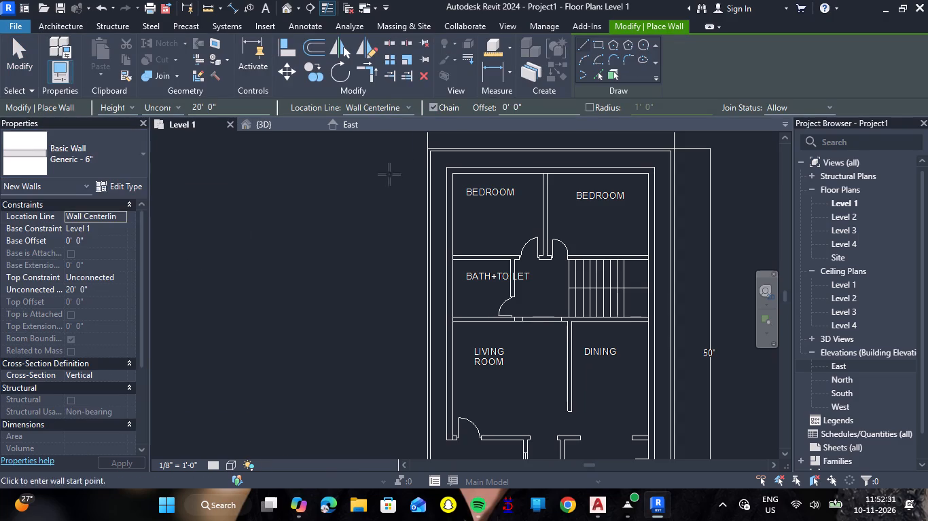
scroll(474, 178, up, 3)
scroll(586, 177, up, 3)
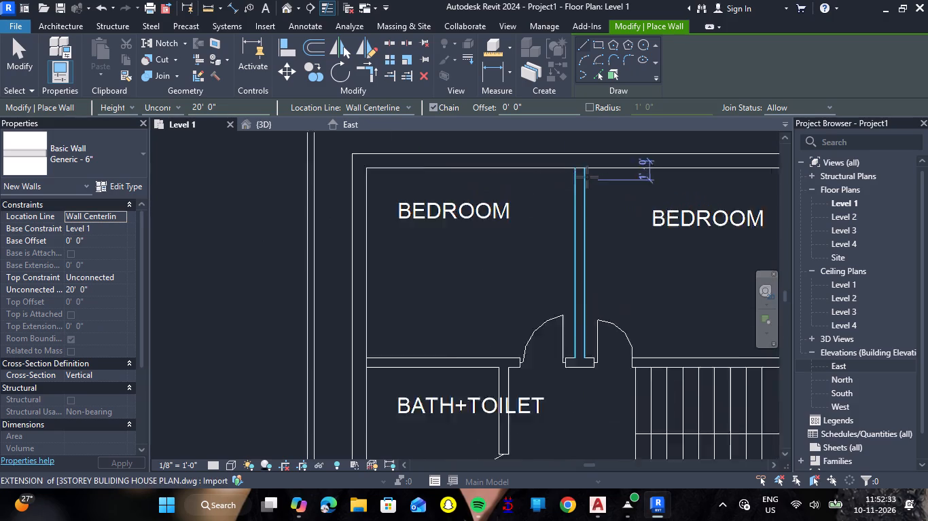
scroll(587, 177, up, 2)
click(578, 165)
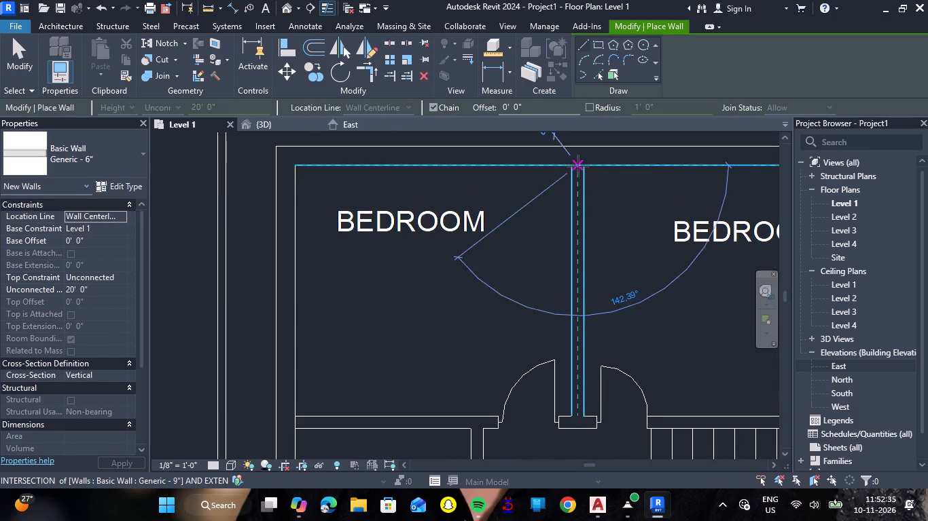
scroll(577, 431, up, 9)
click(578, 422)
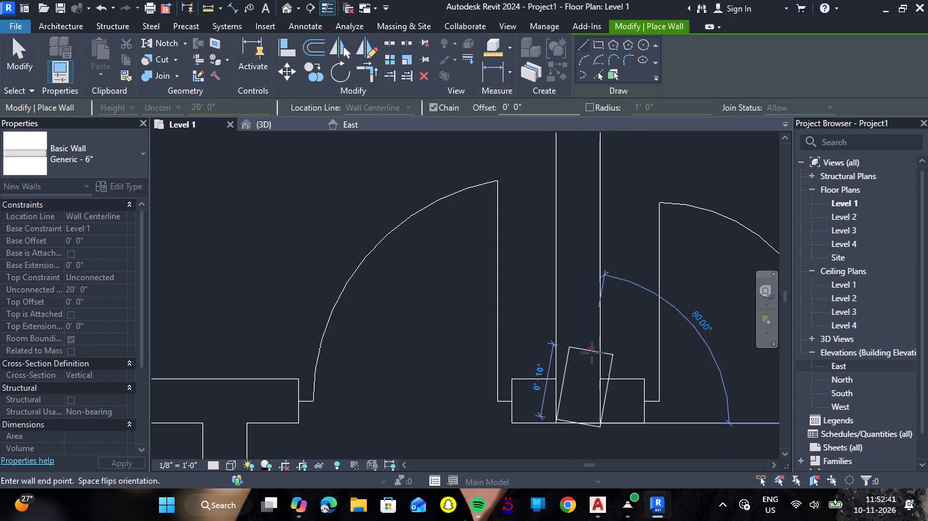
key(Escape)
Draw a Generic - 6" wall about 23' 10" long below both bedrooms, from the west exterior wall to the east exterior wall.
scroll(565, 359, down, 8)
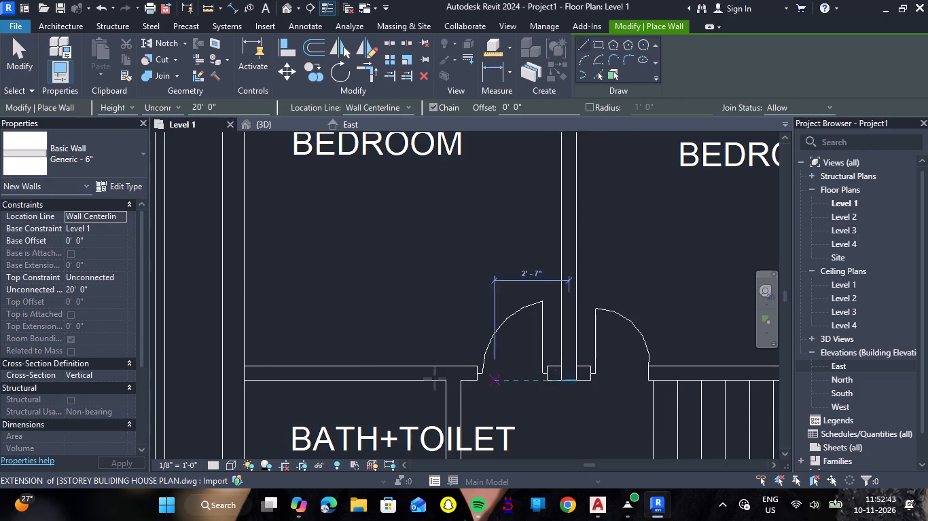
click(246, 374)
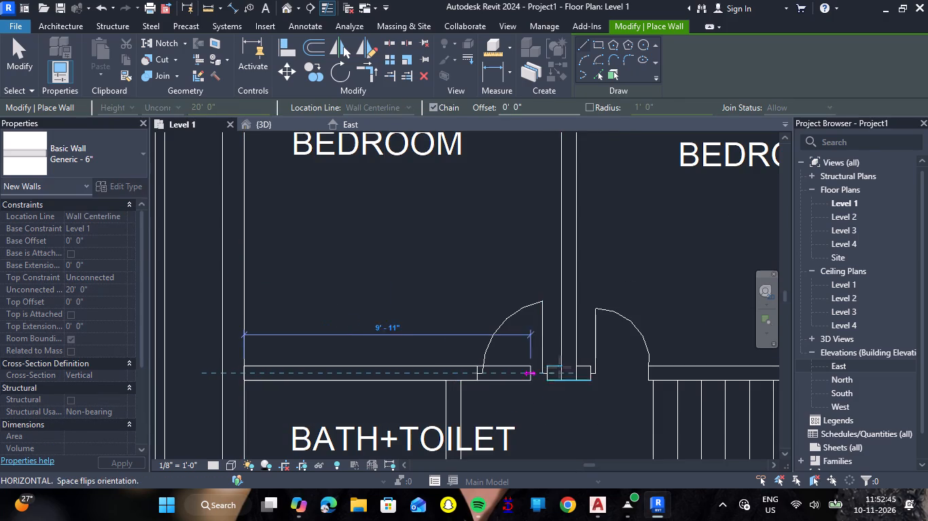
middle_drag(573, 366, 338, 352)
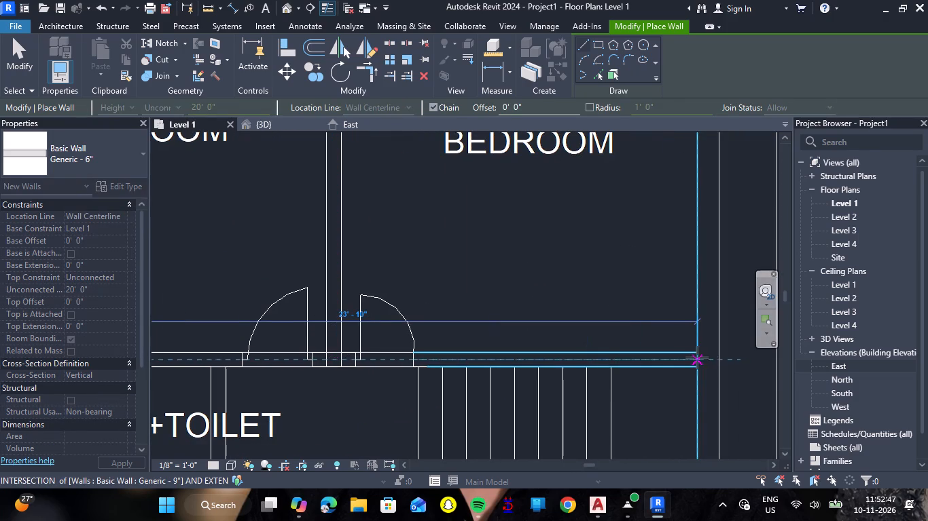
click(697, 358)
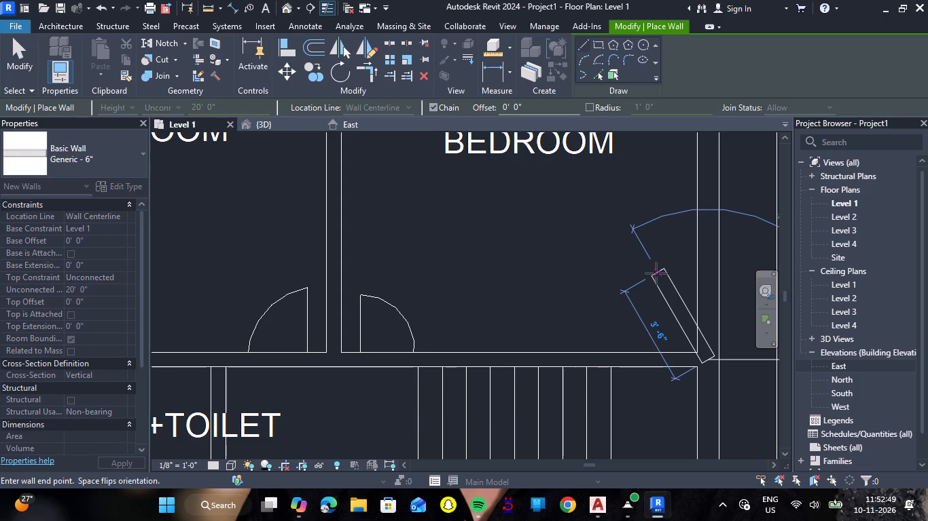
key(Escape)
scroll(658, 278, down, 6)
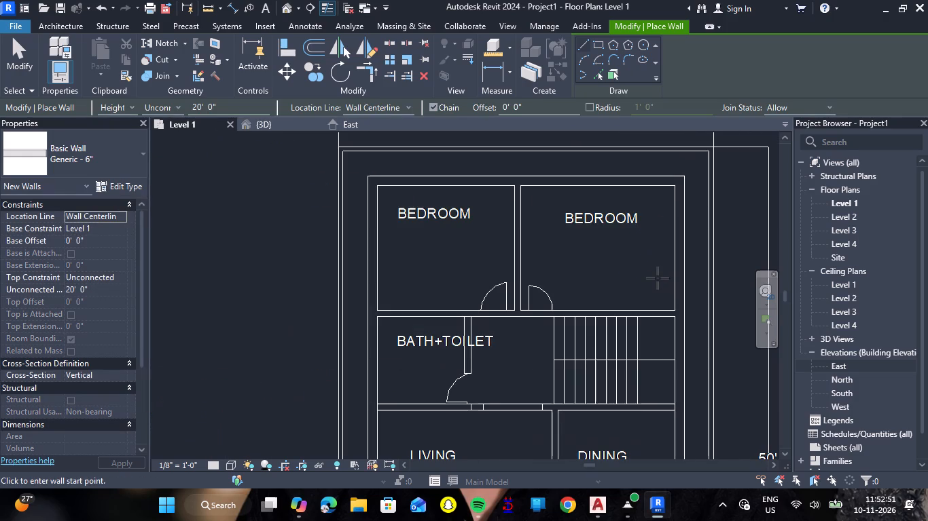
key(Escape)
Set the unconnected height of the two Generic - 6" bedroom walls to 10' 6".
click(520, 263)
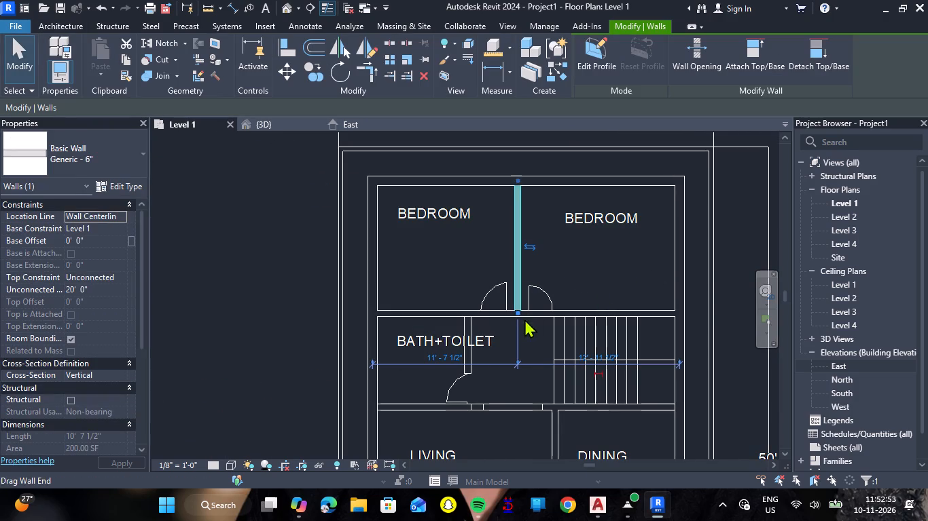
ctrl+click(499, 316)
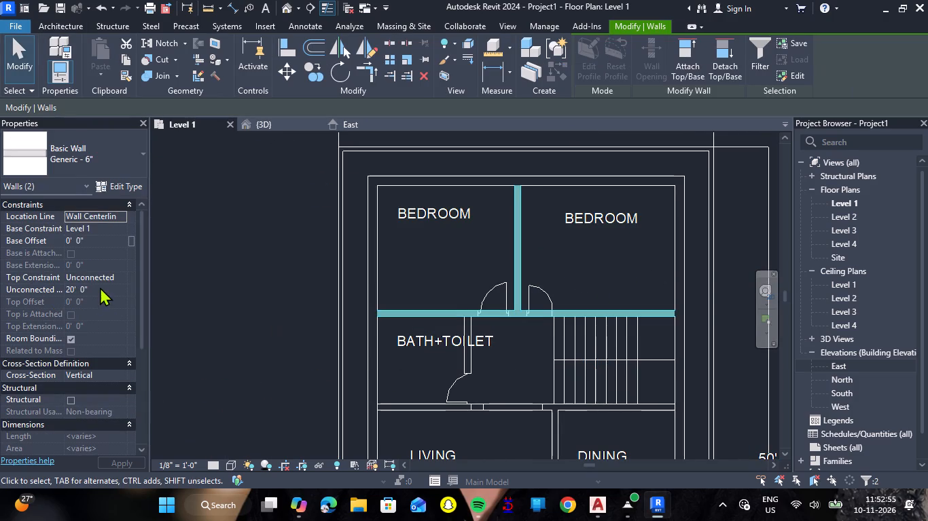
click(100, 287)
text(10'6")
key(Return)
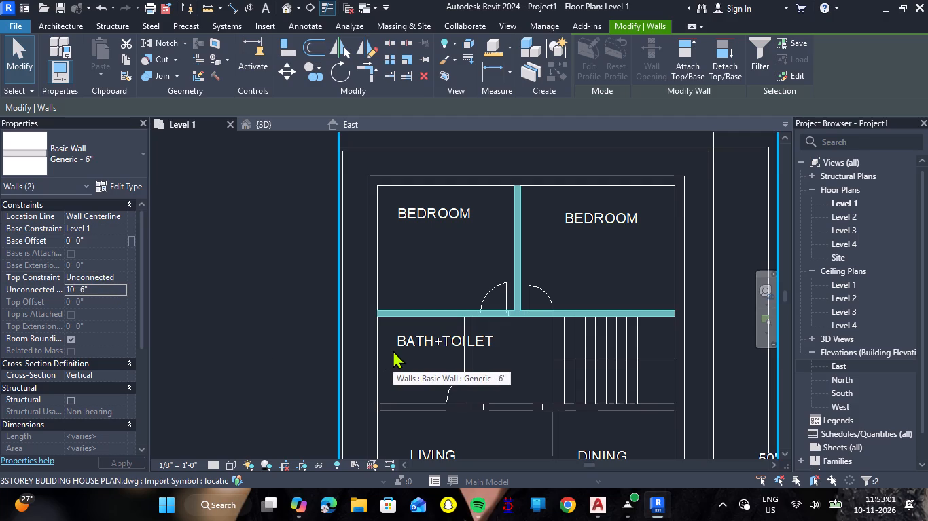
Draw a 10' 6" high Generic - 6" wall about 23' 10" long below the bath and stairs, between the west and east exterior walls.
key(Return)
scroll(416, 393, down, 3)
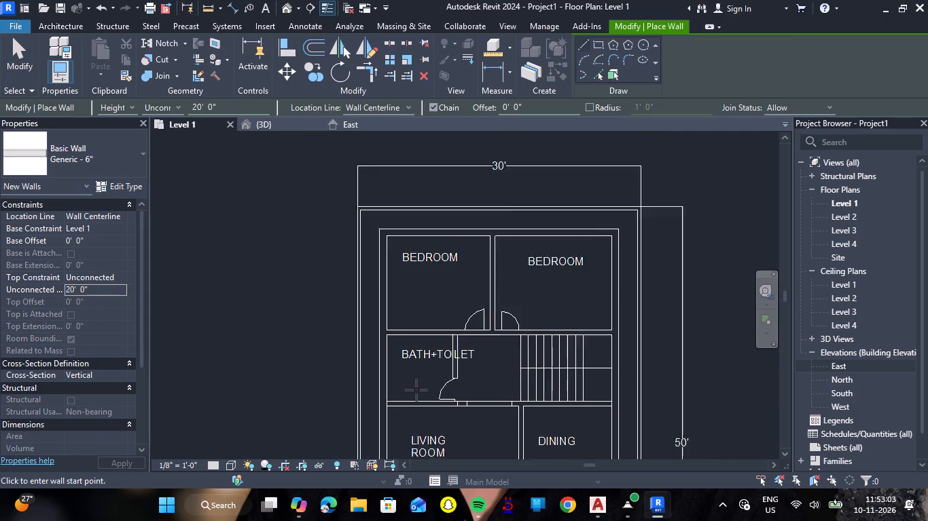
scroll(425, 421, up, 3)
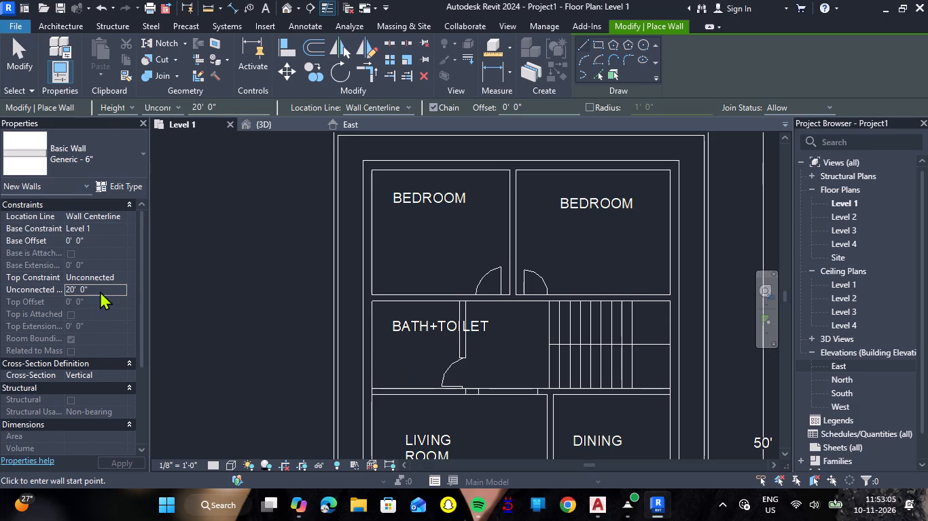
click(223, 110)
drag(223, 110, 154, 110)
text(10'6")
key(Return)
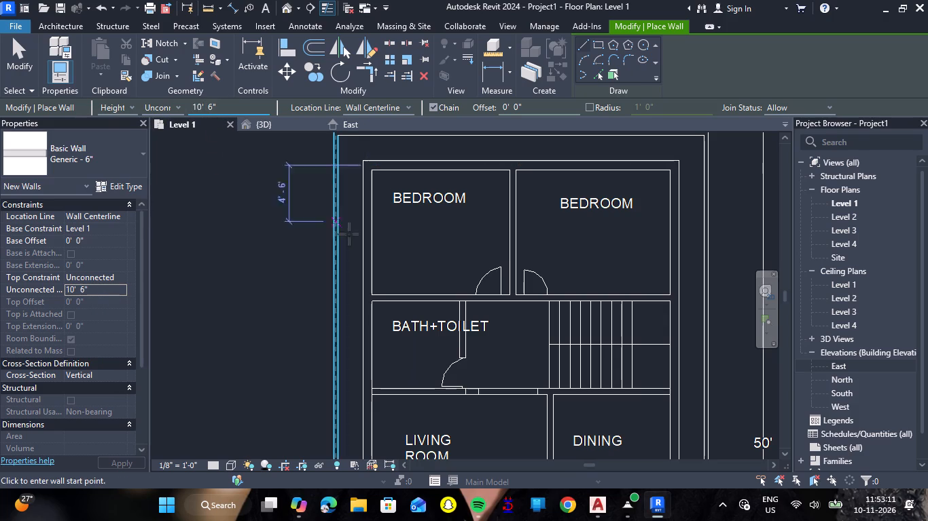
scroll(406, 331, down, 3)
scroll(400, 384, up, 1)
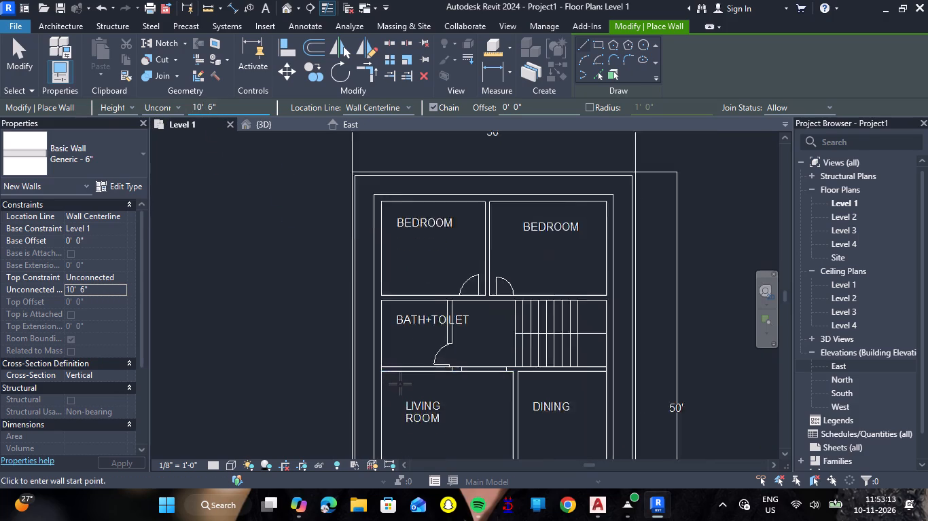
scroll(400, 384, up, 5)
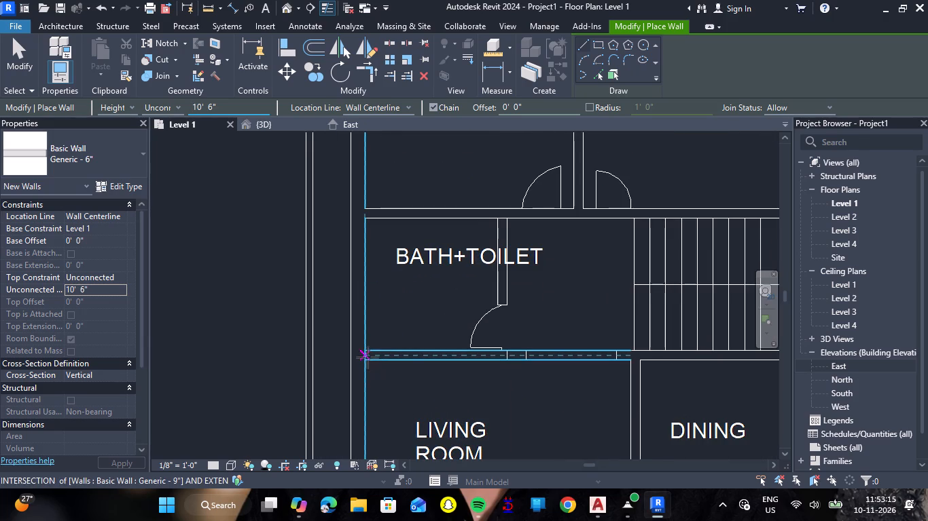
click(366, 356)
middle_drag(555, 366, 341, 366)
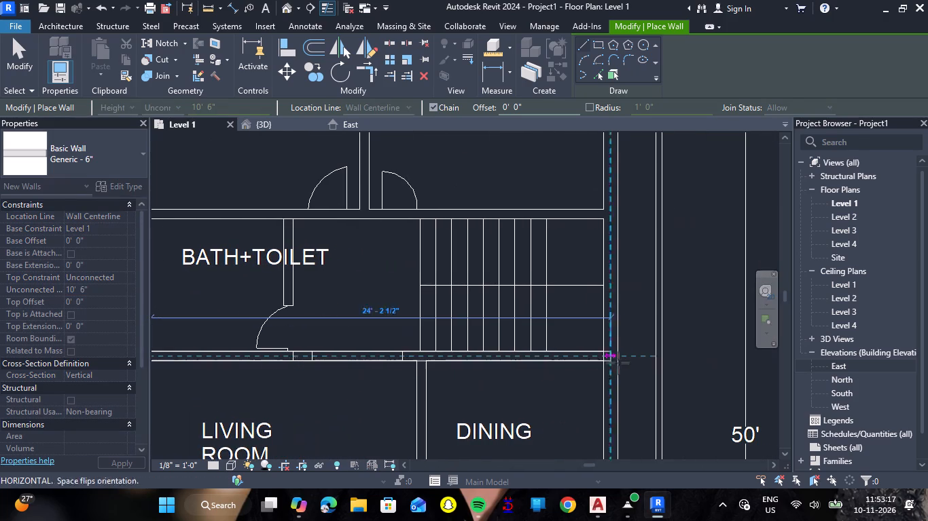
scroll(601, 357, up, 5)
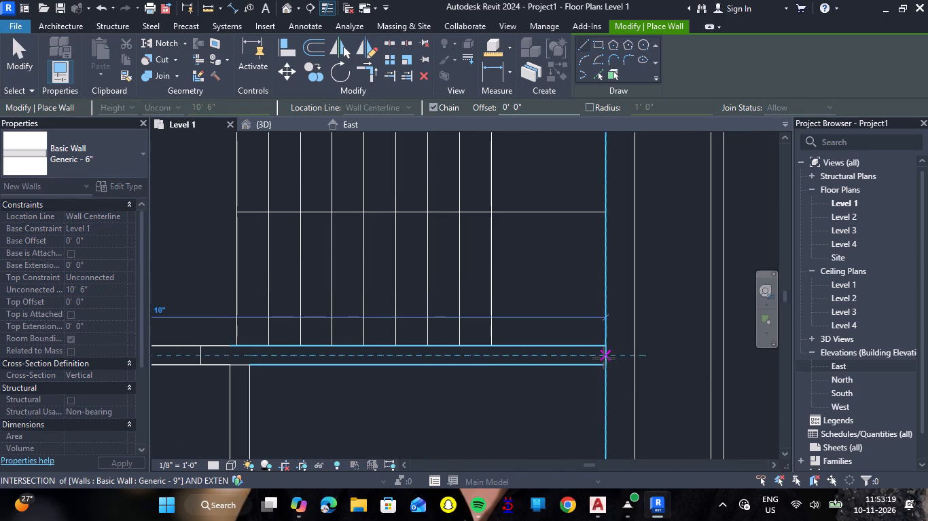
click(605, 353)
key(Escape)
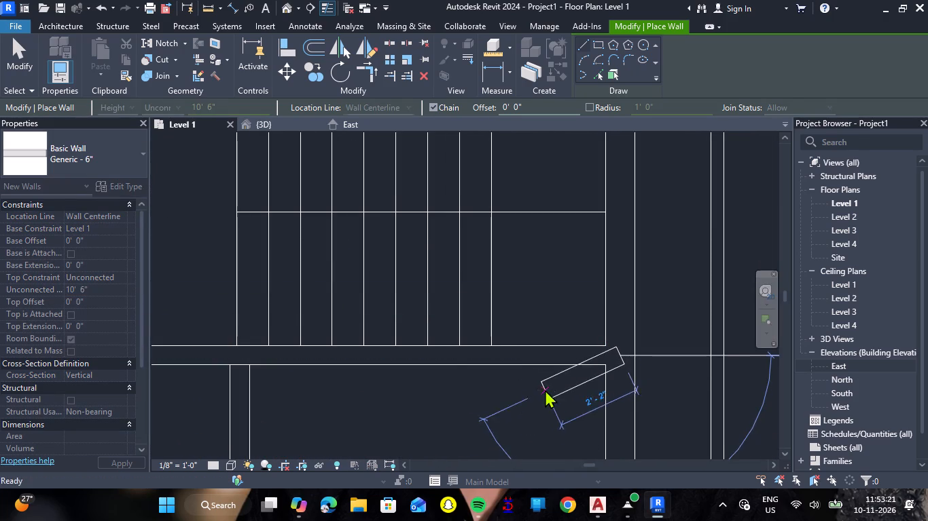
Draw a Generic - 6" wall about 14' long between the living room and dining, from the bath/stair wall to the kitchen-side wall line.
scroll(546, 388, down, 12)
scroll(510, 427, up, 3)
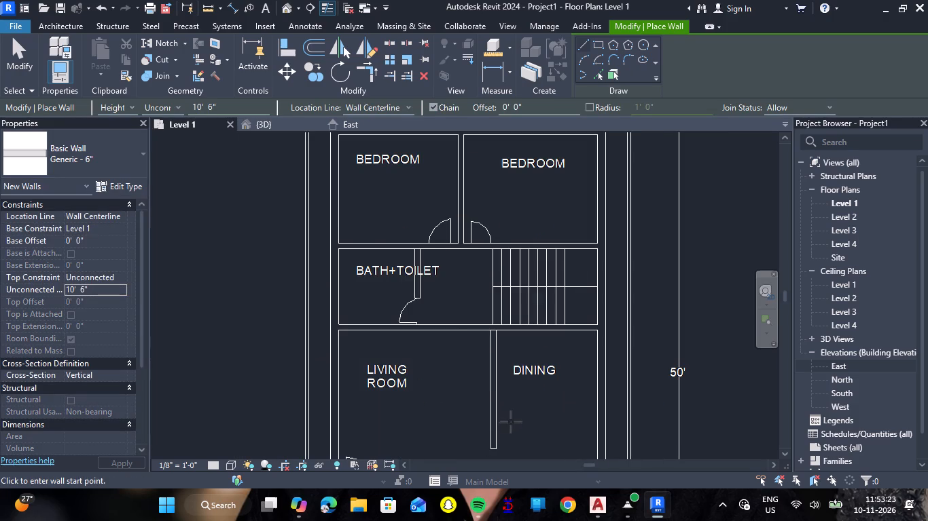
key(space)
scroll(500, 347, up, 6)
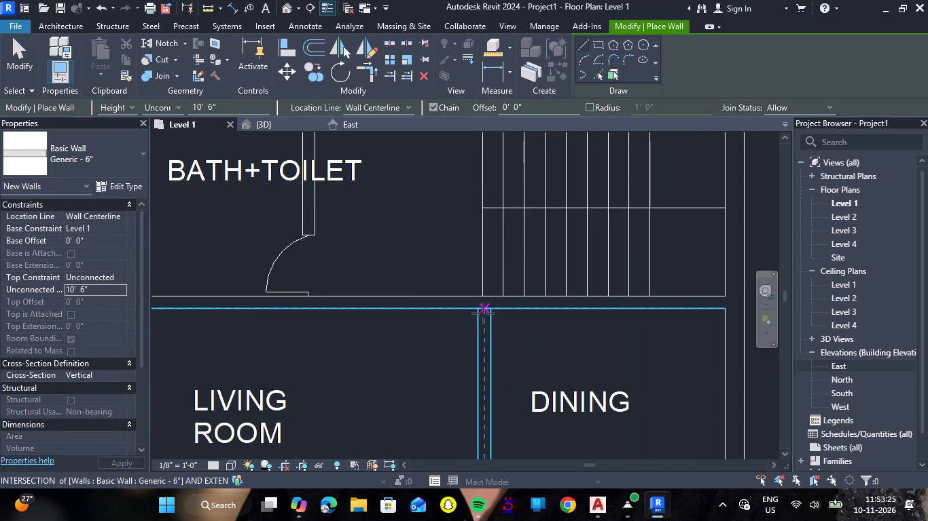
click(483, 313)
middle_drag(487, 413, 491, 241)
scroll(486, 412, up, 1)
scroll(491, 241, down, 9)
scroll(492, 322, up, 4)
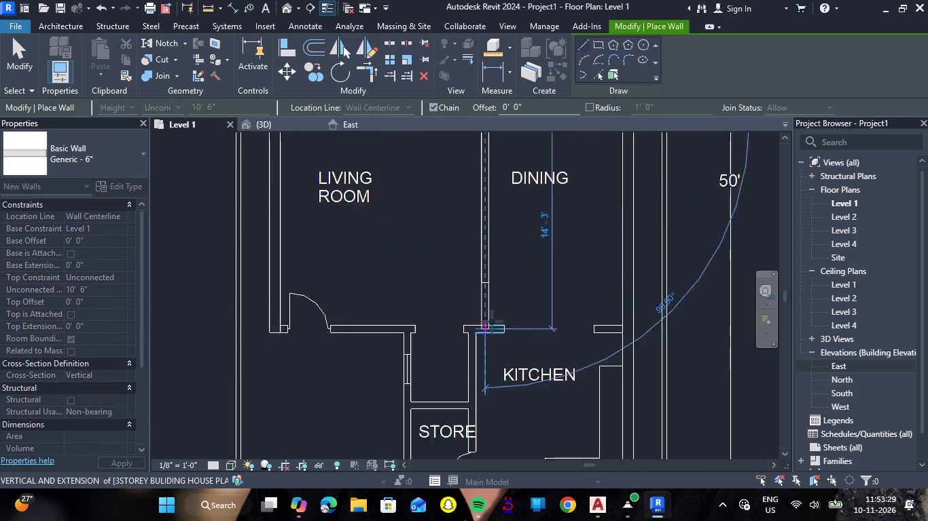
scroll(492, 322, up, 6)
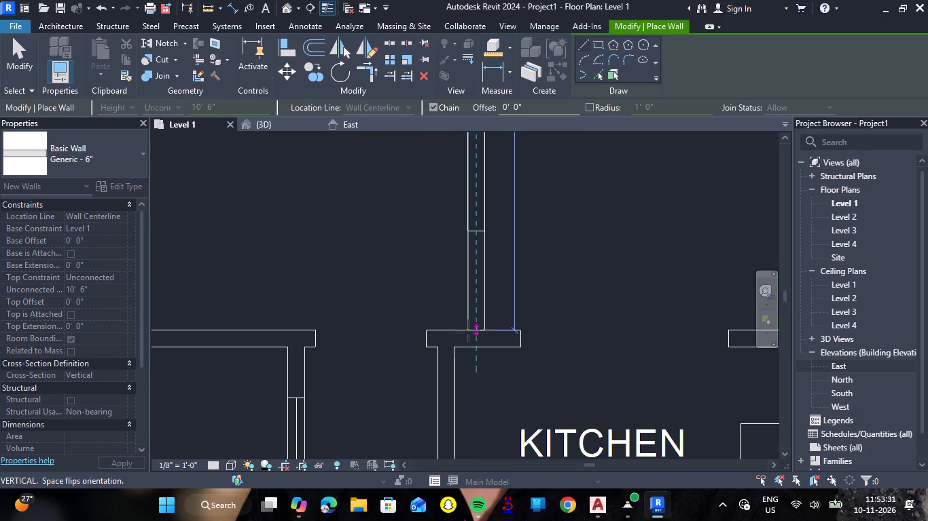
click(477, 330)
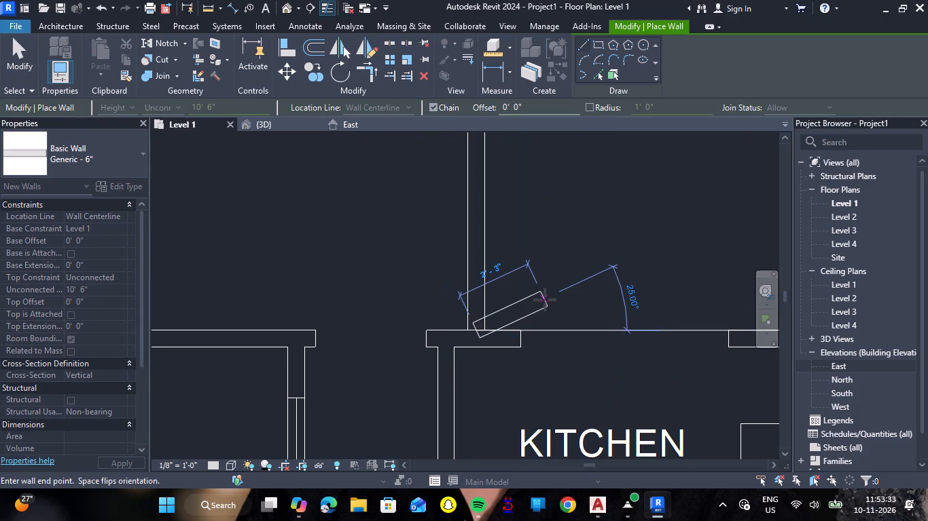
key(Escape)
Draw a Generic - 6" wall about 23' 10" long along the south side of the living room and dining, reaching both exterior walls.
scroll(549, 305, down, 7)
scroll(346, 318, up, 2)
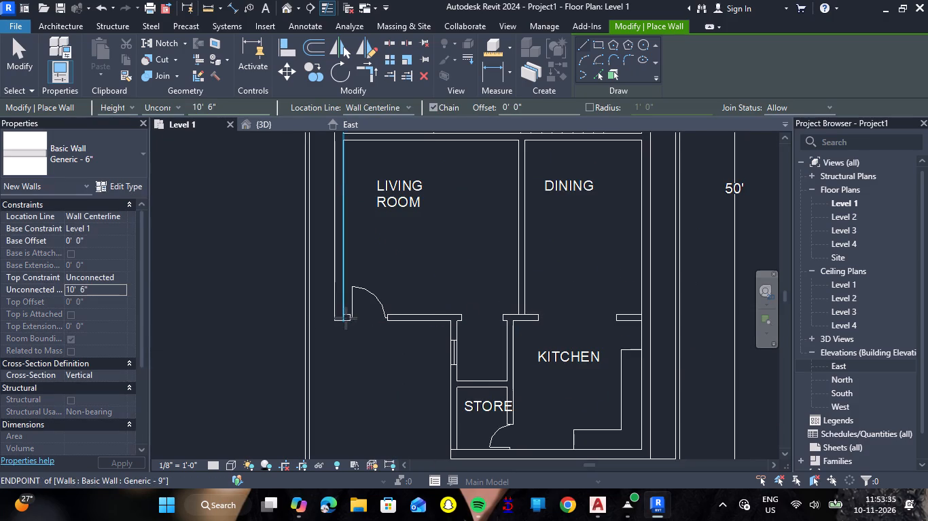
scroll(346, 318, up, 5)
click(340, 313)
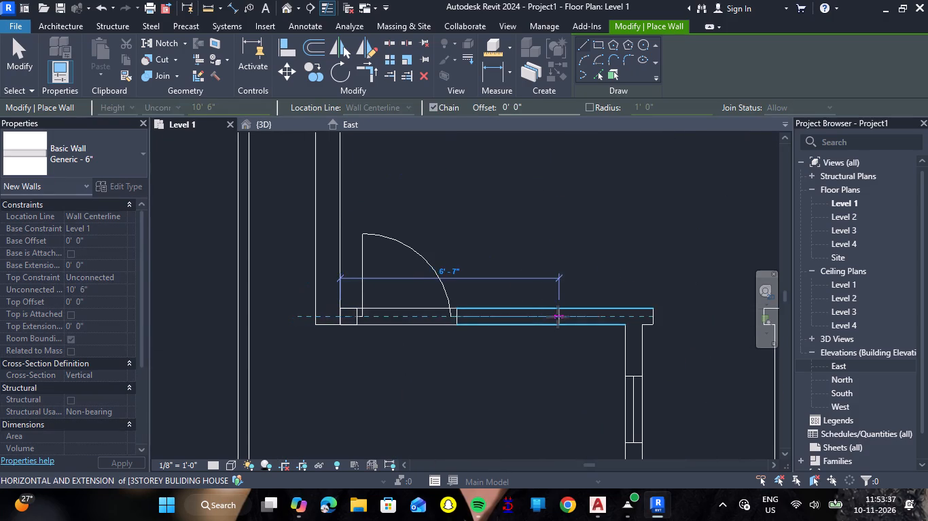
scroll(558, 317, up, 1)
middle_drag(558, 317, 300, 336)
middle_drag(289, 336, 283, 336)
scroll(310, 336, down, 5)
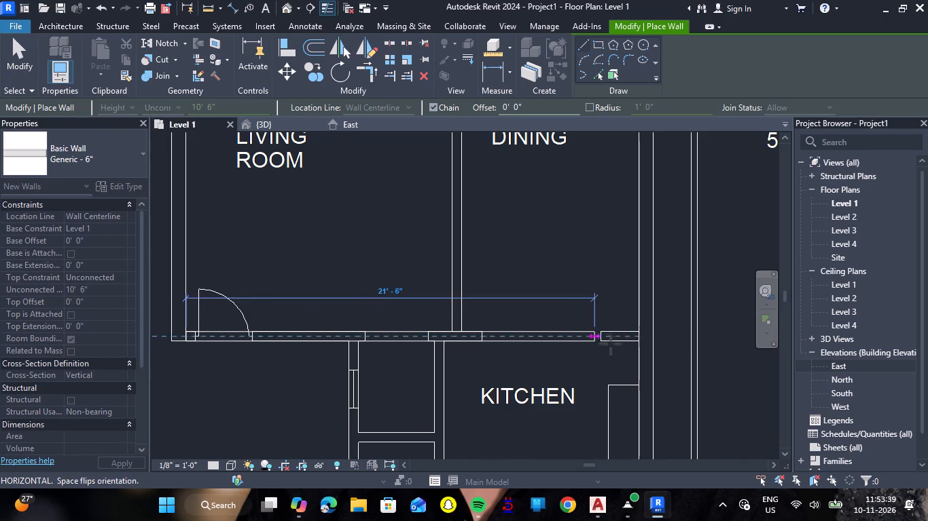
scroll(636, 335, up, 9)
click(647, 339)
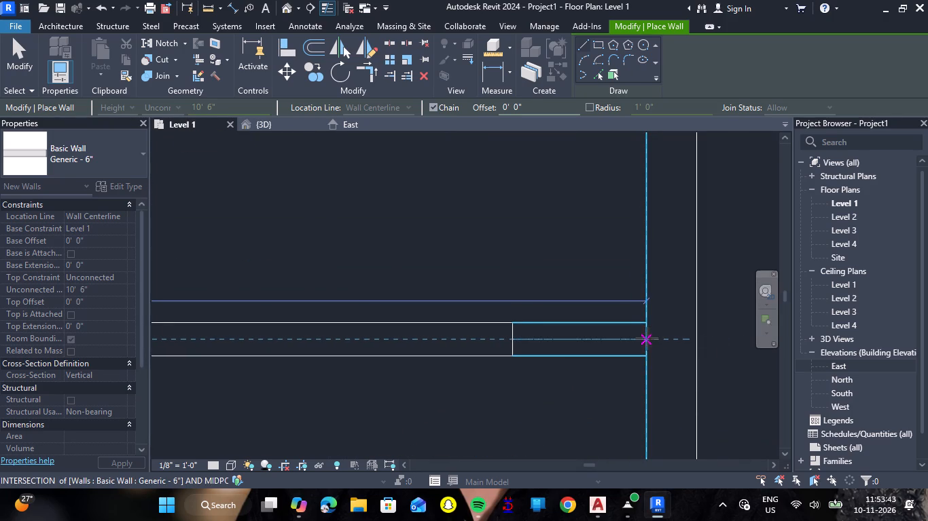
scroll(568, 351, down, 12)
key(Escape)
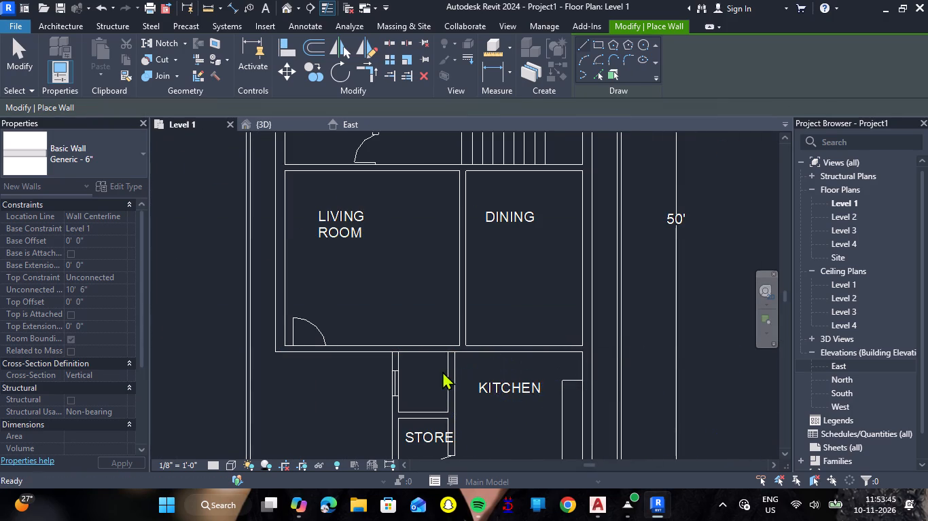
Draw a Generic - 6" wall about 10' 8" long on the store's west side, from the living room wall to the south exterior wall.
scroll(440, 370, down, 6)
scroll(430, 423, up, 5)
scroll(410, 303, up, 4)
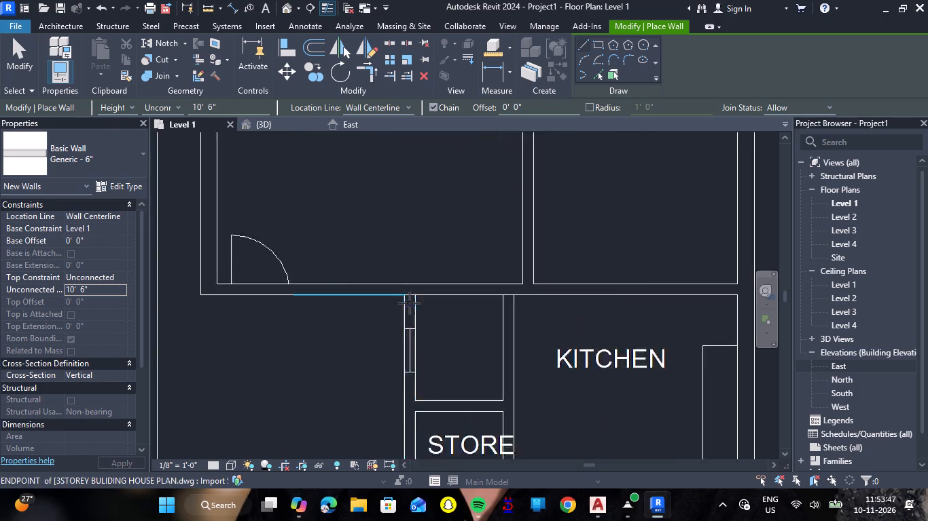
scroll(410, 303, up, 4)
click(410, 292)
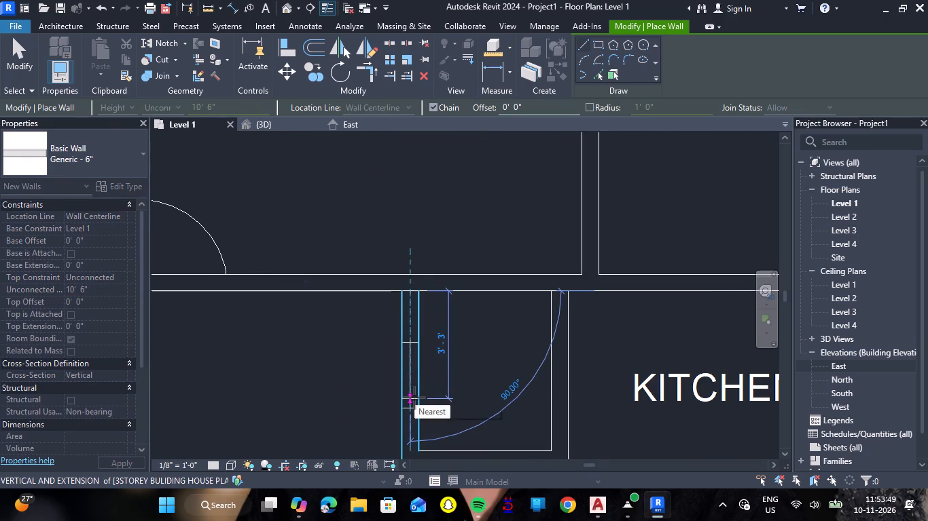
middle_drag(414, 398, 448, 200)
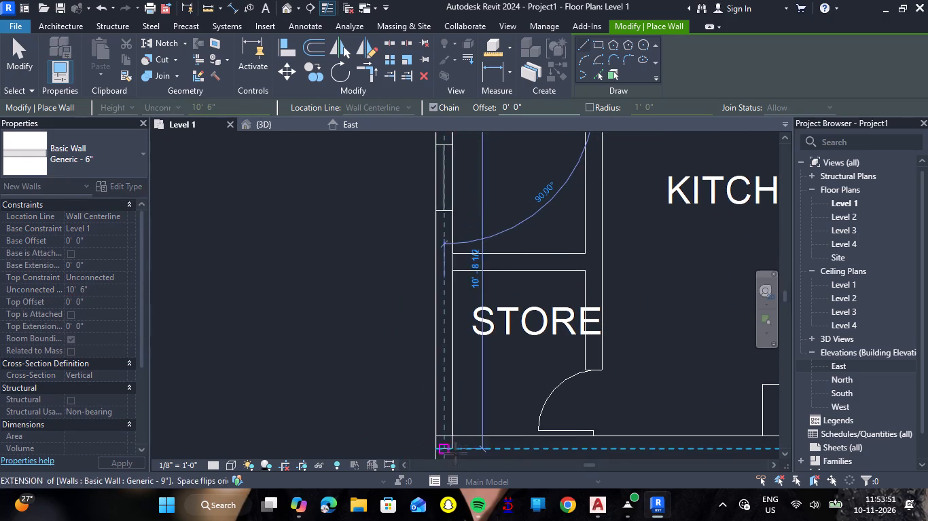
click(446, 436)
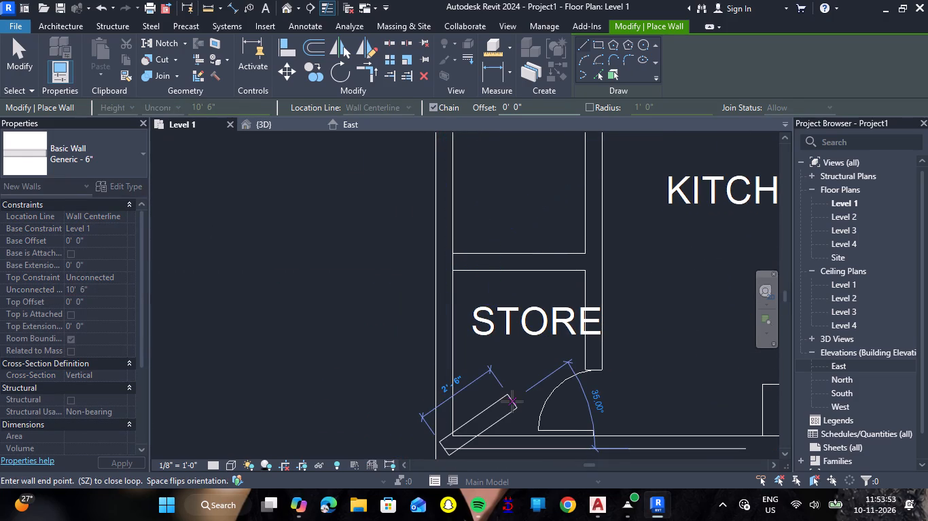
key(Escape)
click(452, 261)
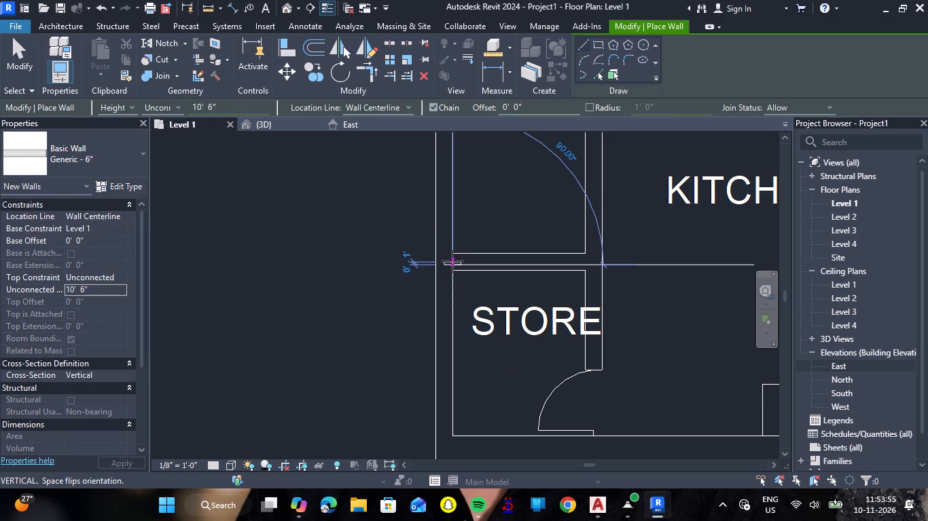
key(Escape)
Draw a Generic - 6" wall between the store and kitchen, from the living/dining south wall to the south exterior wall, across the store door.
scroll(599, 279, down, 5)
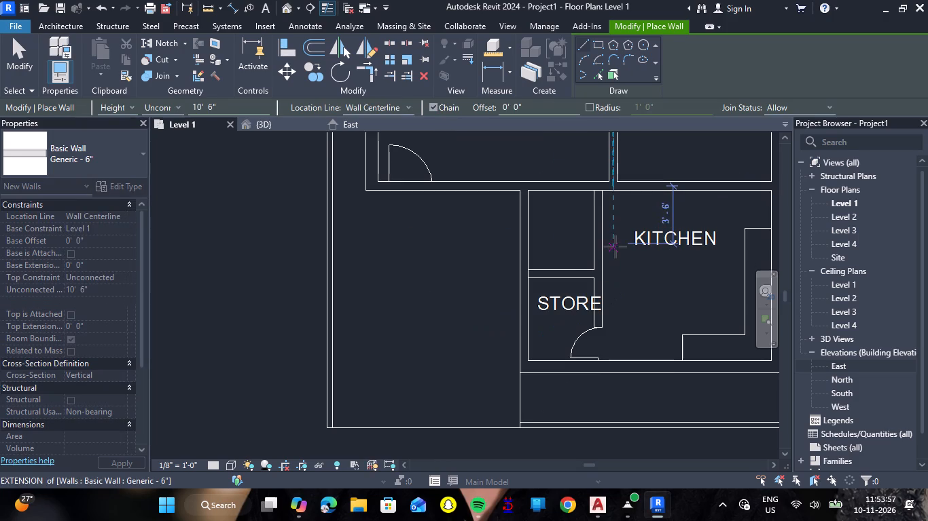
scroll(599, 191, up, 8)
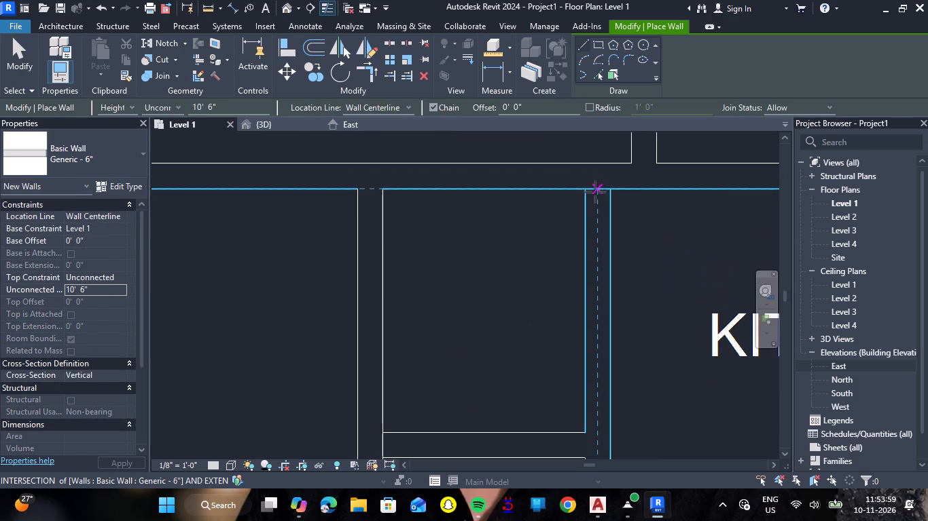
click(599, 189)
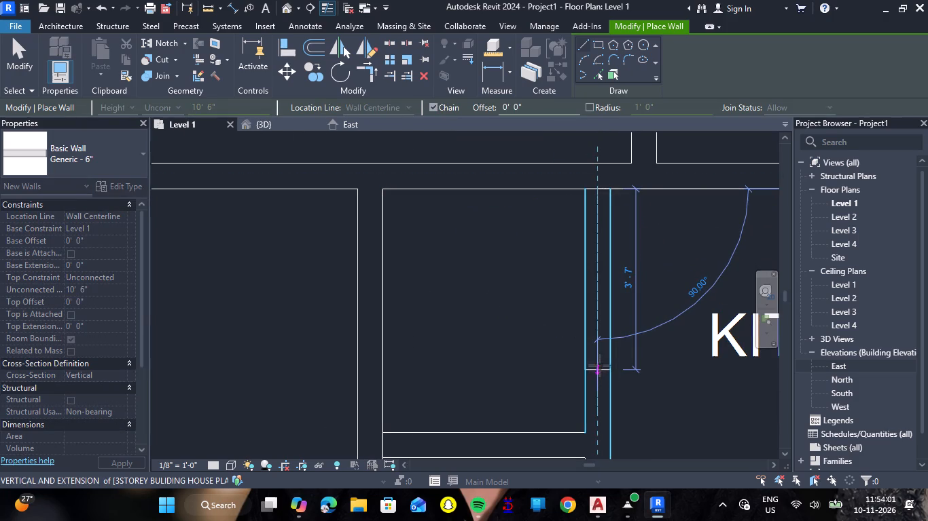
middle_drag(600, 360, 600, 224)
scroll(599, 263, down, 4)
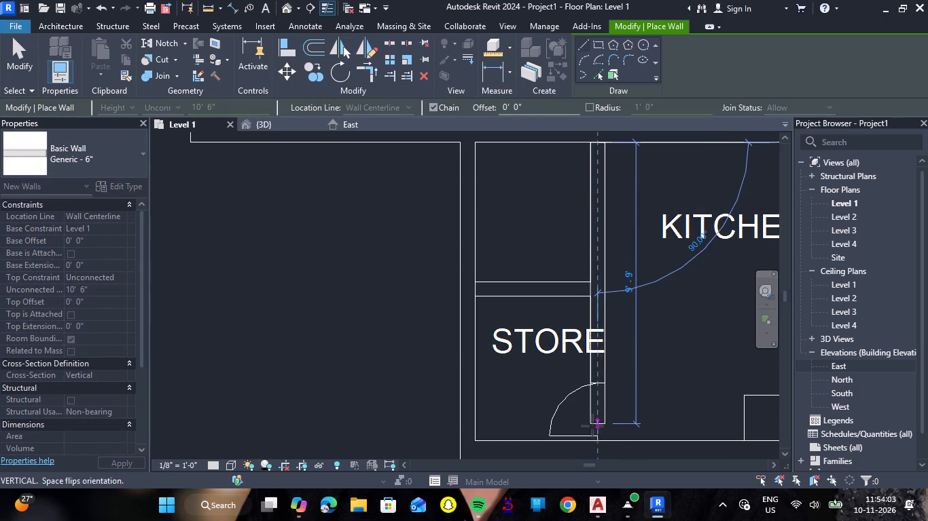
scroll(599, 441, up, 8)
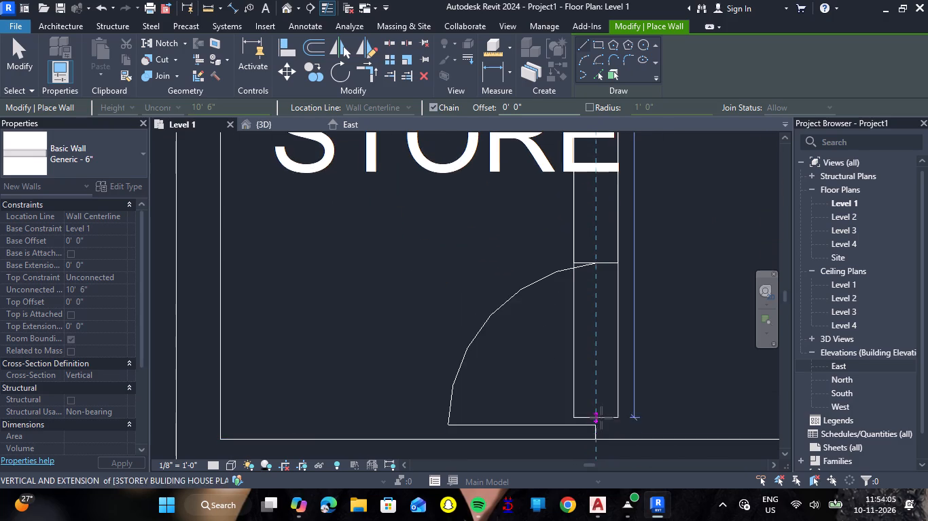
click(596, 441)
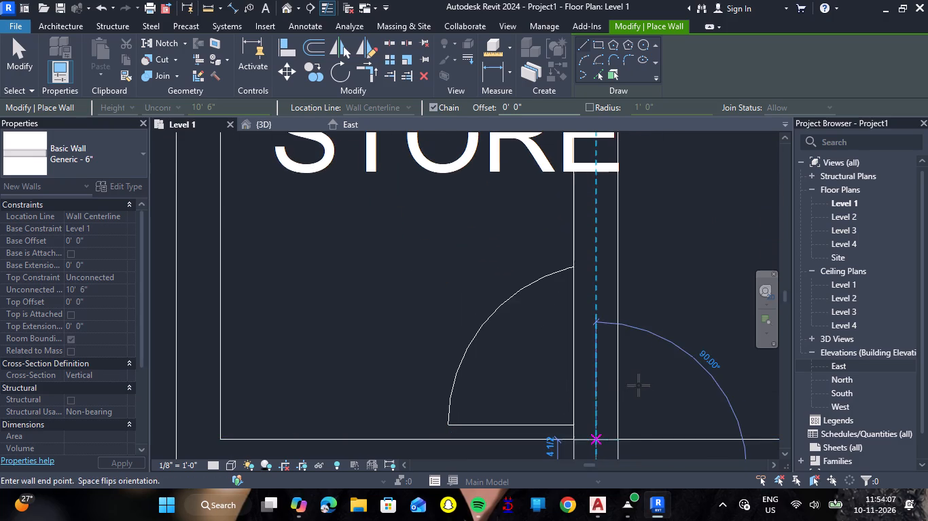
scroll(639, 385, down, 11)
key(Escape)
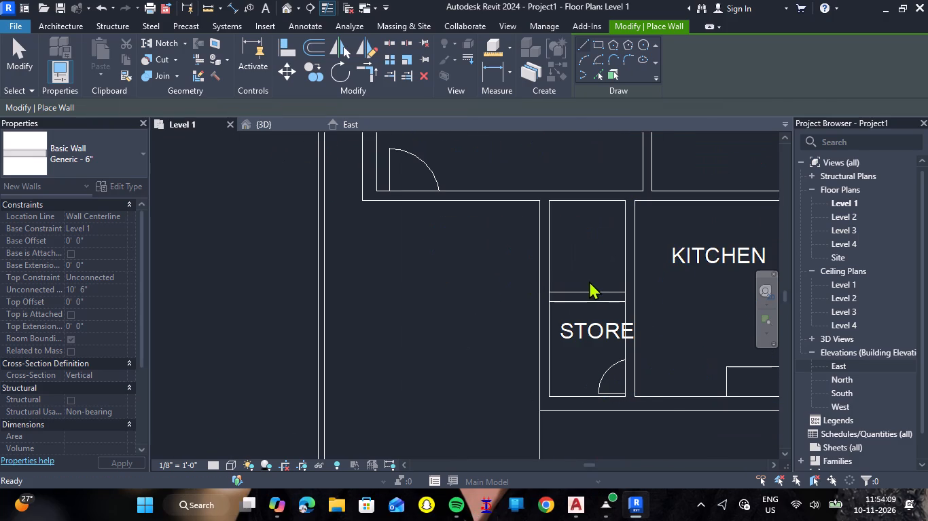
Draw a 4' 0" long Generic - 6" partition on the store's north side, between the store's west wall and the kitchen wall.
scroll(588, 281, up, 9)
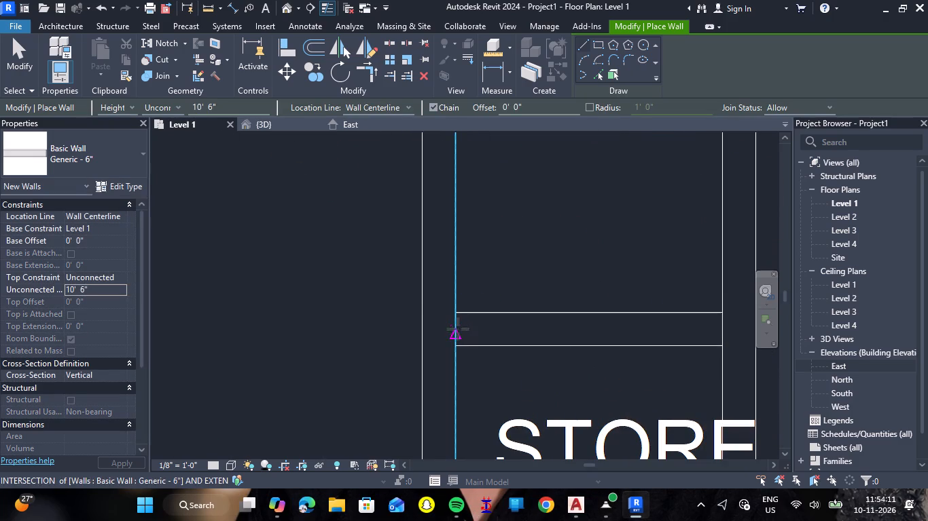
click(458, 329)
key(Escape)
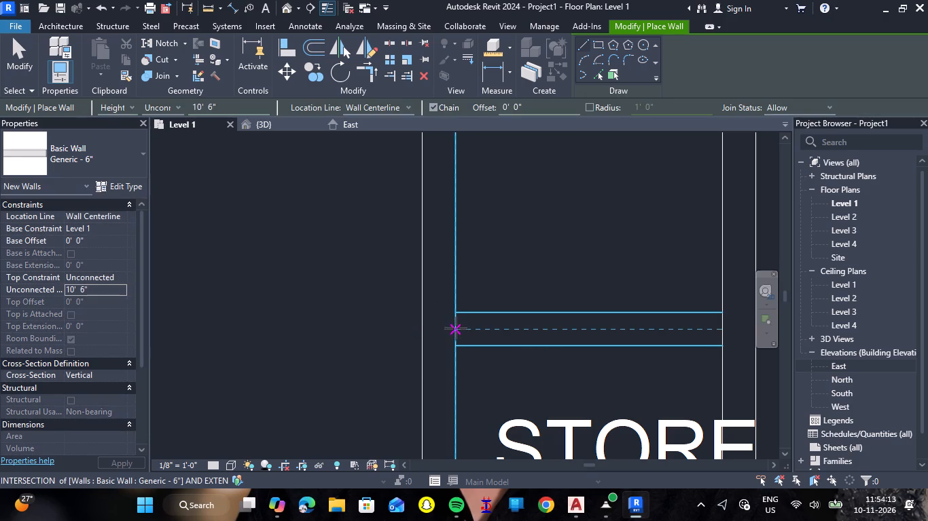
click(456, 328)
click(721, 328)
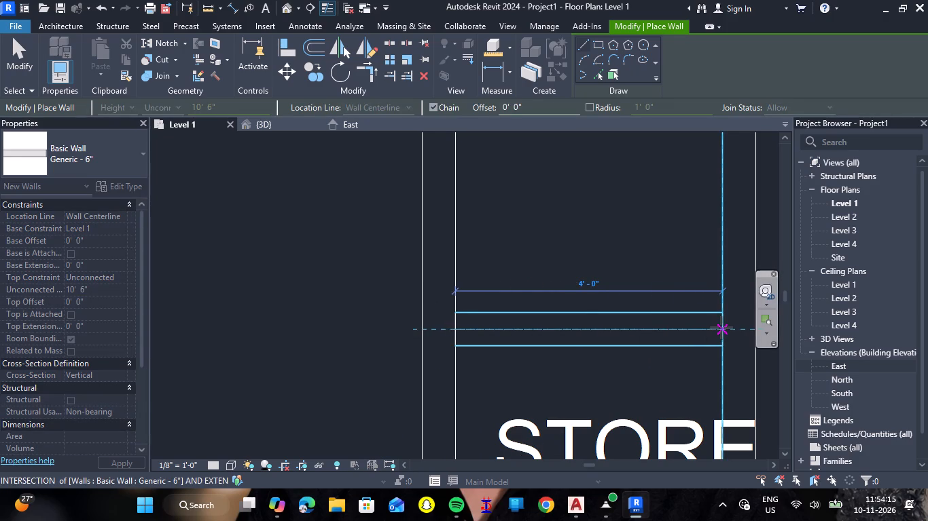
key(Escape)
scroll(598, 331, down, 12)
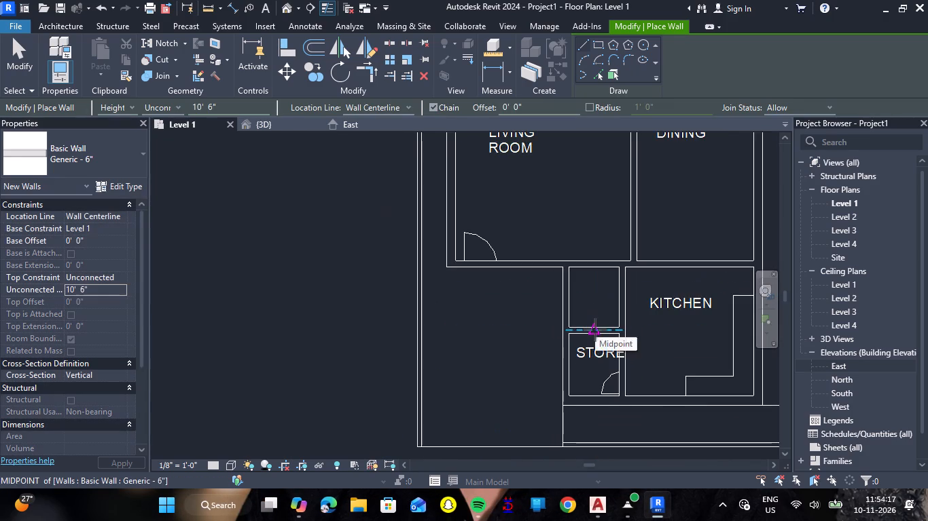
scroll(595, 330, down, 6)
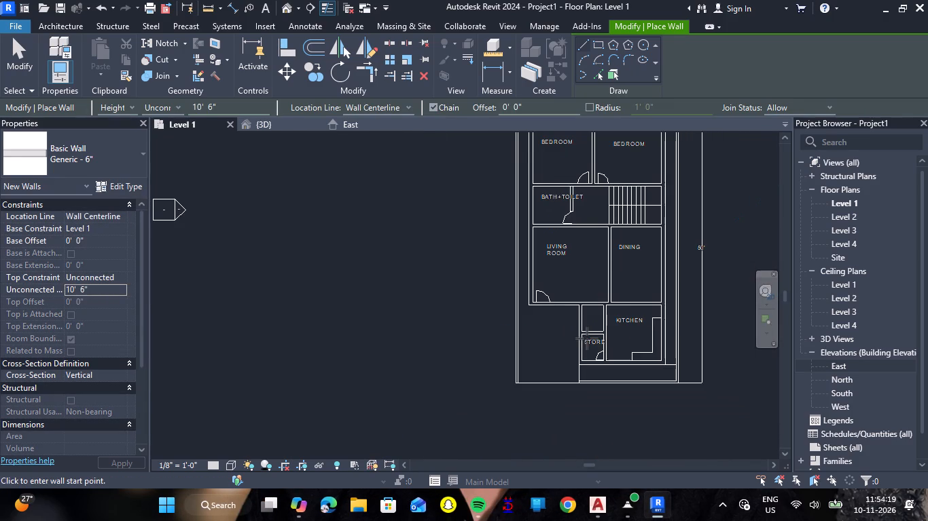
End wall placement on Level 1 and open the Site floor plan.
scroll(587, 339, down, 3)
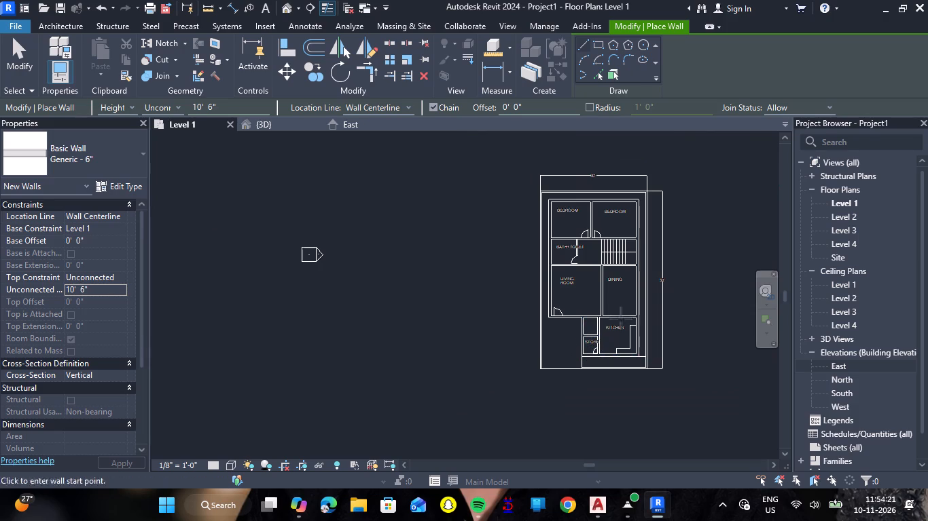
scroll(660, 269, up, 2)
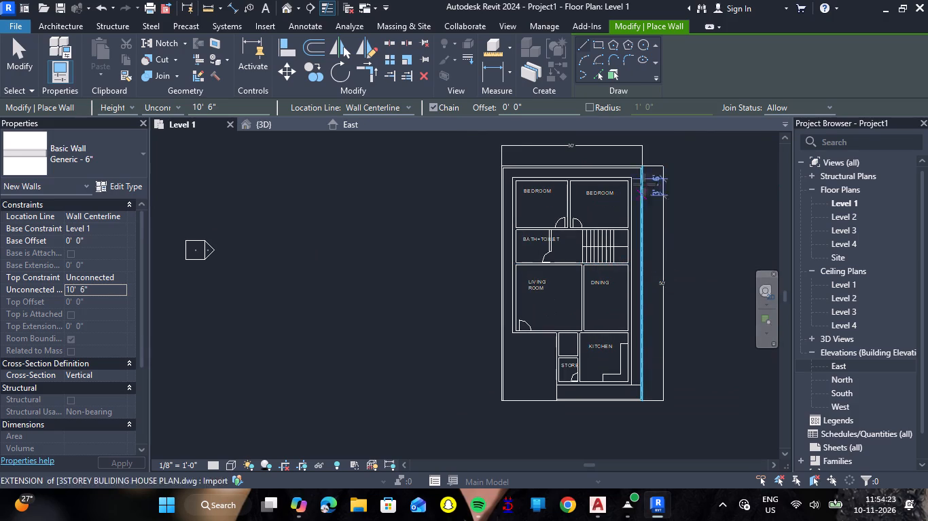
scroll(626, 156, up, 4)
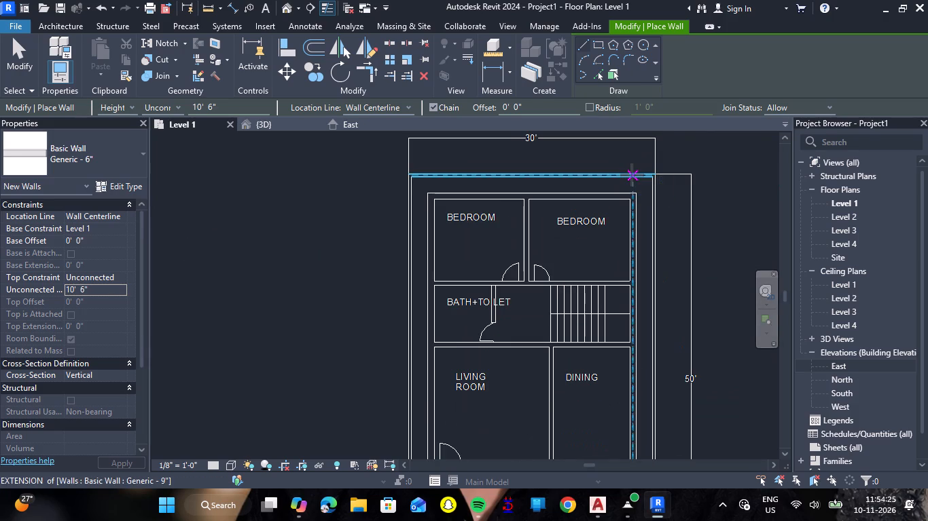
scroll(632, 175, up, 2)
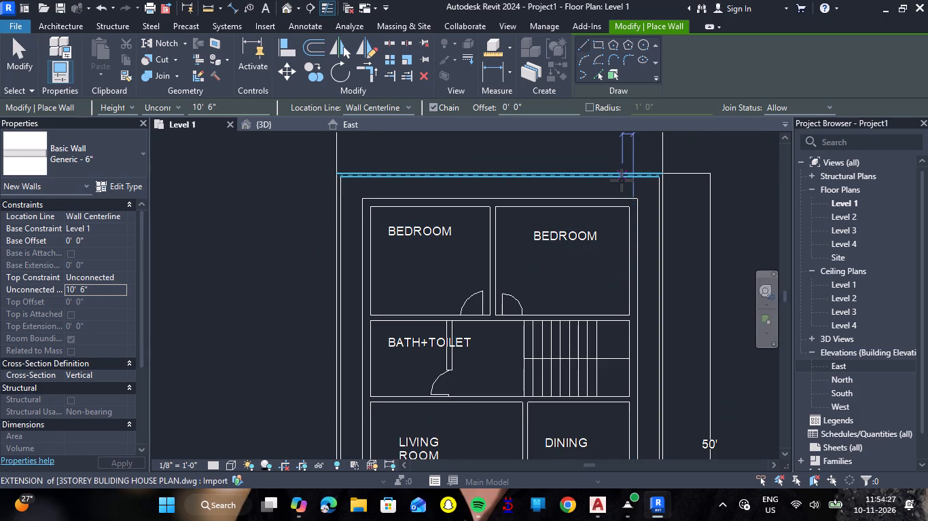
key(Escape)
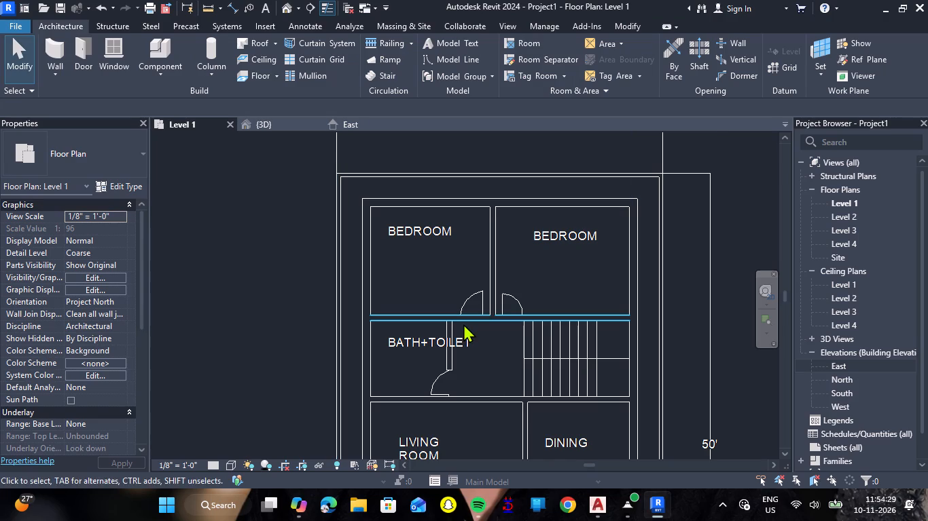
key(Escape)
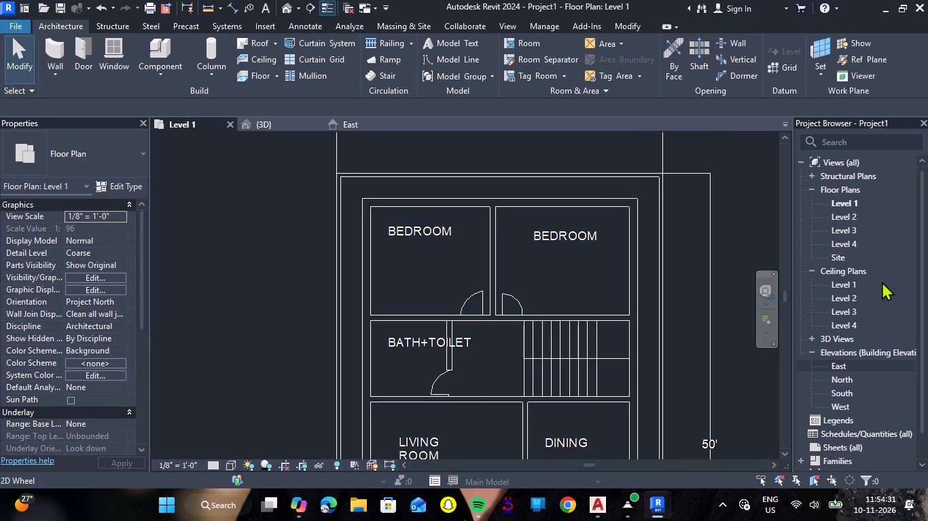
scroll(870, 289, up, 5)
scroll(870, 289, down, 5)
double_click(859, 262)
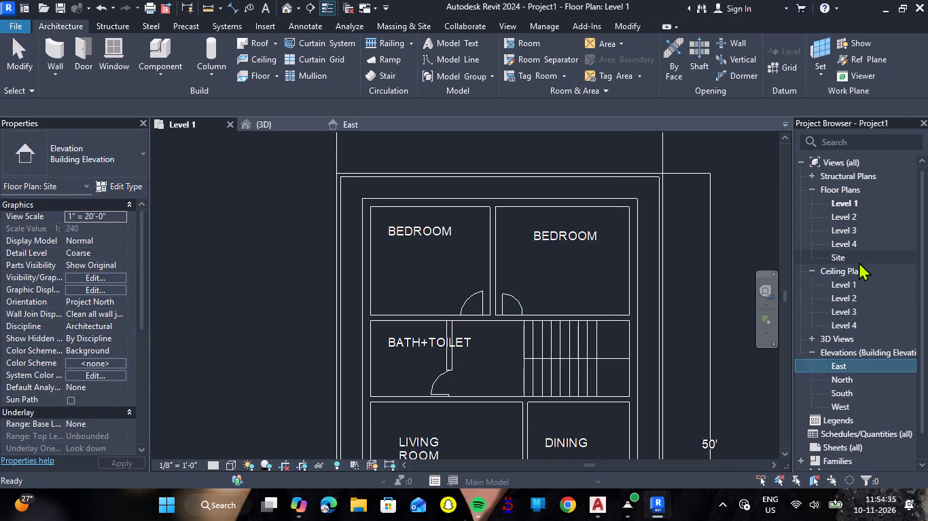
Set the Site floor plan's visual style to Wireframe.
scroll(486, 297, up, 9)
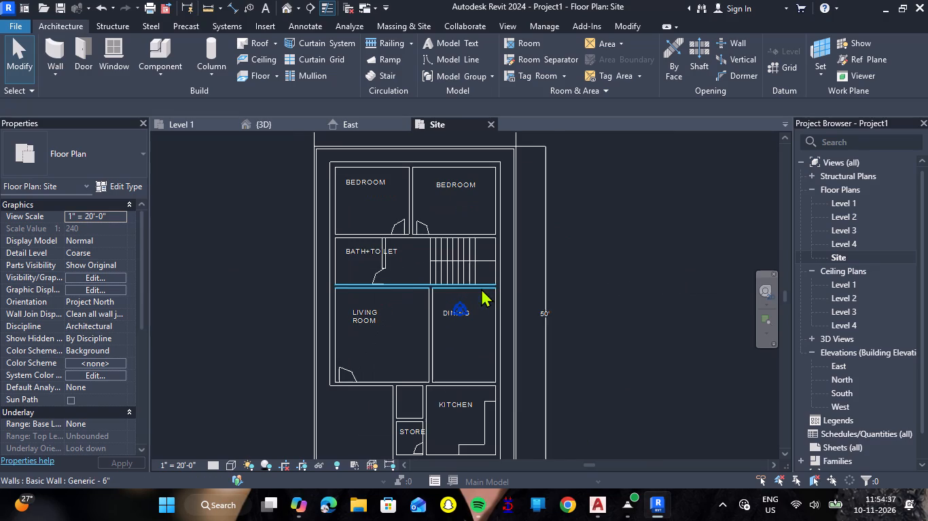
key(Escape)
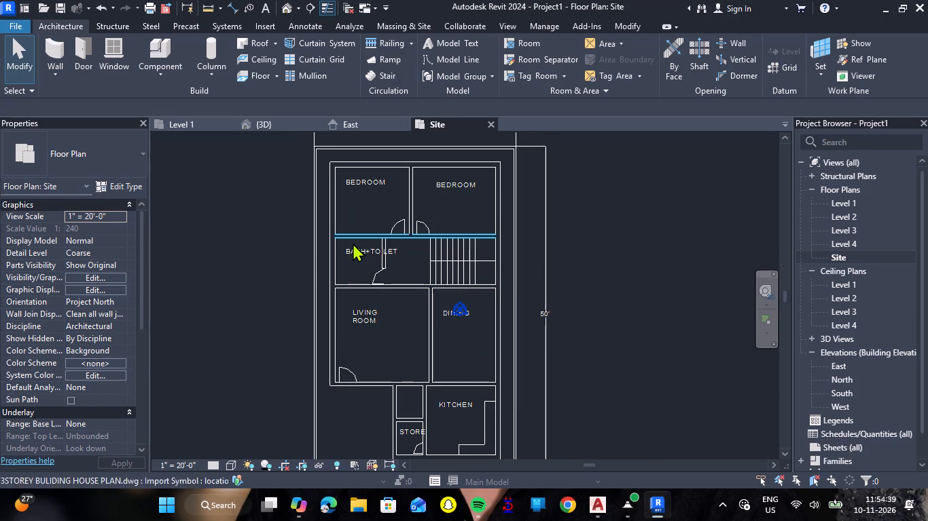
scroll(337, 151, up, 7)
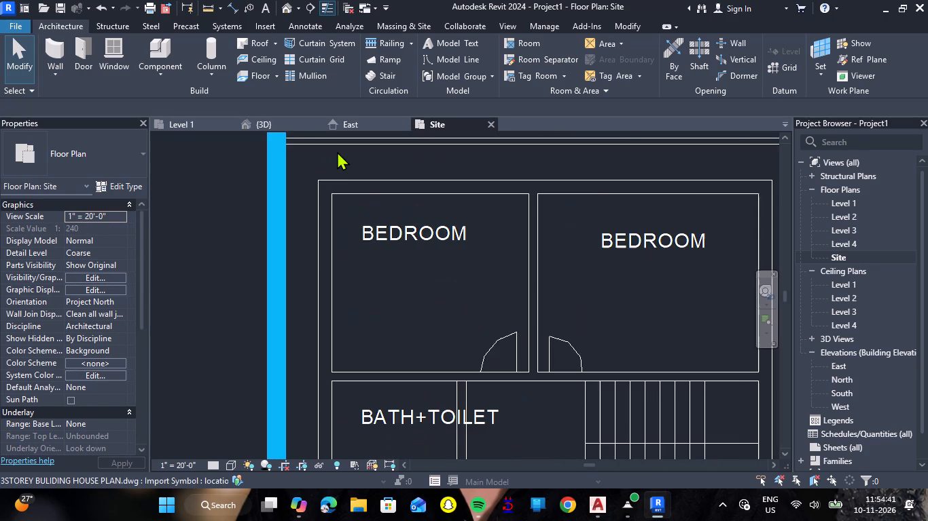
click(379, 188)
key(Escape)
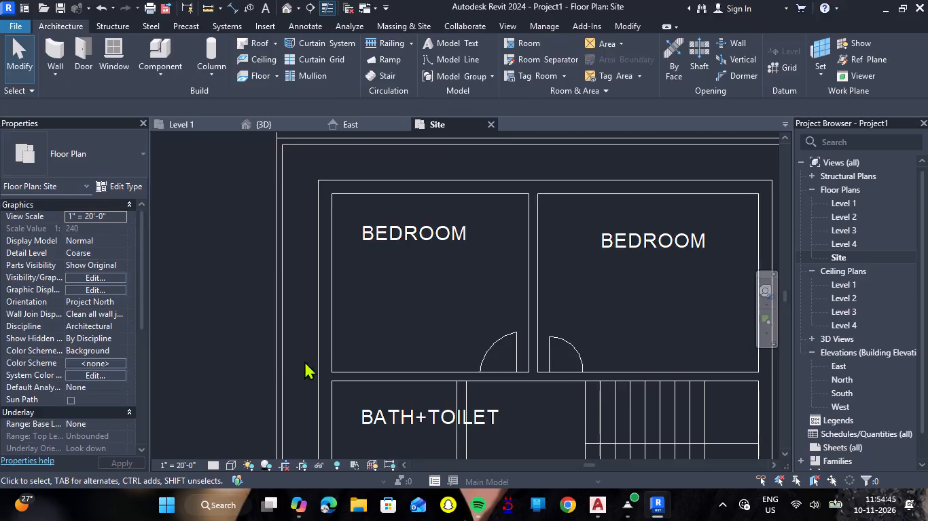
click(225, 465)
click(264, 394)
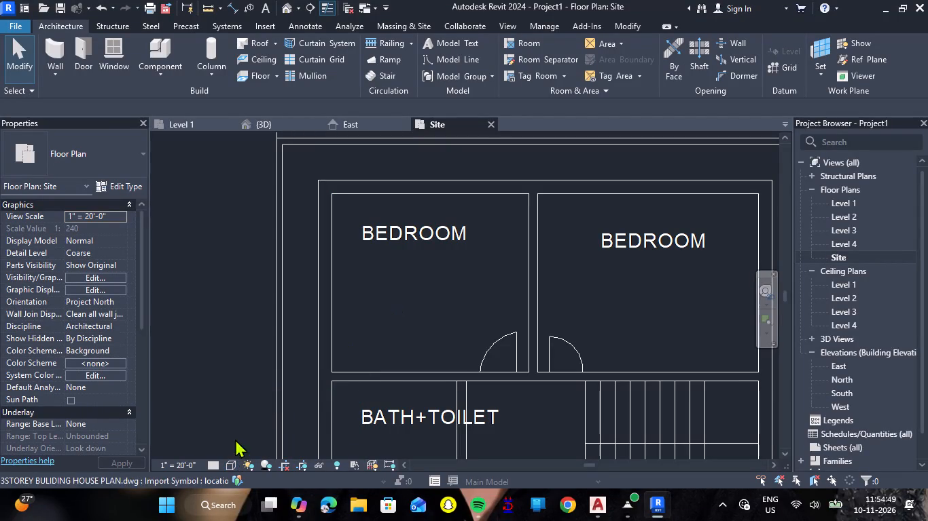
click(228, 462)
click(255, 385)
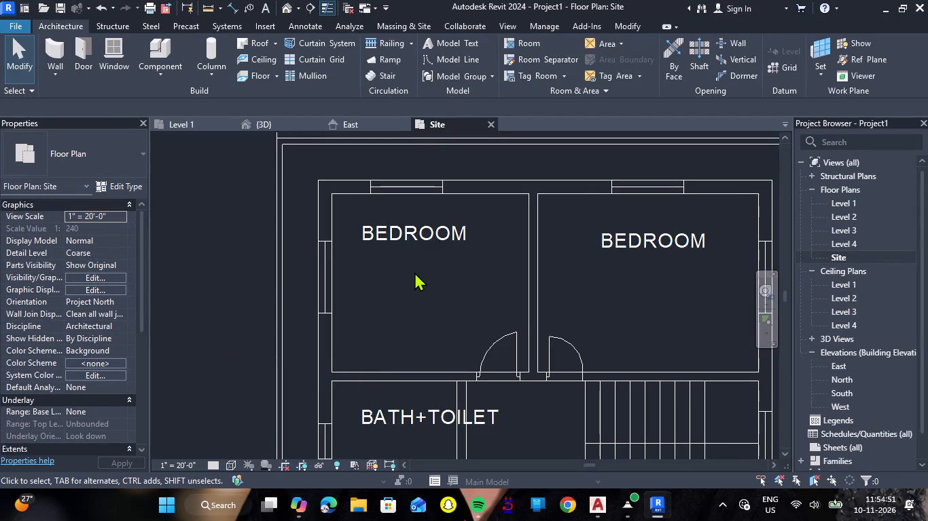
Browse the loaded window types for one to use at the bedrooms' north wall openings.
scroll(414, 272, down, 11)
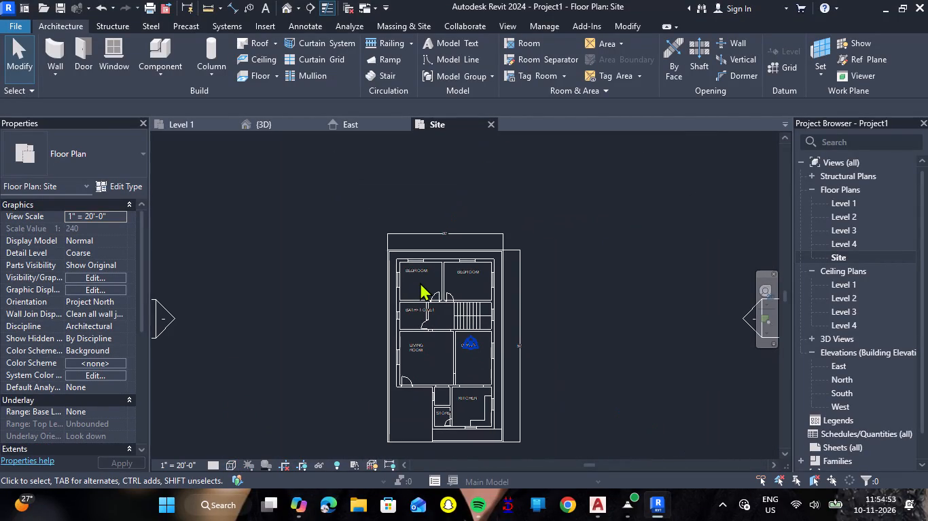
scroll(426, 254, up, 6)
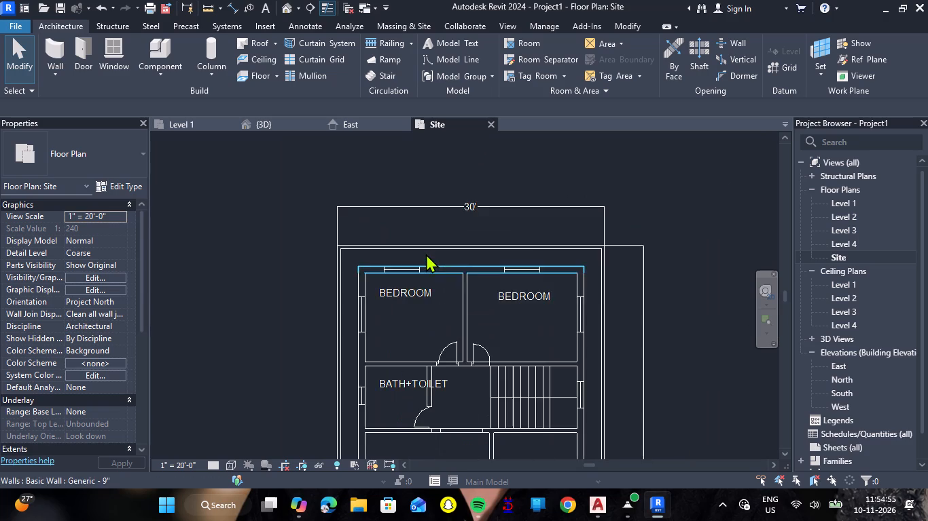
scroll(426, 254, up, 7)
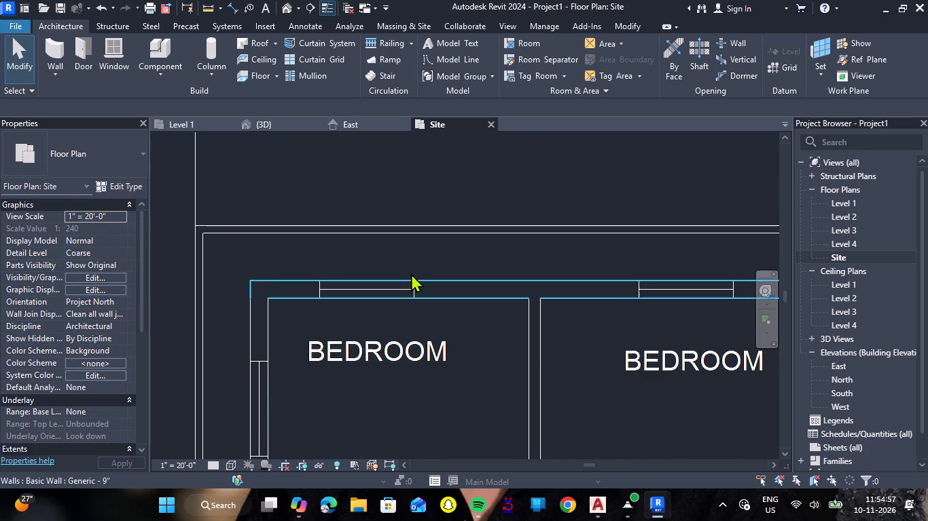
click(108, 64)
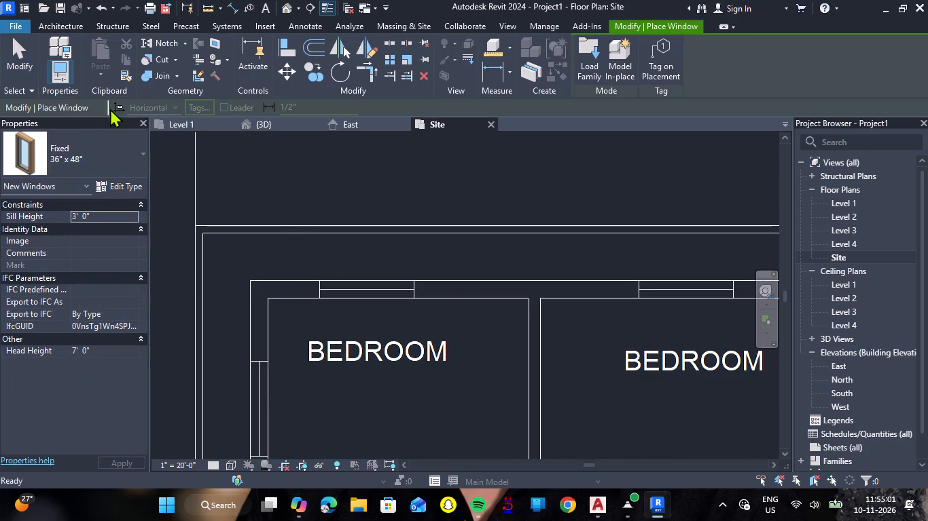
click(142, 155)
scroll(105, 280, down, 3)
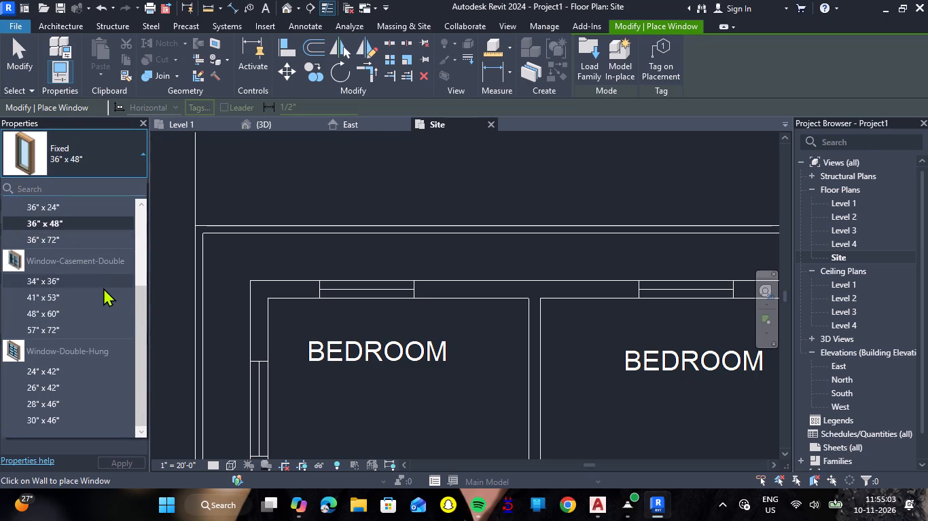
scroll(103, 288, down, 4)
click(169, 174)
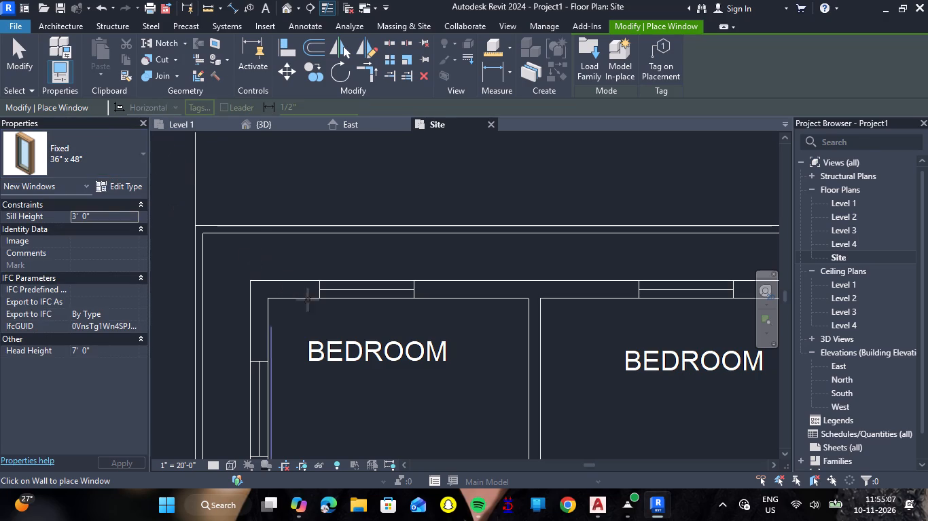
key(Escape)
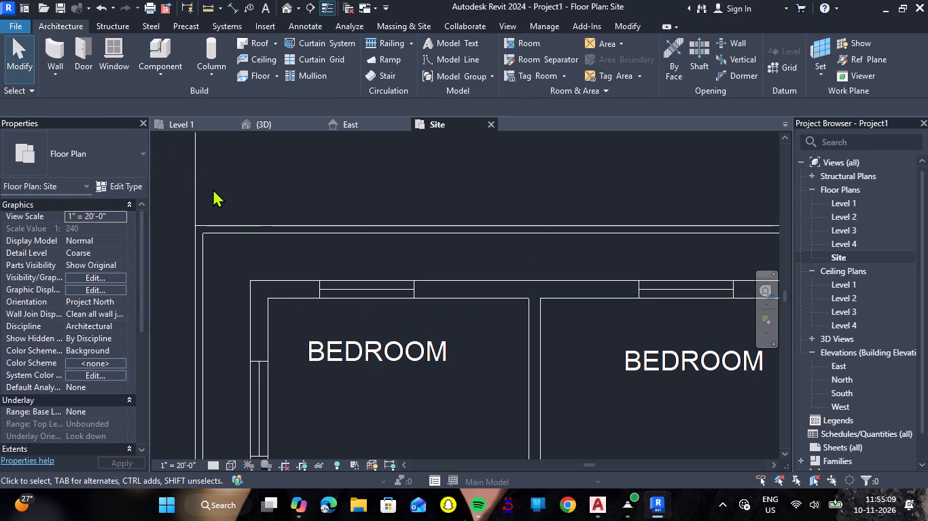
Start loading a component family and preview the Commercial door families from M_Door-Exterior-Double to M_Door-Passage-Double-Flush.
click(164, 45)
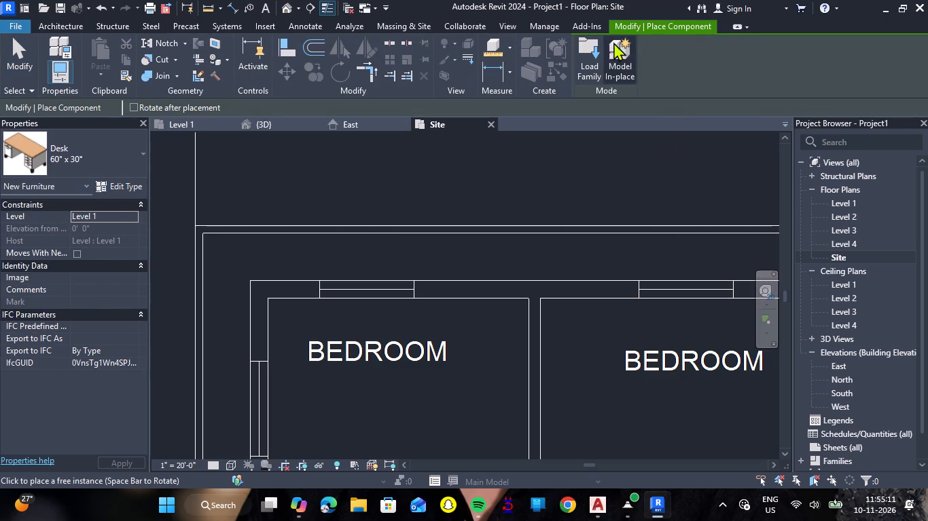
click(592, 68)
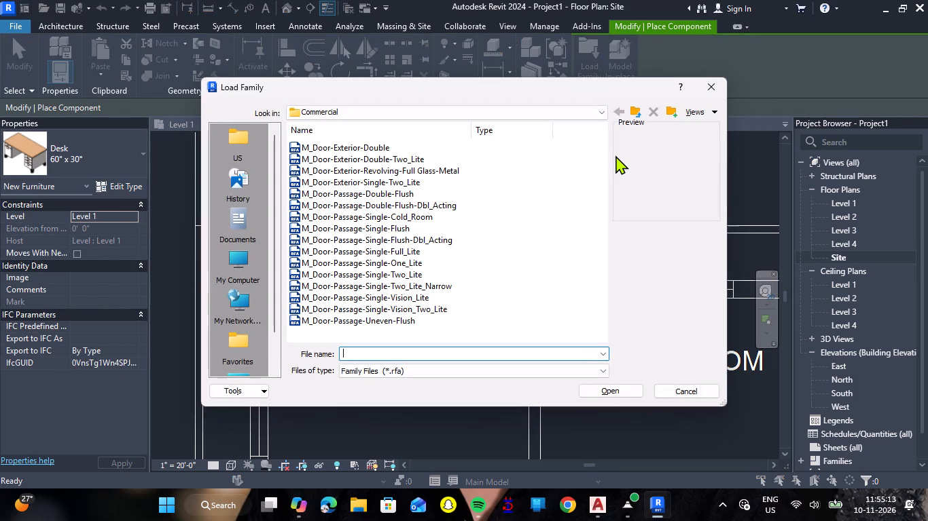
click(365, 147)
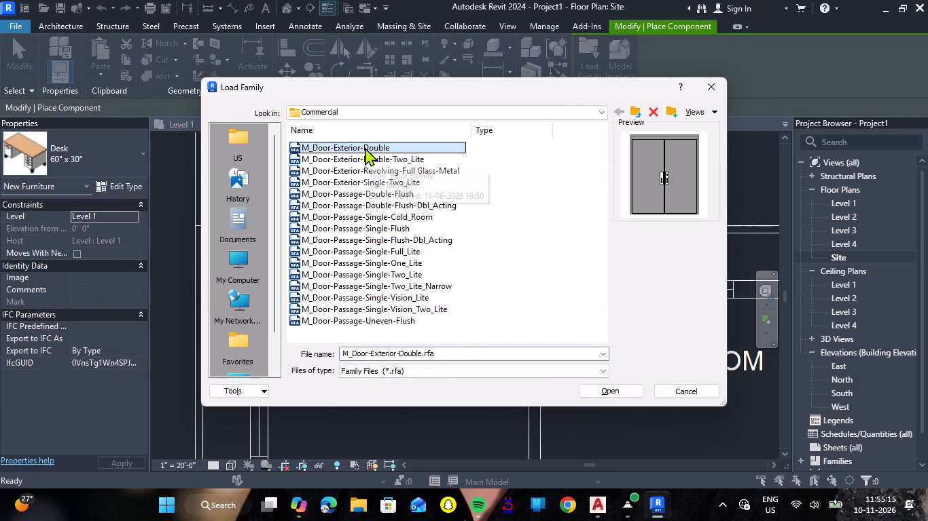
key(Down)
key(Down)
key(Down)
key(Down)
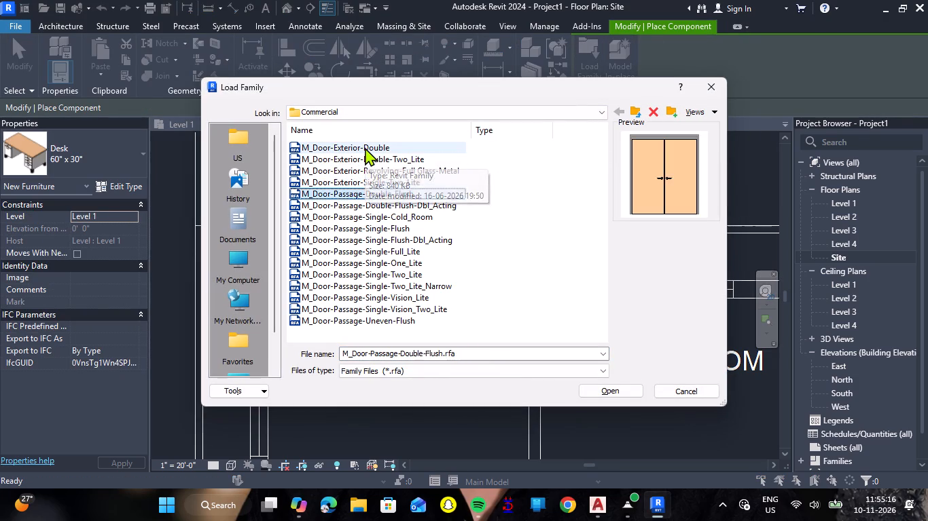
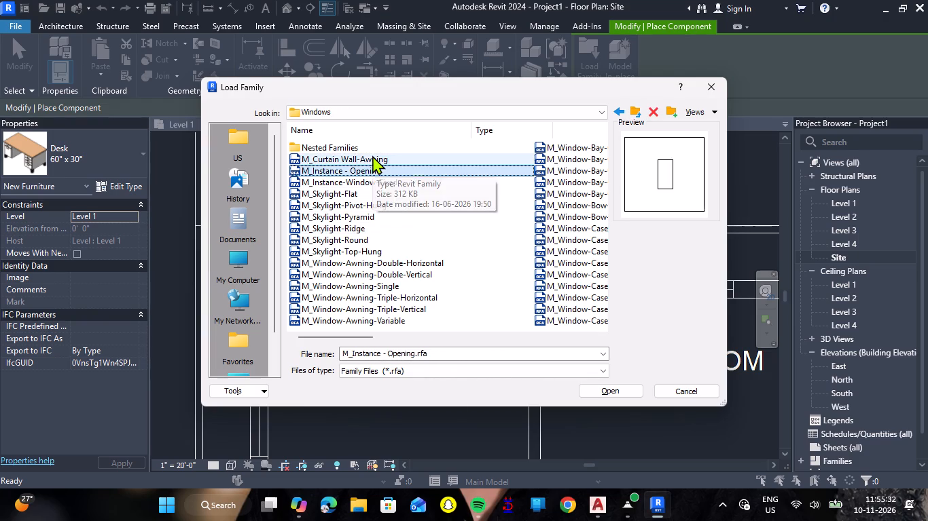
Preview the fixed, skylight and awning window families in the Windows folder, from M_Instance-Window-Fixed to M_Window-Awning-Variable.
key(Down)
key(Down)
key(Down)
key(Down)
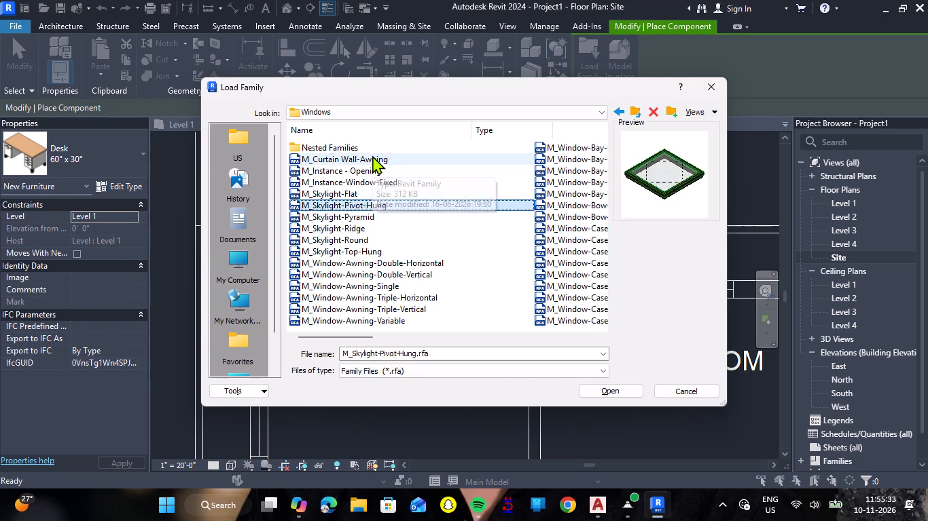
key(Down)
key(Down)
key(Down)
key(Down)
key(Down)
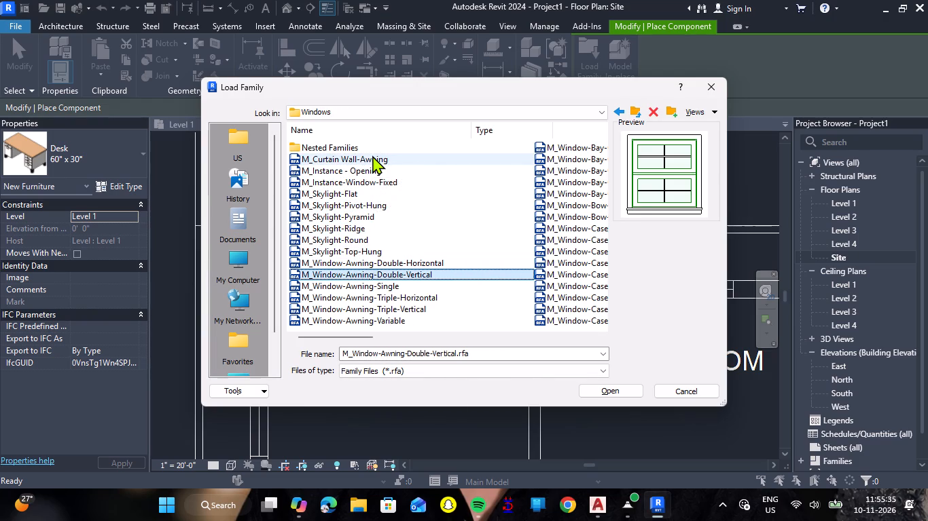
key(Down)
key(Down)
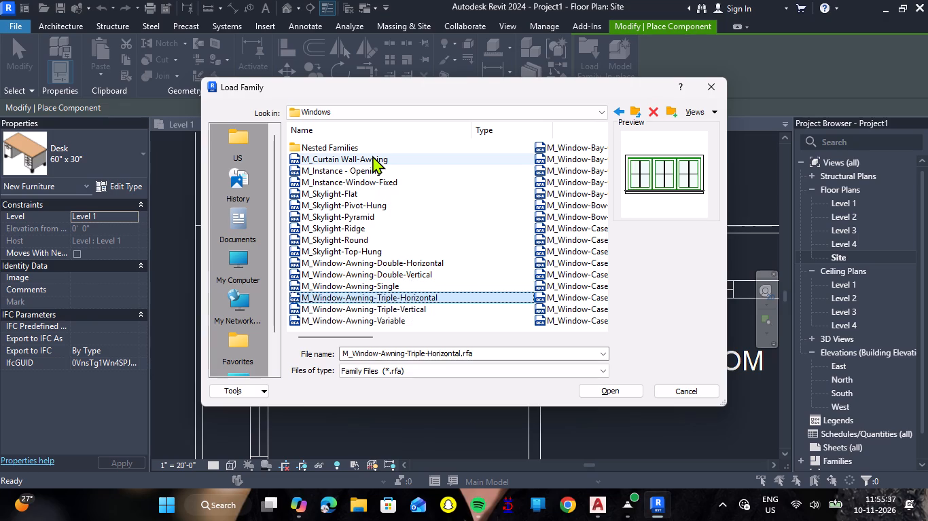
key(Down)
key(Down)
Preview the bay, bow and casement window families, from M_Window-Bay-Casement-10_Degree_Angle to M_Window-Casement-Inside-Outside, comparing Casement-Double with Casement-Double-Awning.
key(Down)
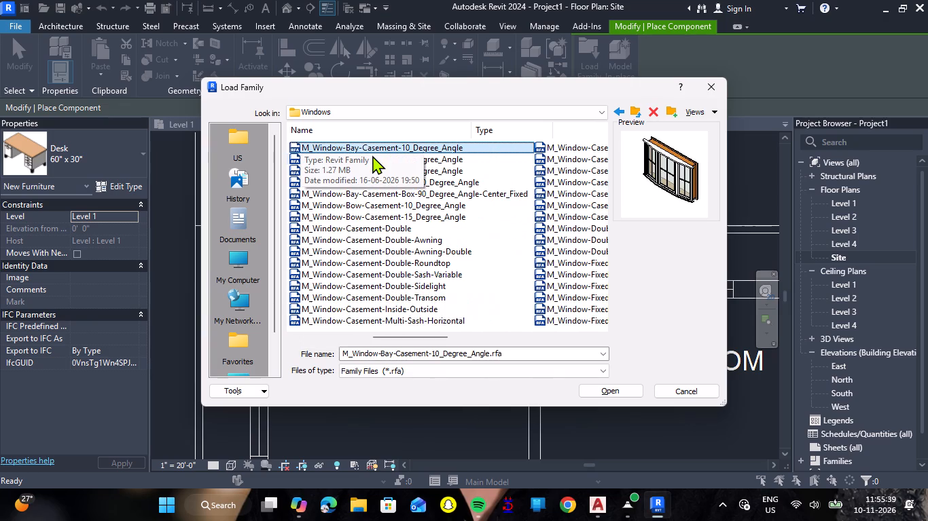
key(Down)
key(Down)
key(Down)
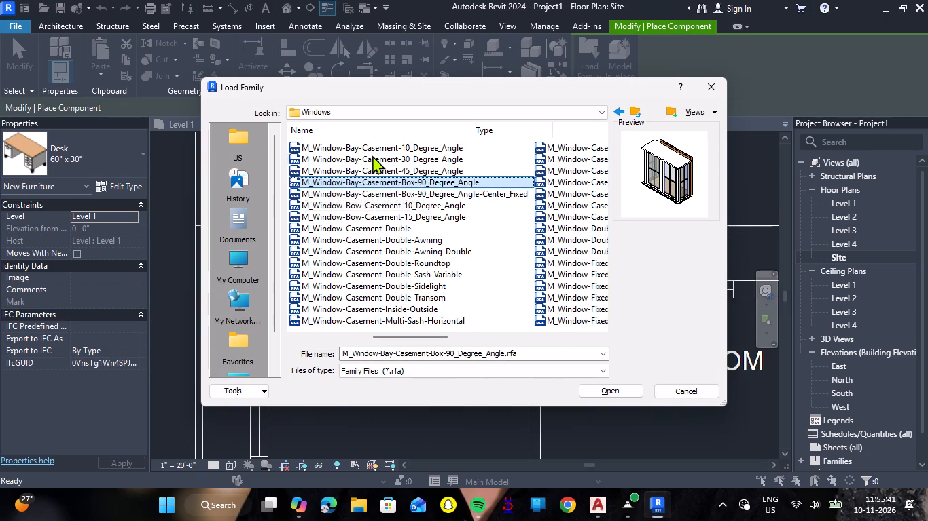
key(Down)
key(Down)
key(Down)
key(Down)
key(Down)
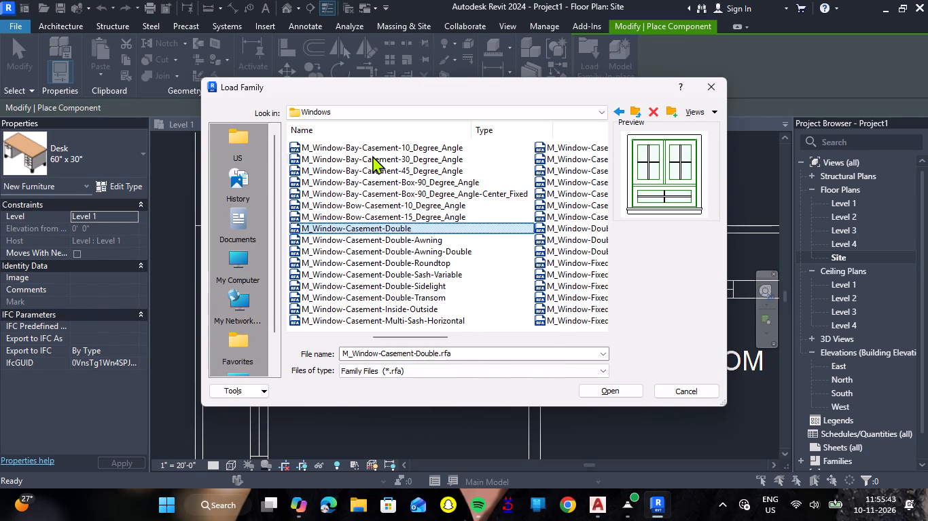
key(Up)
key(Down)
key(Up)
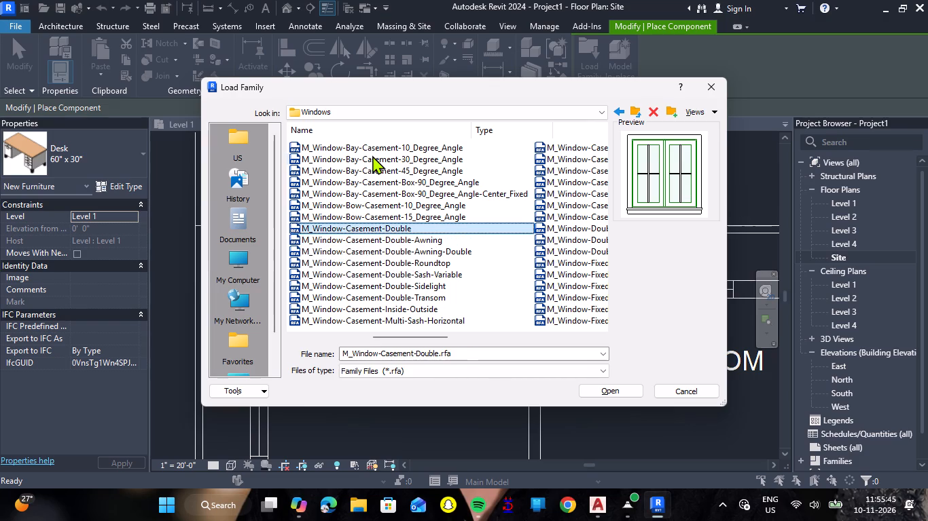
key(Down)
key(Down)
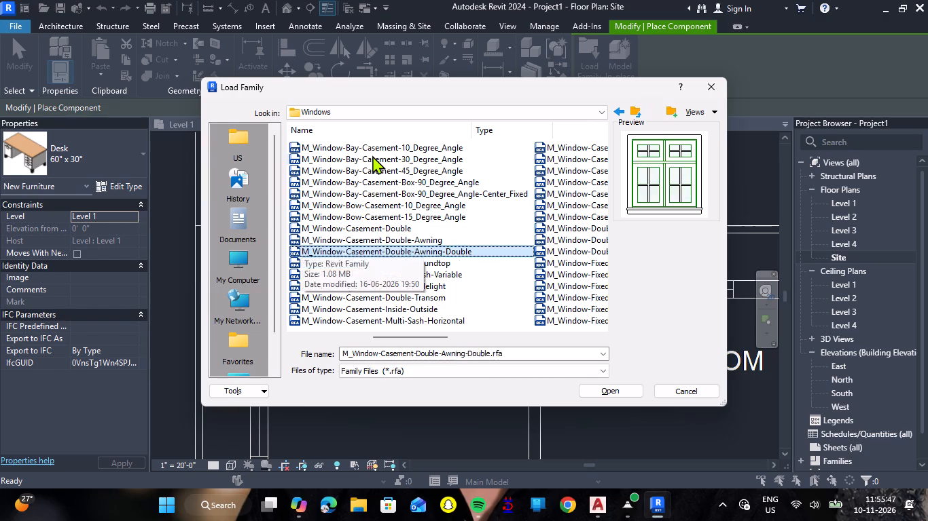
key(Down)
key(Down)
key(Down)
key(Down)
key(Down)
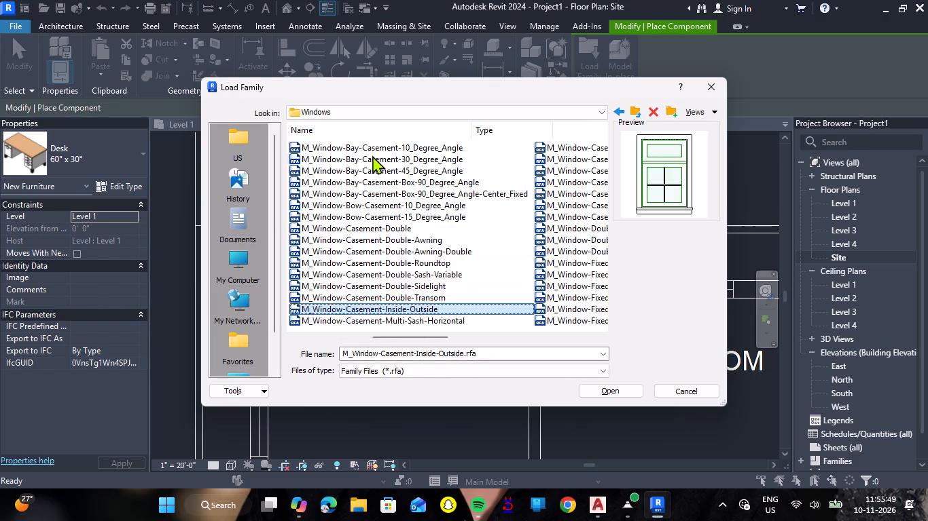
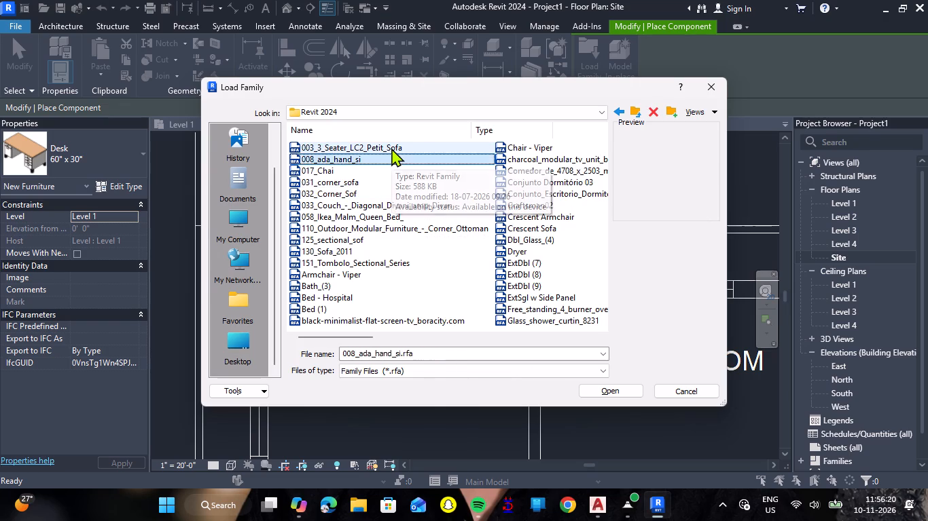
Preview the sofa, armchair, bath and bed families in the Revit 2024 folder, from 017_Chai to black-minimalist-flat-screen-tv_boracity.com.
key(Down)
key(Down)
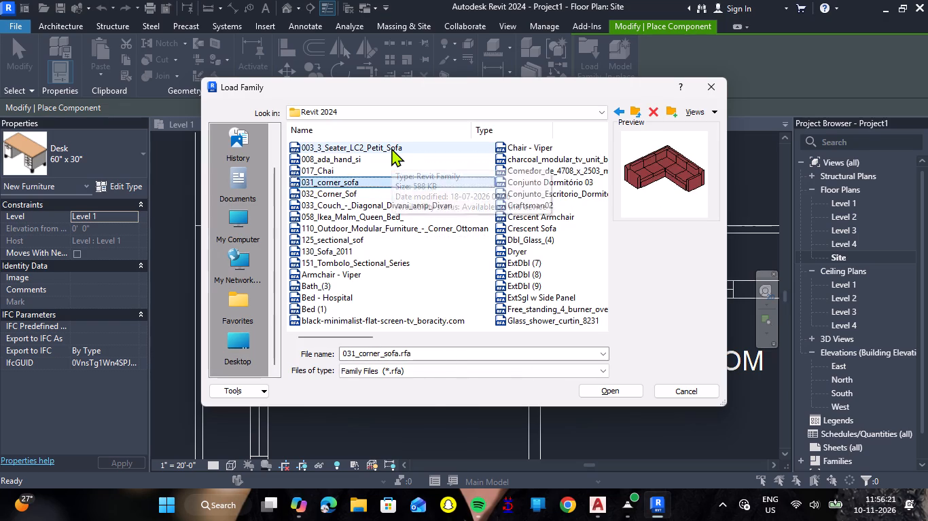
key(Down)
key(Down)
key(Down)
key(Down)
key(Down)
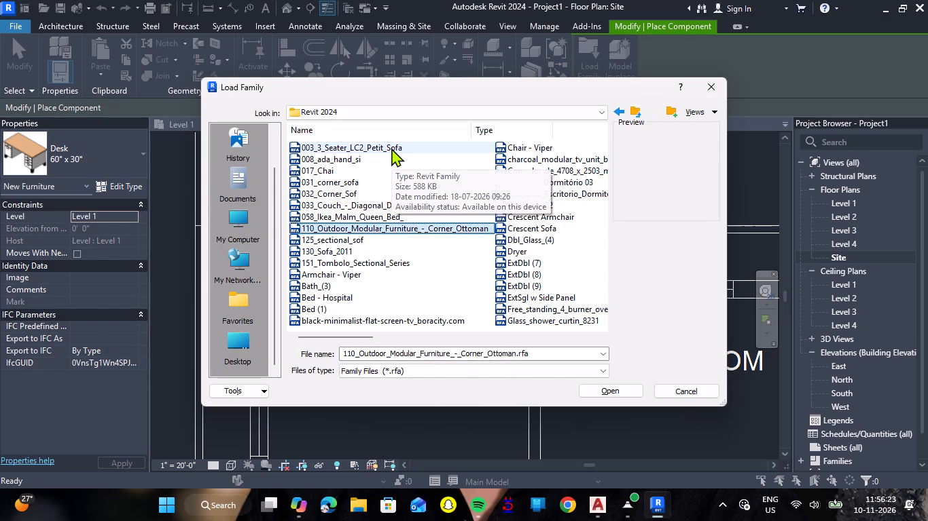
key(Down)
key(Down)
key(Down)
key(Down)
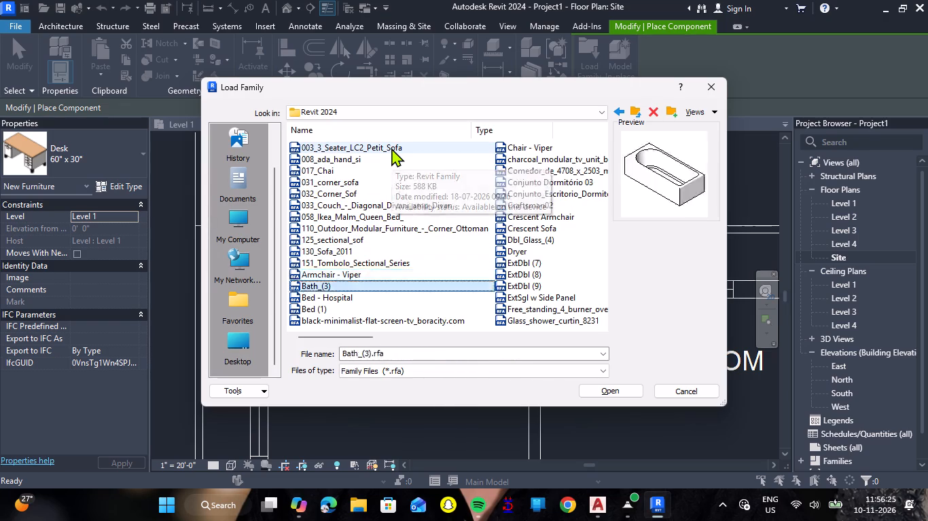
key(Down)
key(Down)
key(Down)
Preview the chair, TV unit, bedroom set, exterior door and appliance families, from Chair - Viper to Glass_shower_curtin_8231.
key(Down)
key(Down)
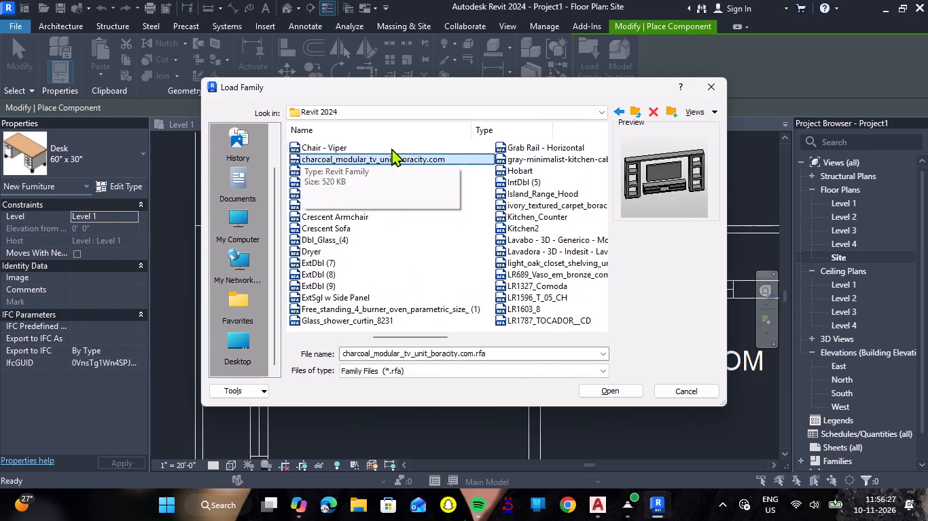
key(Down)
key(Down)
key(Down)
key(Down)
key(Down)
key(Down)
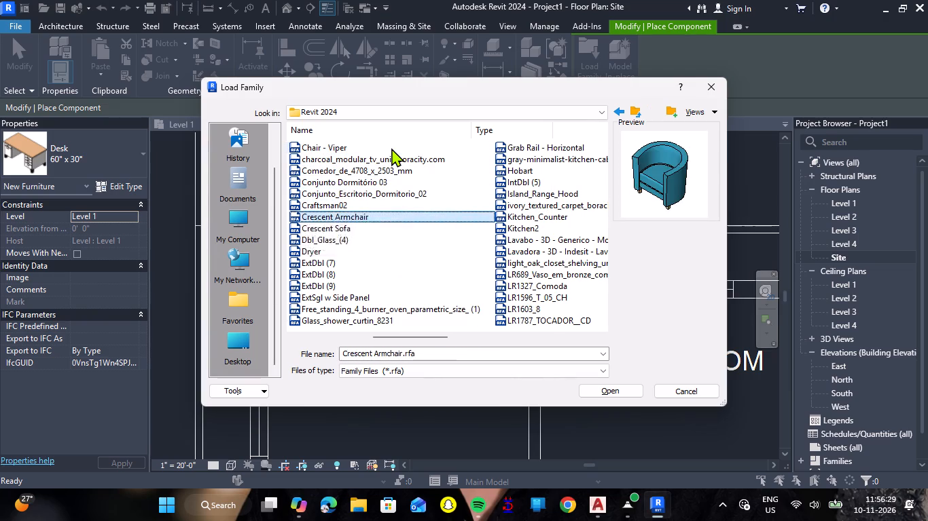
key(Down)
key(Down)
key(Down)
key(Down)
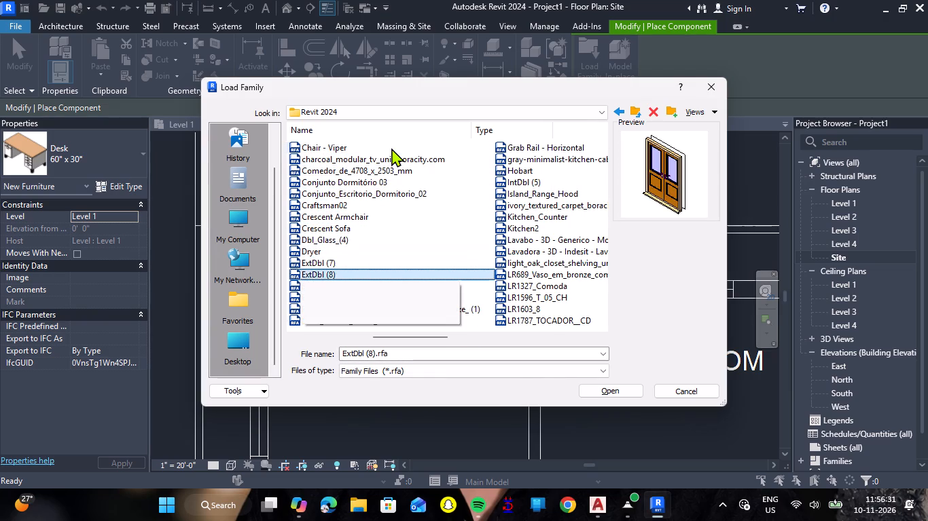
key(Down)
key(Down)
key(Down)
key(Down)
Preview the grab rail, kitchen, carpet, washbasin, shelving and dresser families, from Grab Rail - Horizontal to LR1787_TOCADOR__CD.
key(Down)
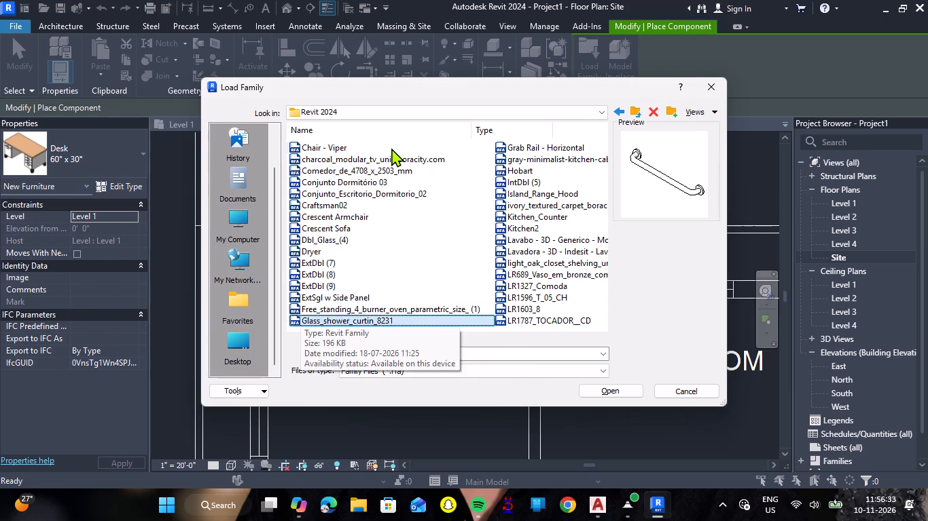
key(Down)
key(Down)
key(Down)
key(Down)
key(Down)
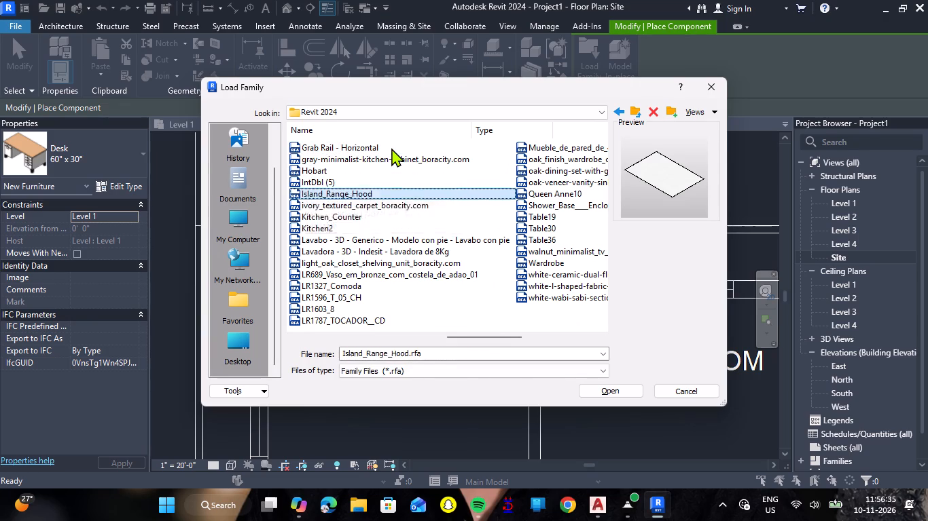
key(Down)
key(Down)
key(Down)
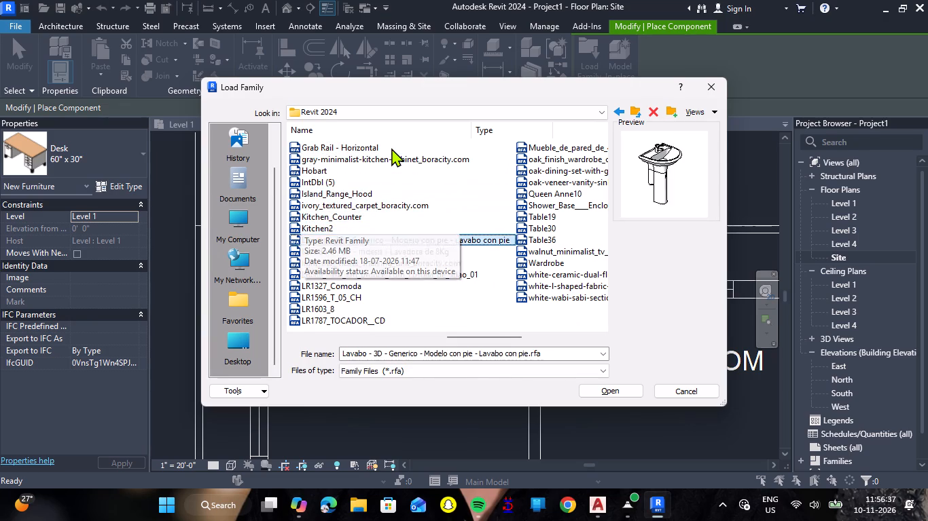
key(Down)
key(Down)
key(Down)
key(Down)
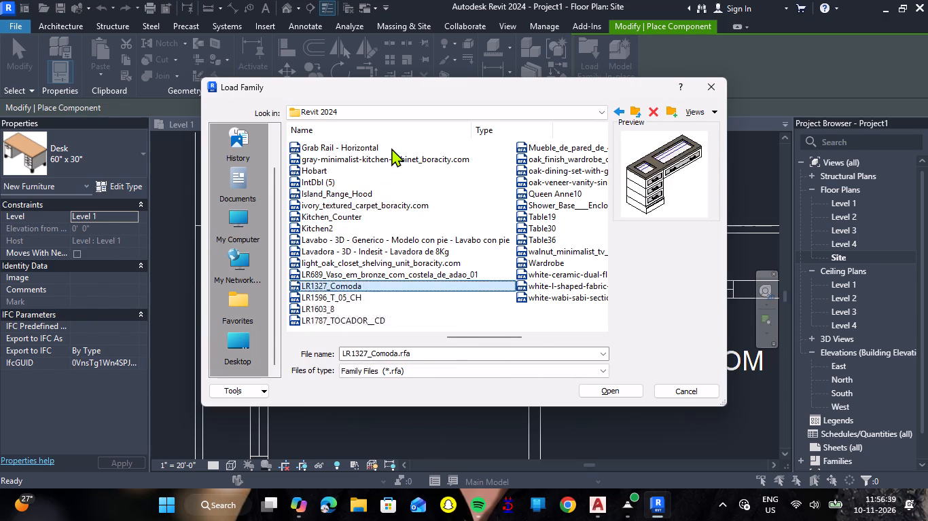
key(Down)
key(Down)
key(Down)
Preview the wardrobe, vanity, shower, table and sectional sofa families, from Mueble_de_pared_de_413x2600mm to white-wabi-sabi-sectional-sofa_boracity.com.
key(Down)
key(Down)
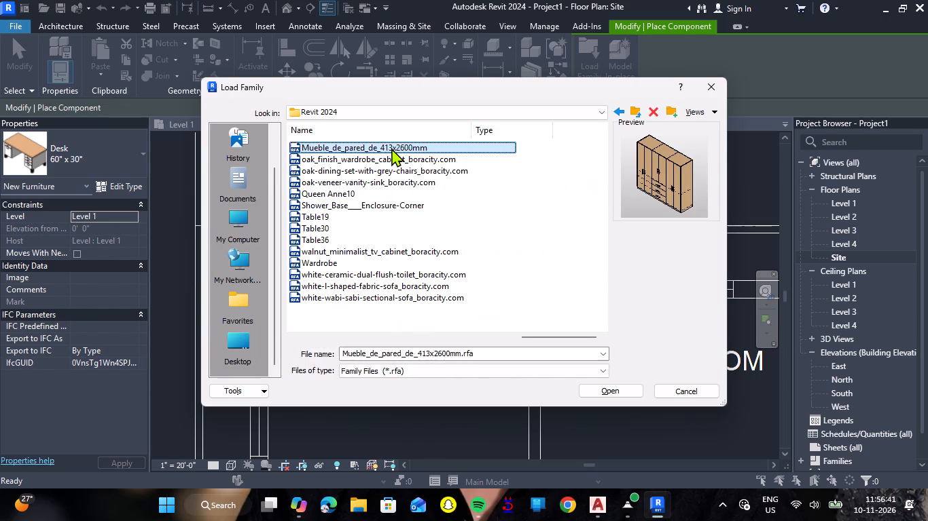
key(Down)
key(Down)
key(Down)
key(Down)
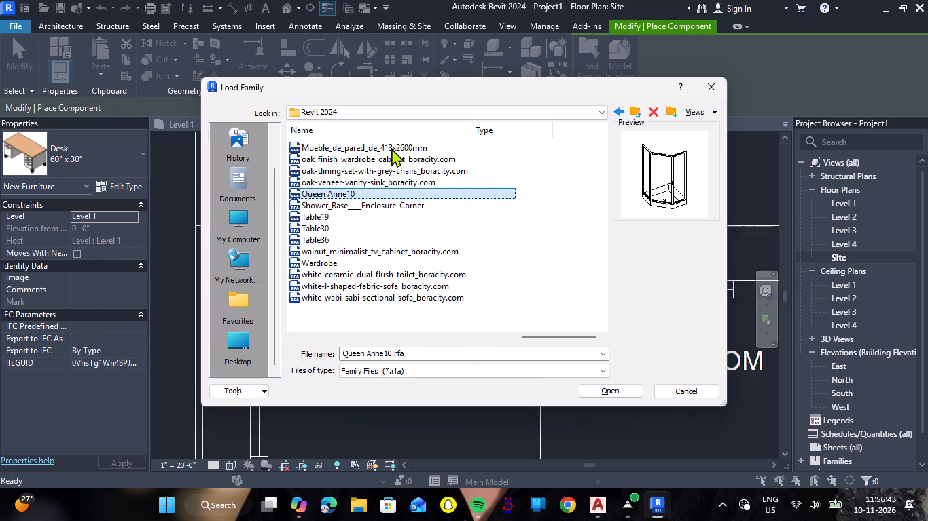
key(Down)
key(Down)
key(Down)
key(Down)
key(Down)
key(Down)
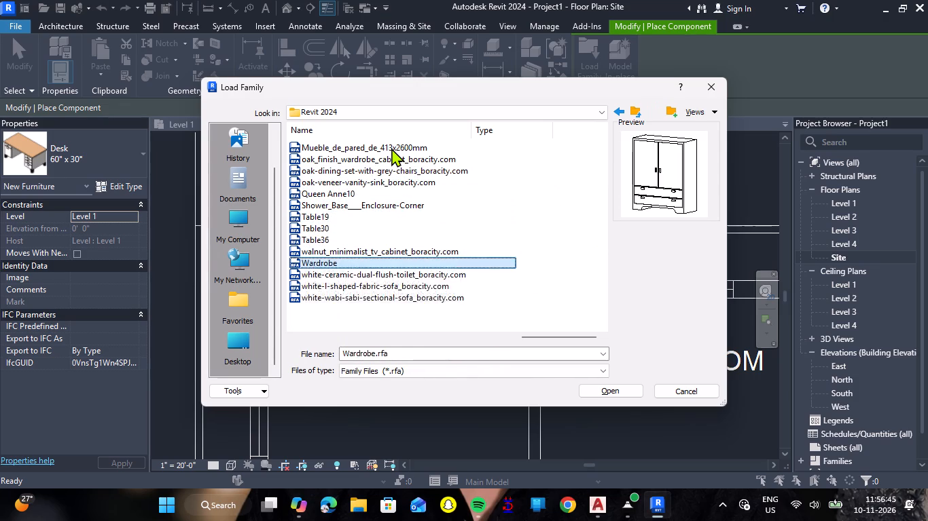
key(Down)
key(Down)
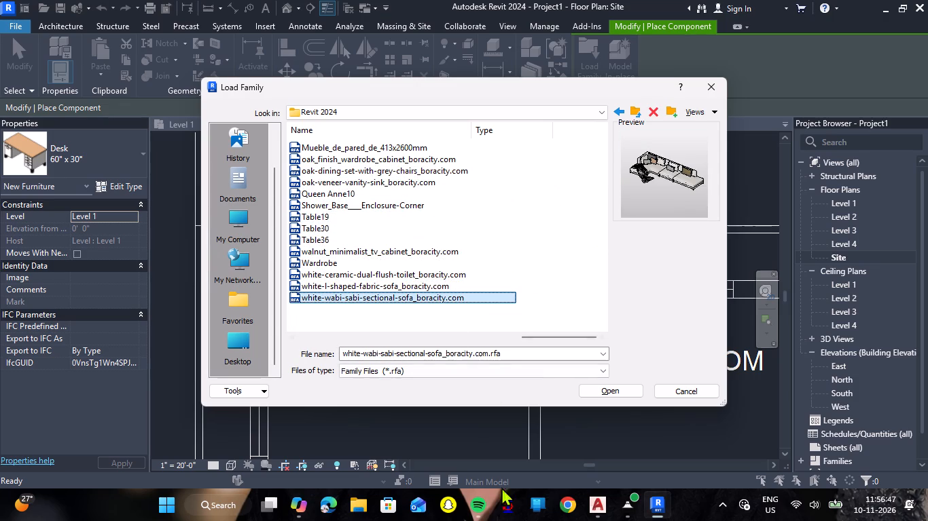
Switch to Google Chrome and start a web search with the word WINDOW.
click(566, 505)
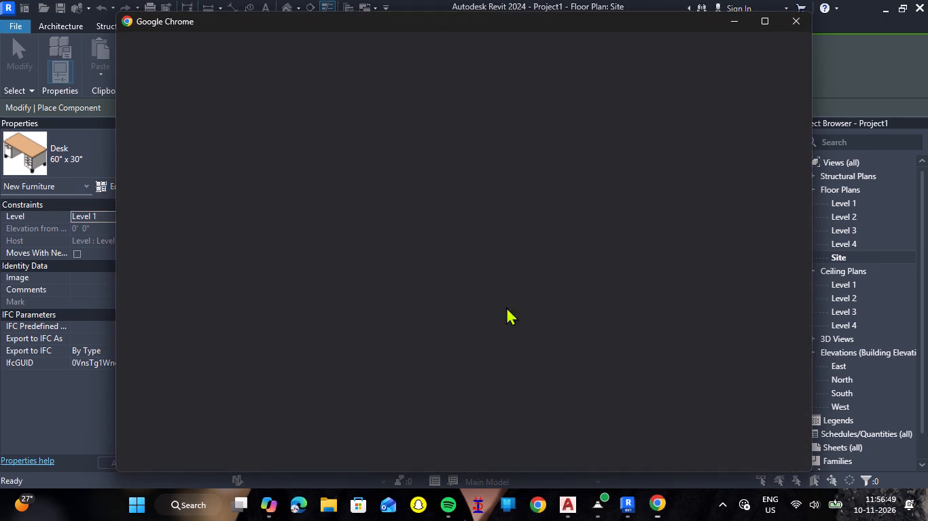
click(431, 282)
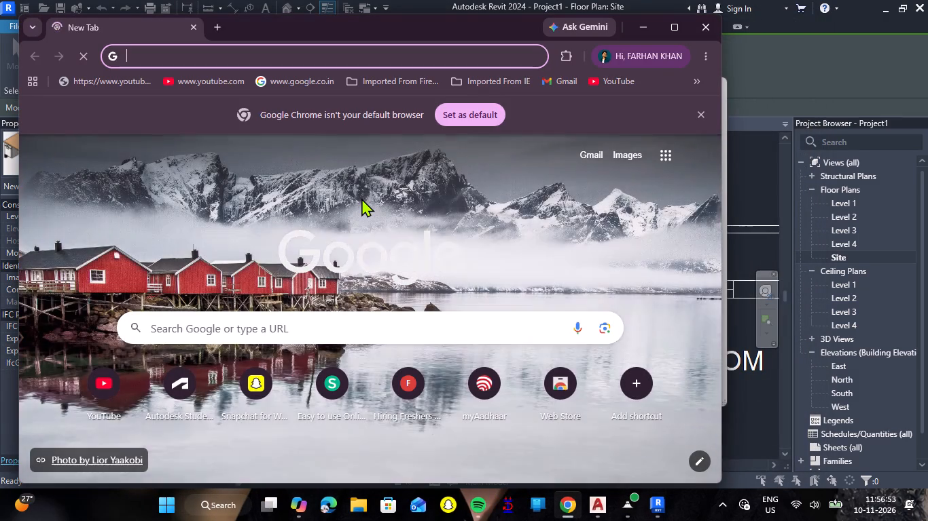
text(WINDO)
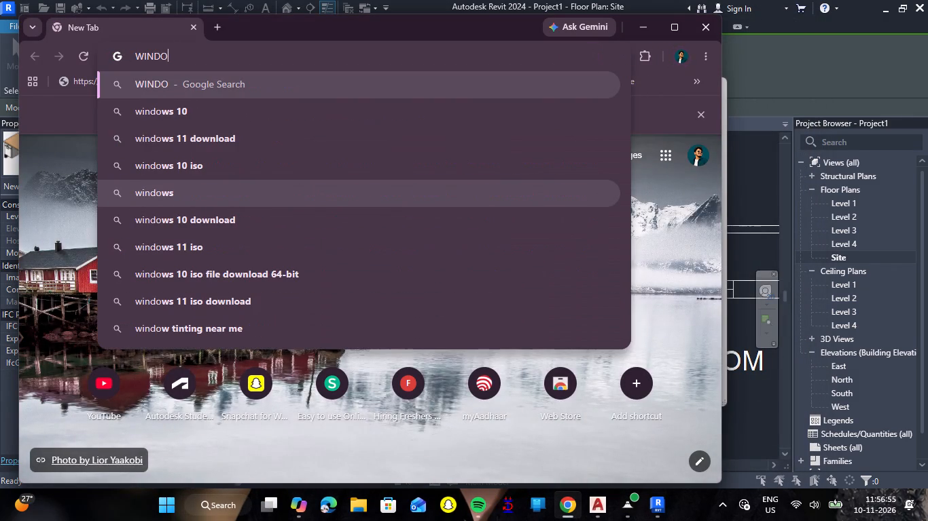
key(w)
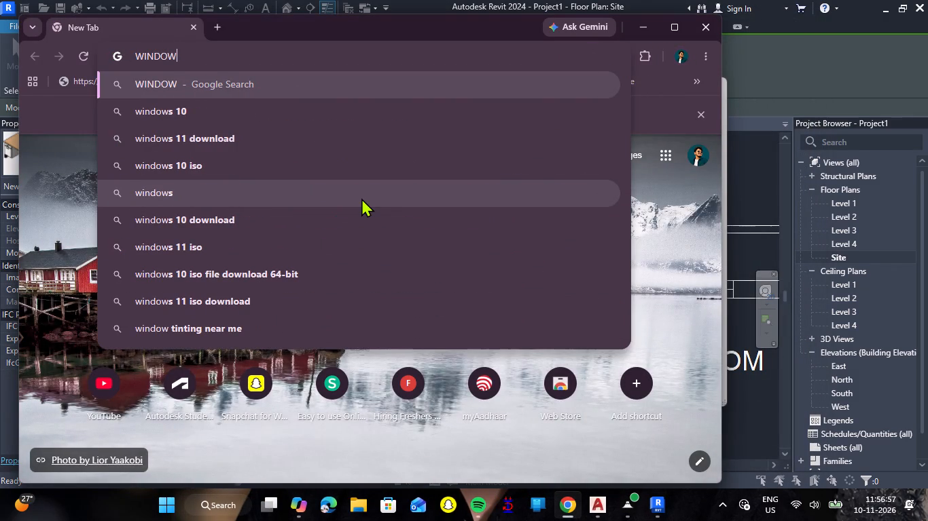
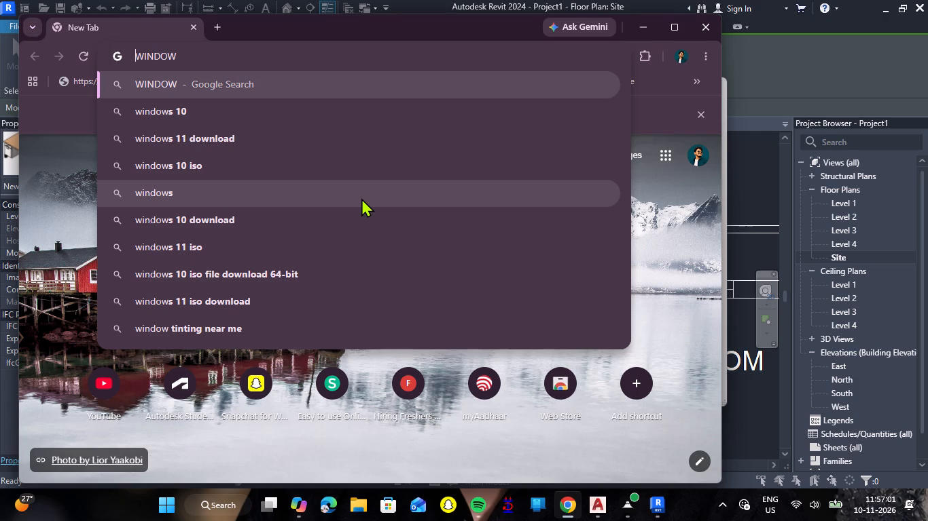
Search the web for "window revit family free download" and open the measuredsurvey365.co.uk page of 1000+ Revit window families.
key(space)
text(REVIT)
key(space)
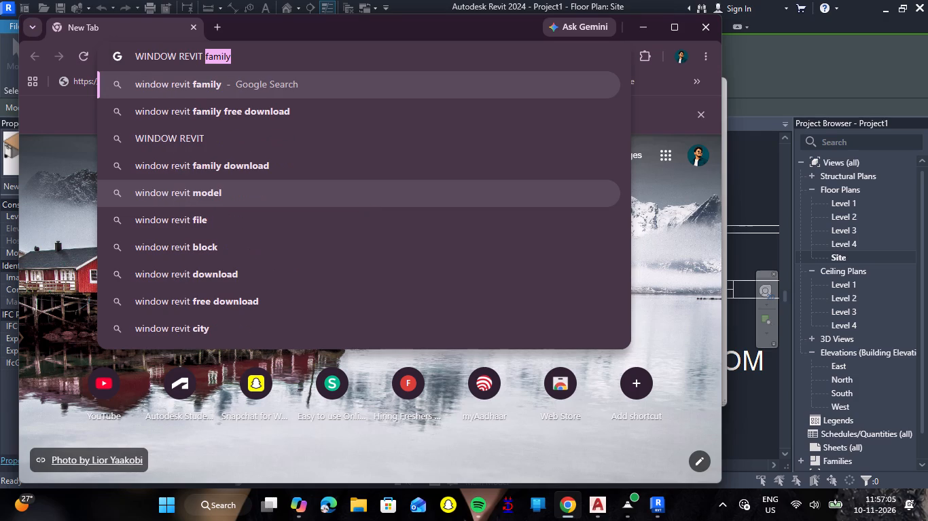
key(Down)
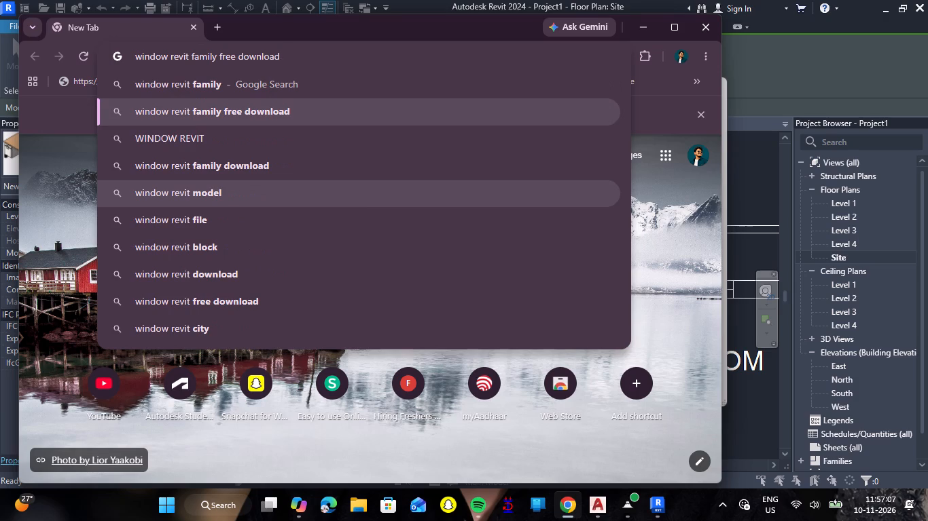
key(Return)
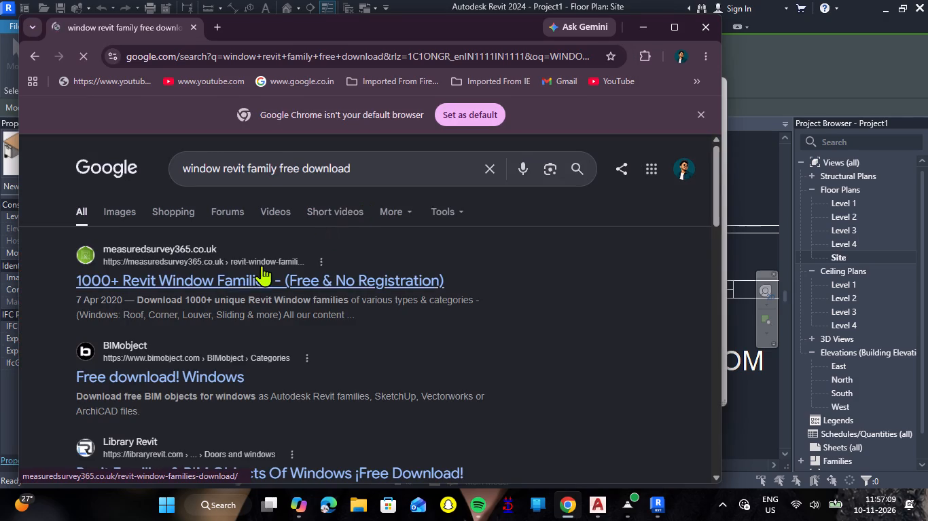
click(238, 284)
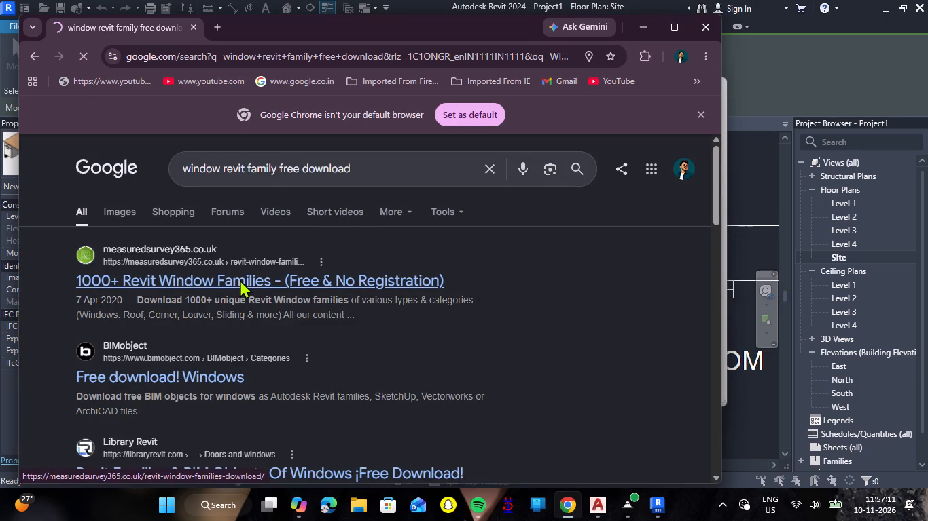
Browse the catalogue of Revit window families, from the introduction and arched windows down to the "Why Revit?" section.
scroll(283, 285, down, 5)
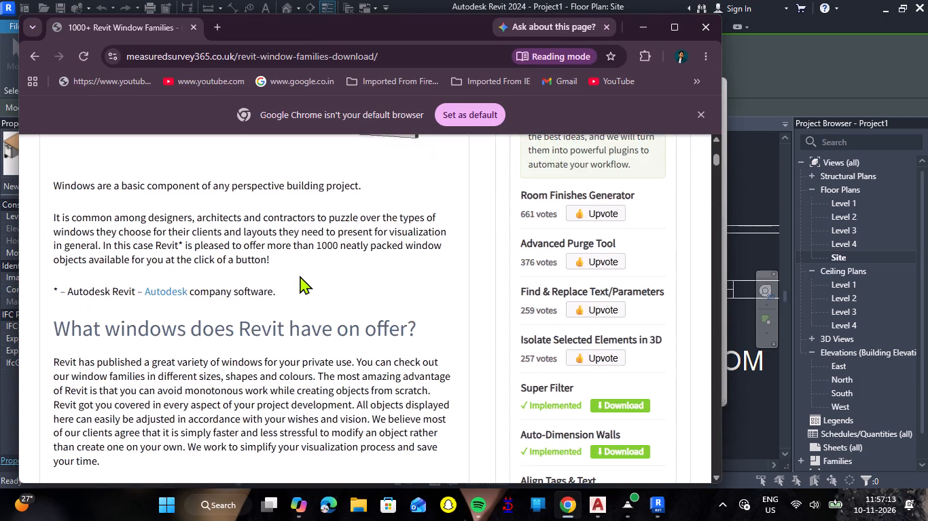
scroll(300, 278, down, 1)
scroll(300, 279, up, 4)
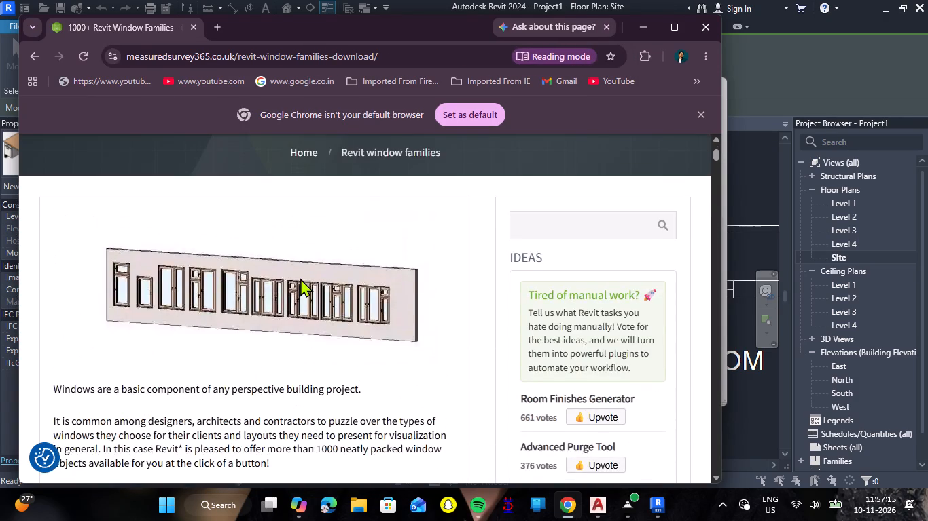
scroll(300, 278, down, 6)
scroll(2, 0, down, 7)
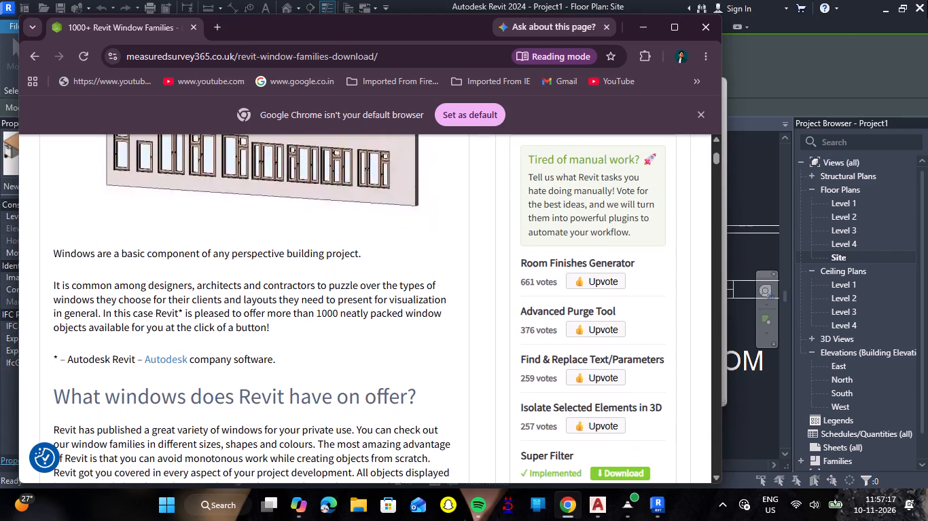
scroll(927, 0, down, 2)
scroll(365, 248, down, 10)
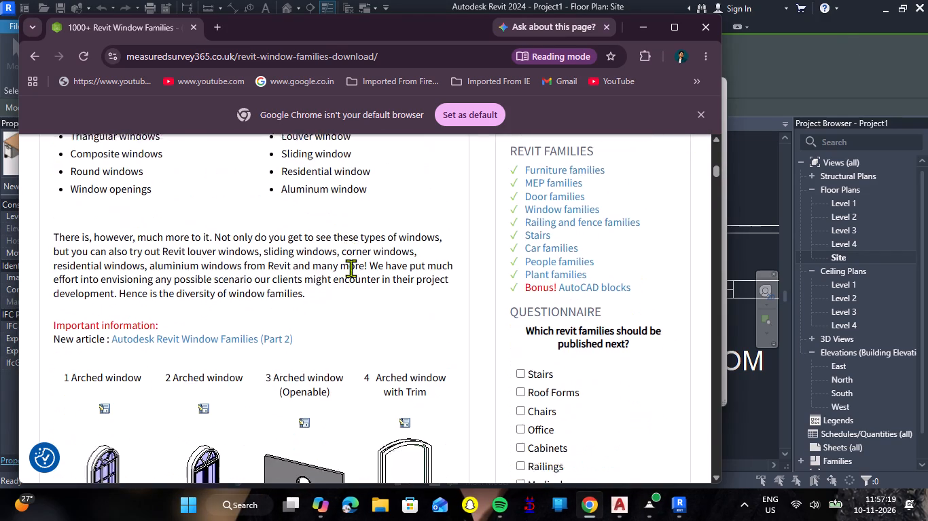
scroll(351, 268, down, 3)
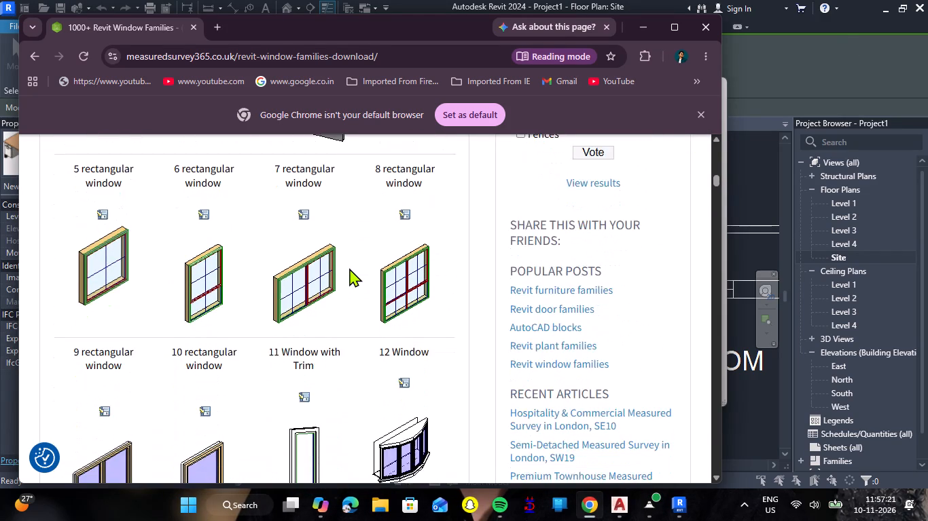
scroll(349, 268, down, 4)
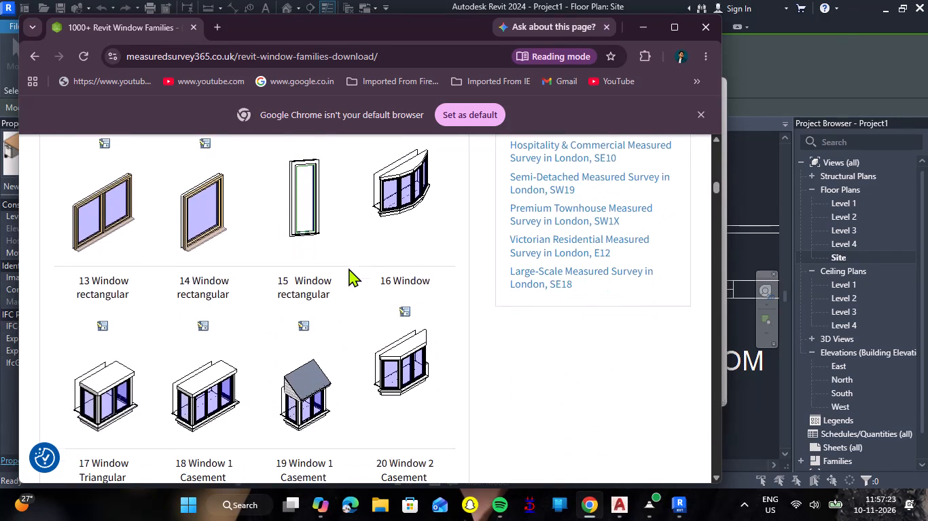
scroll(349, 268, down, 8)
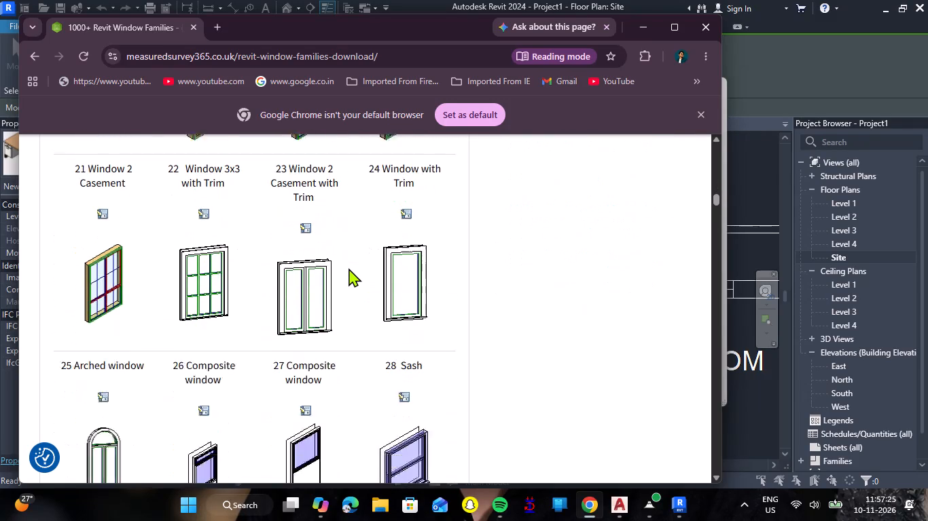
scroll(349, 268, down, 2)
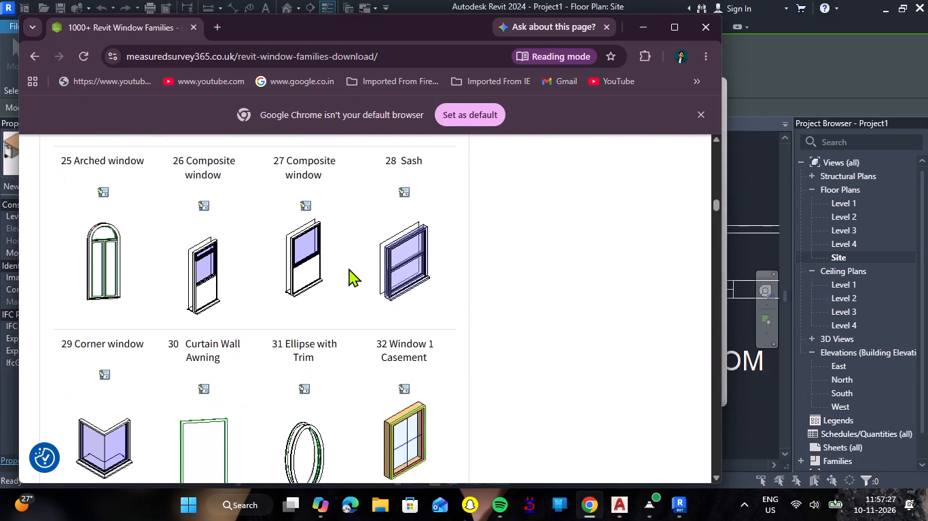
scroll(349, 268, down, 5)
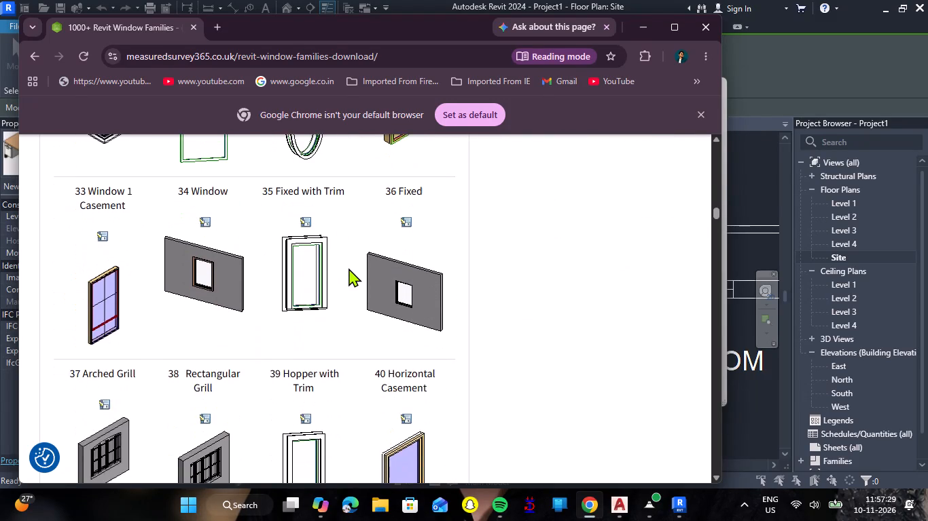
scroll(349, 268, up, 2)
scroll(349, 268, down, 6)
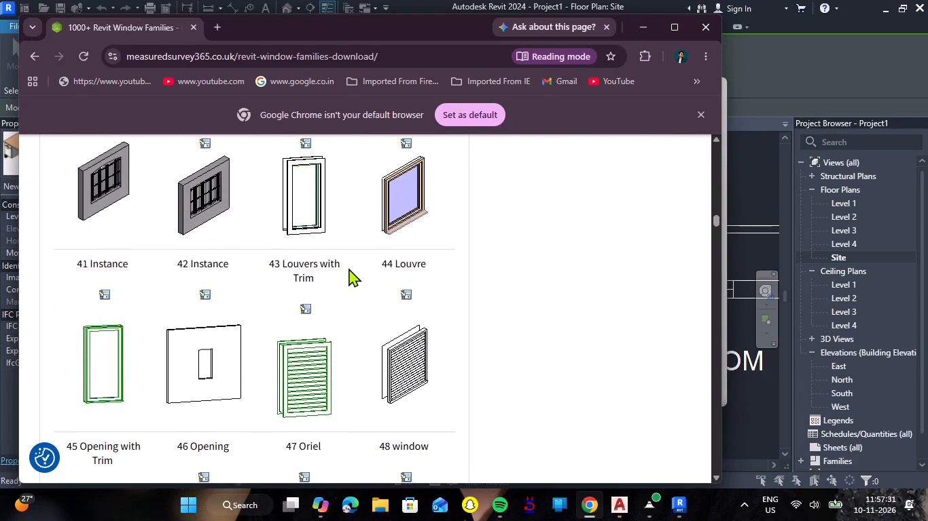
scroll(349, 268, down, 9)
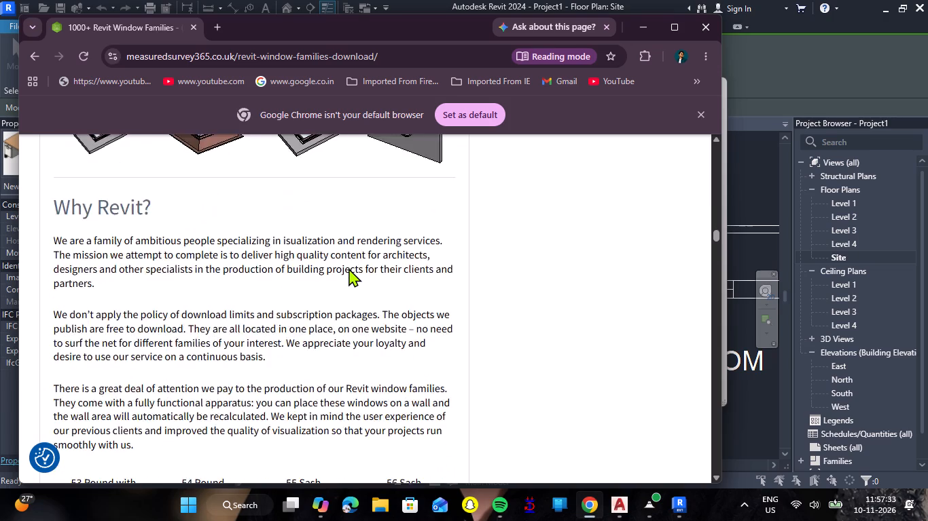
Download the two bay window families, number 13 Window rectangular and number 12 Window.
scroll(349, 268, up, 20)
scroll(349, 268, up, 8)
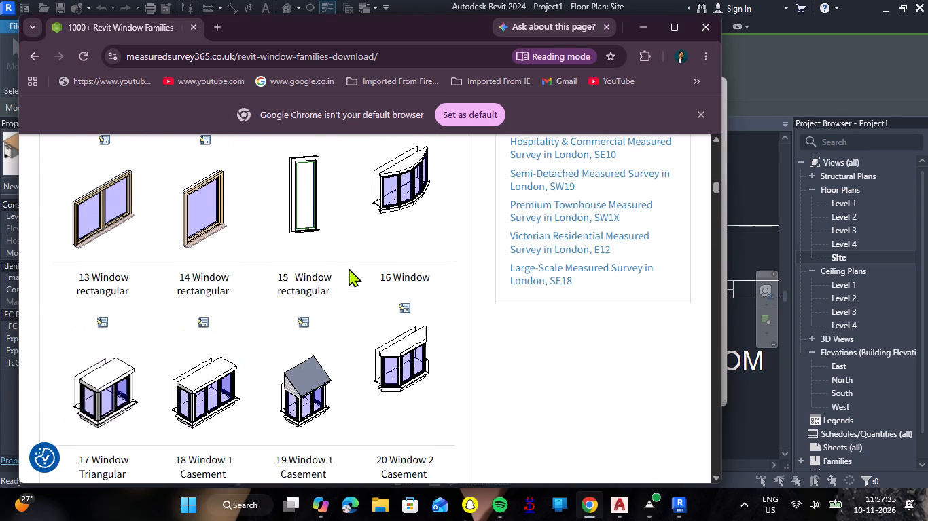
scroll(349, 268, up, 2)
scroll(110, 348, down, 2)
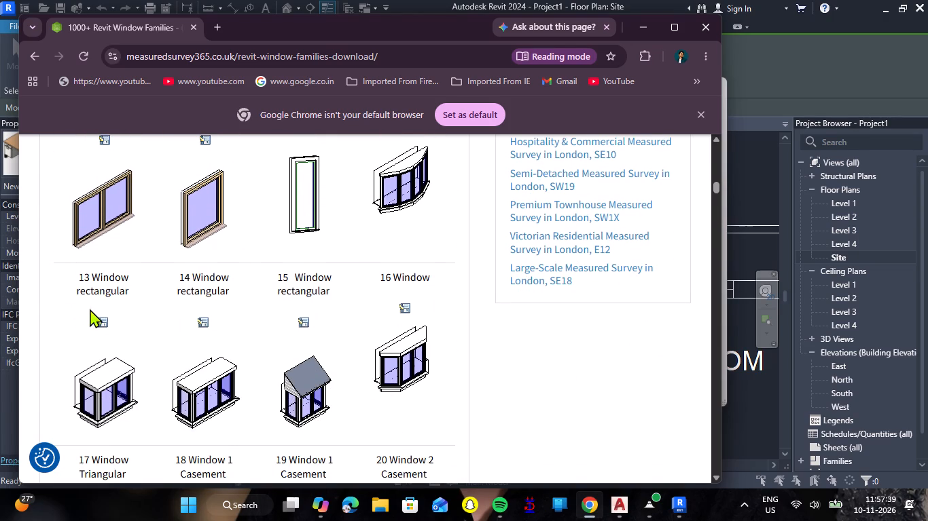
click(99, 317)
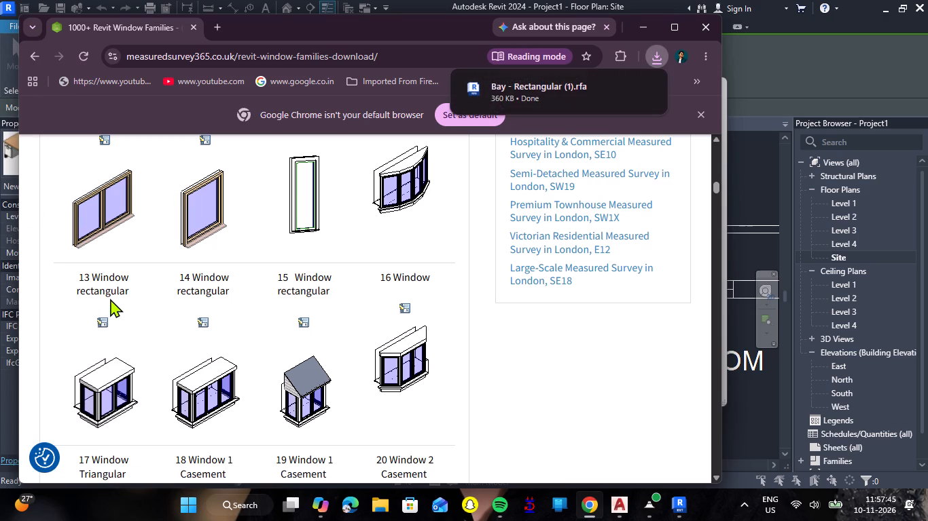
scroll(110, 298, up, 3)
scroll(110, 298, down, 1)
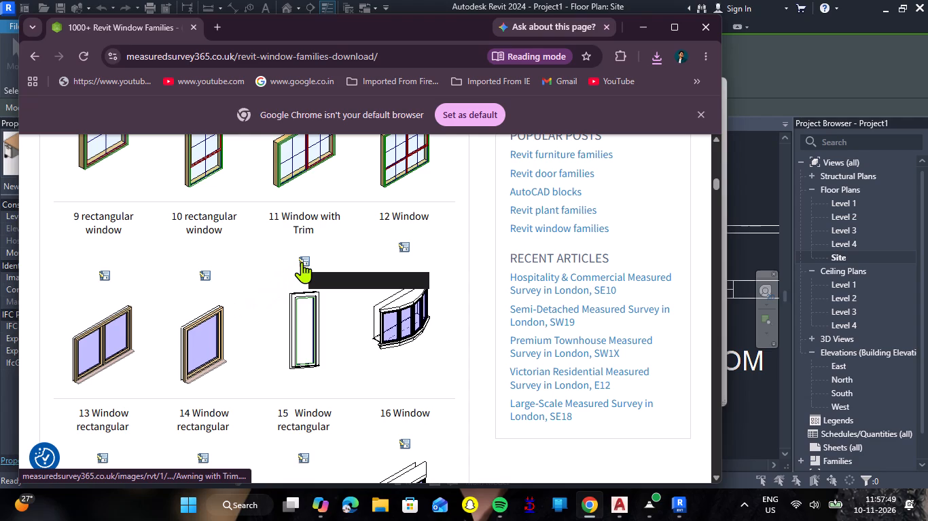
scroll(302, 262, up, 1)
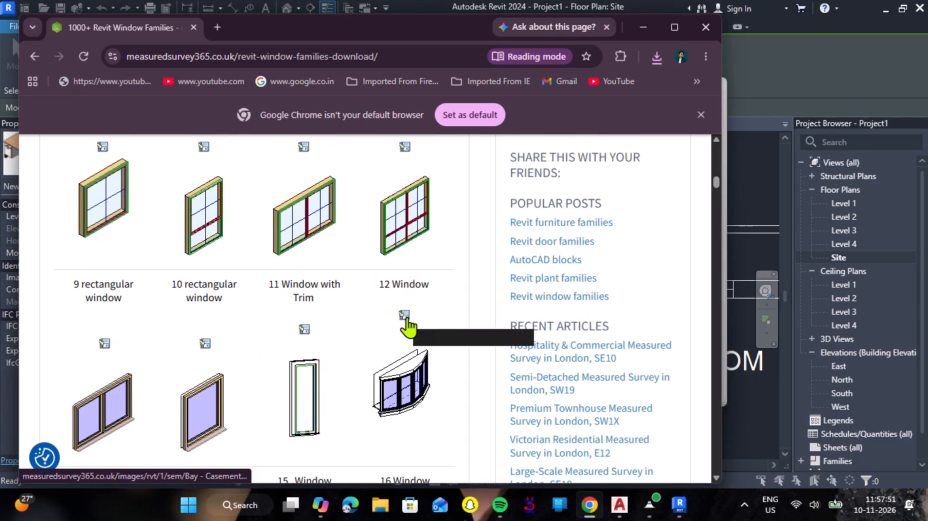
click(407, 316)
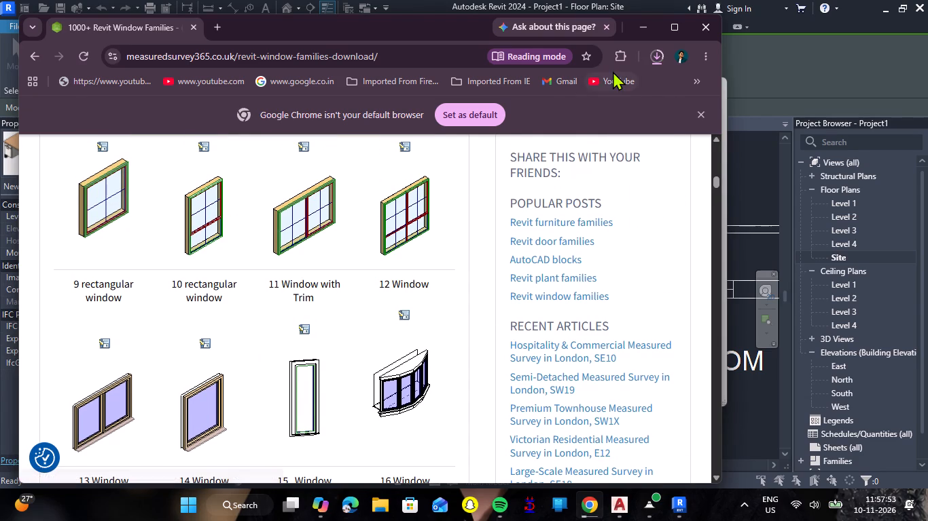
Check the downloaded bay window files in the Downloads folder, and return to the window families page.
click(660, 60)
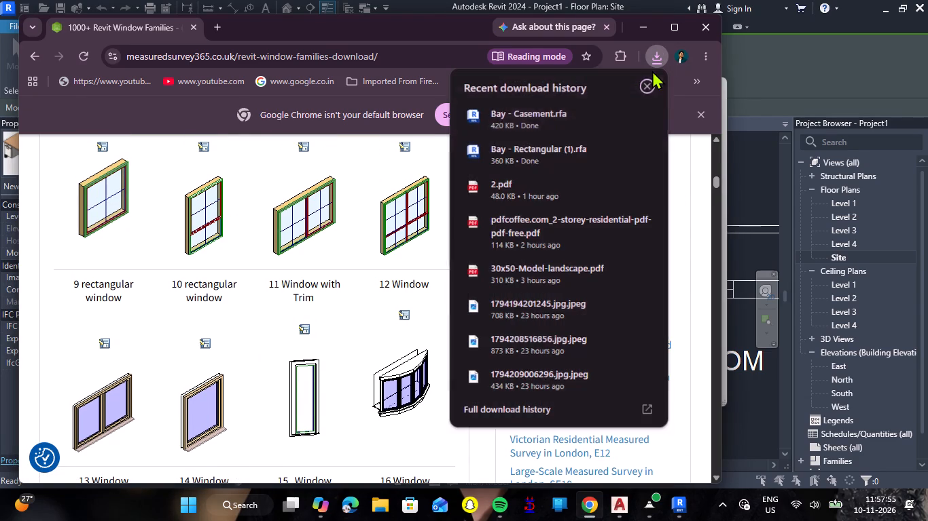
click(620, 121)
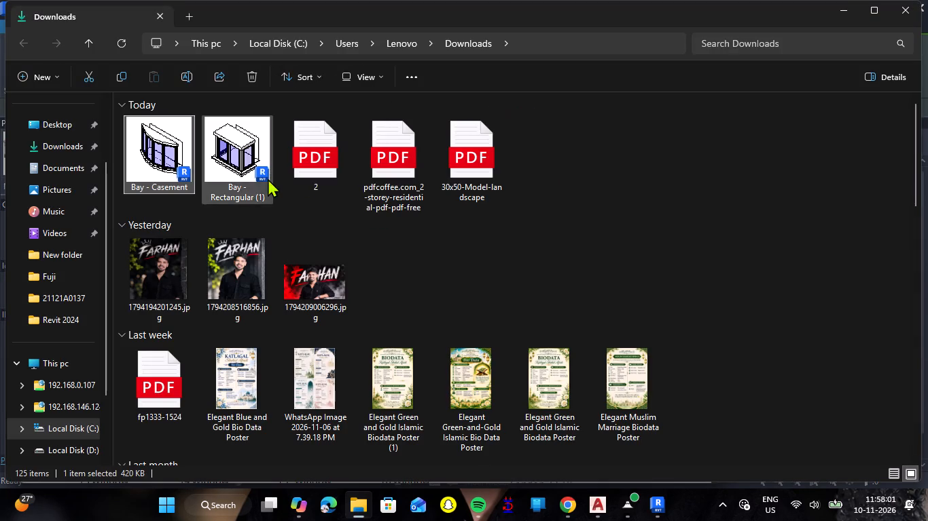
click(851, 7)
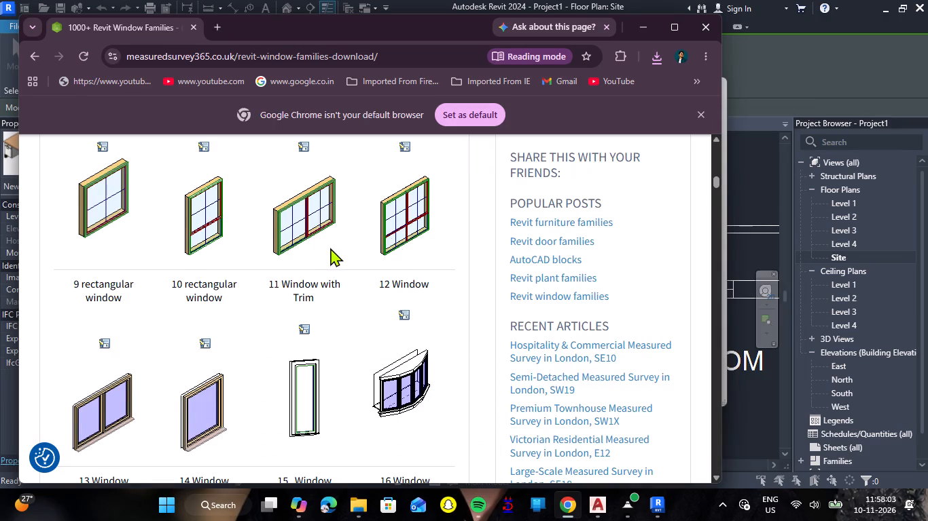
Download the rectangular window families numbered 5, 9 and 8.
scroll(330, 248, up, 1)
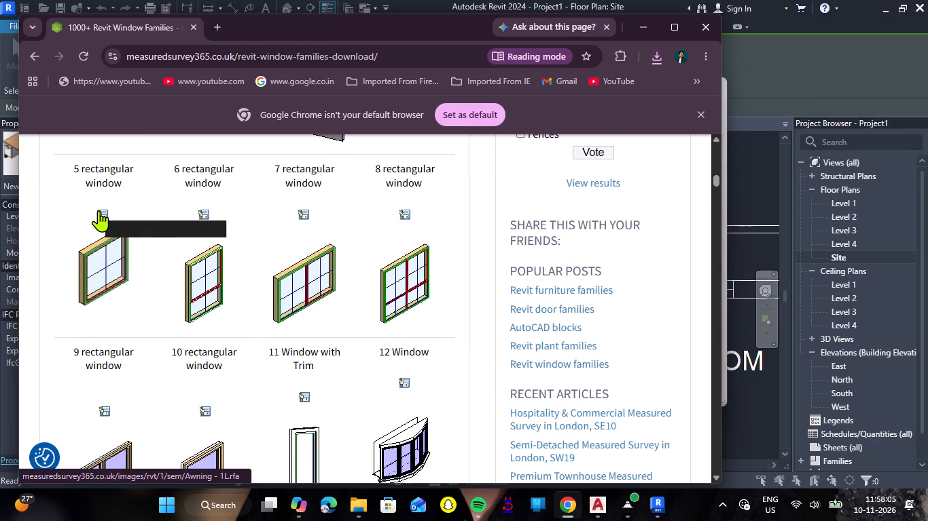
click(99, 210)
scroll(99, 210, down, 2)
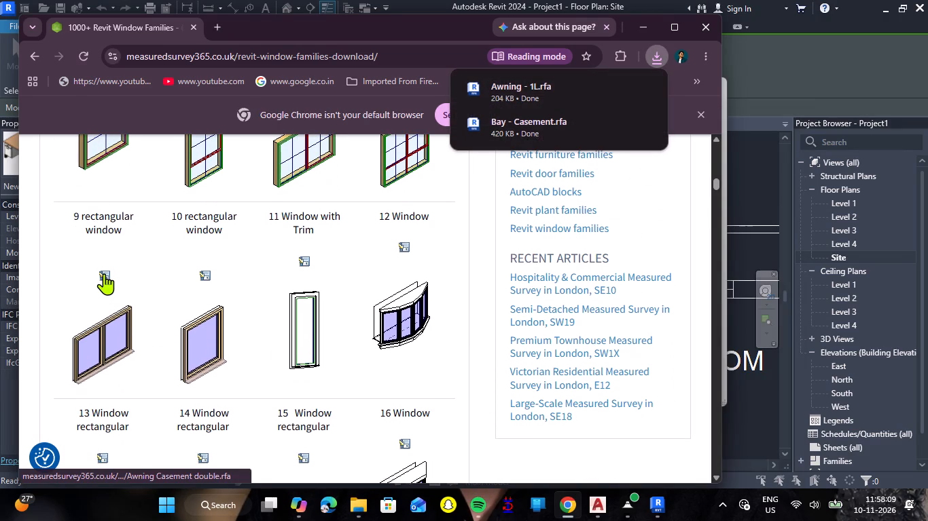
click(104, 273)
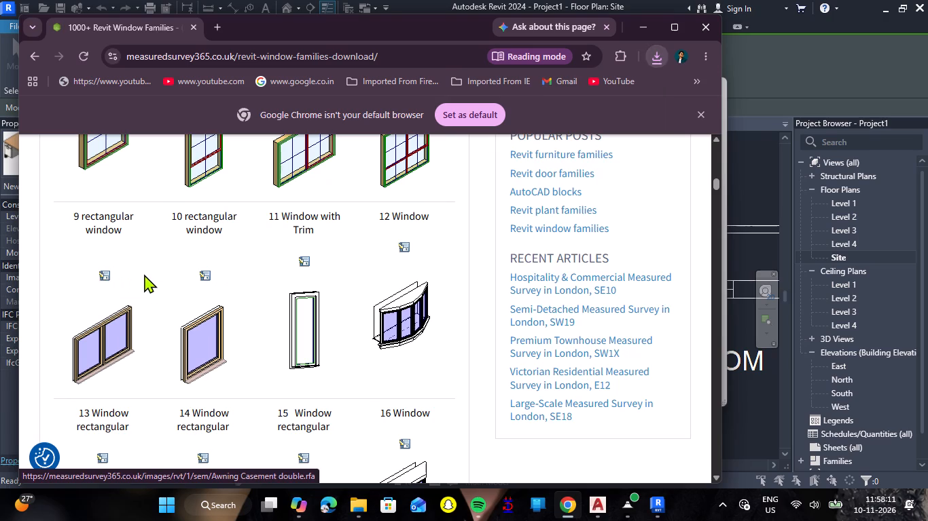
scroll(146, 274, up, 1)
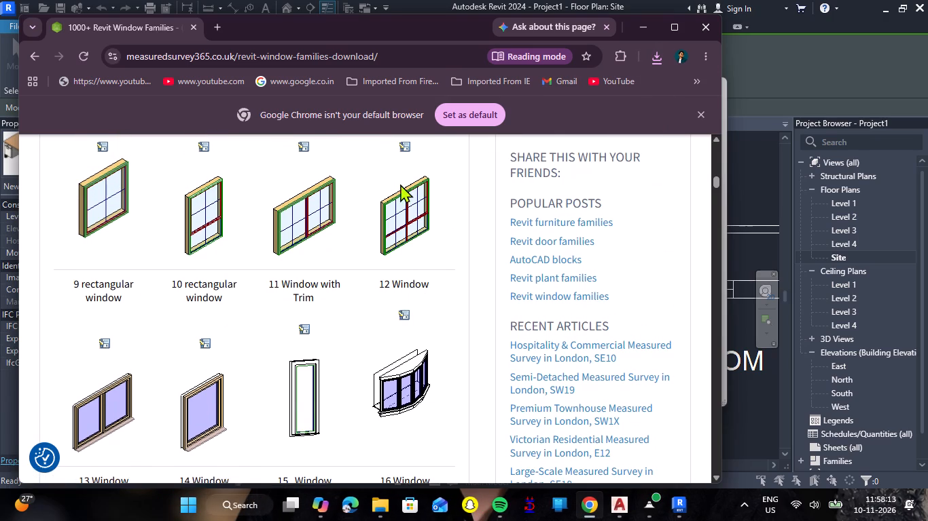
click(406, 146)
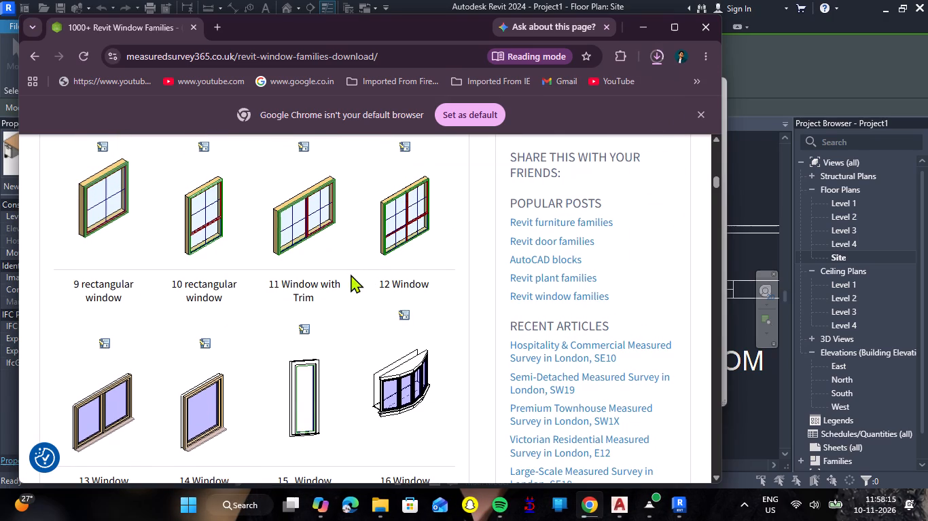
Browse the window families page again, from the introduction through the arched, rectangular, casement and composite windows.
scroll(228, 331, up, 4)
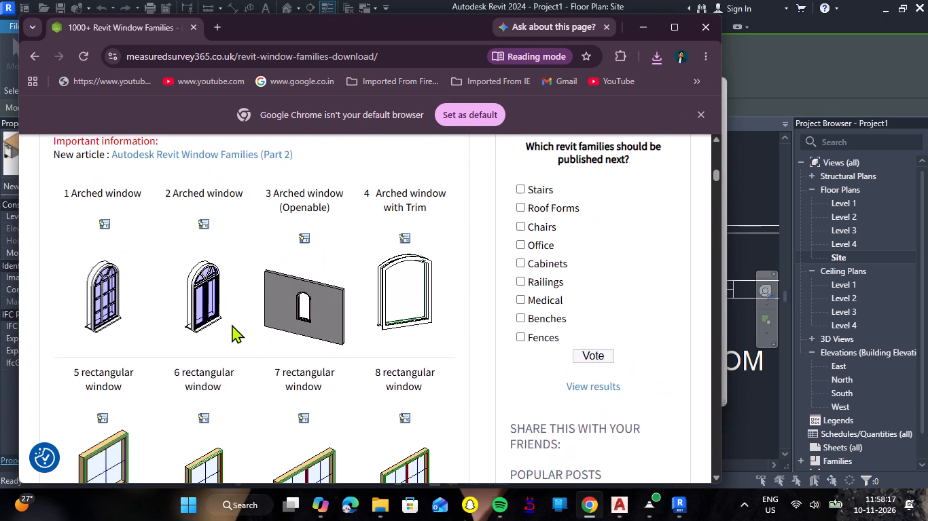
scroll(232, 324, up, 9)
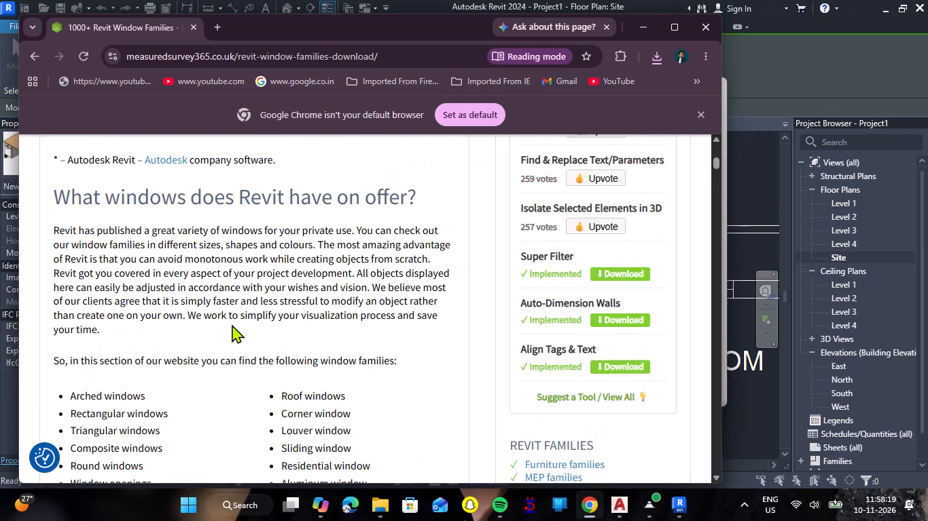
scroll(232, 324, up, 2)
click(291, 241)
scroll(308, 263, down, 5)
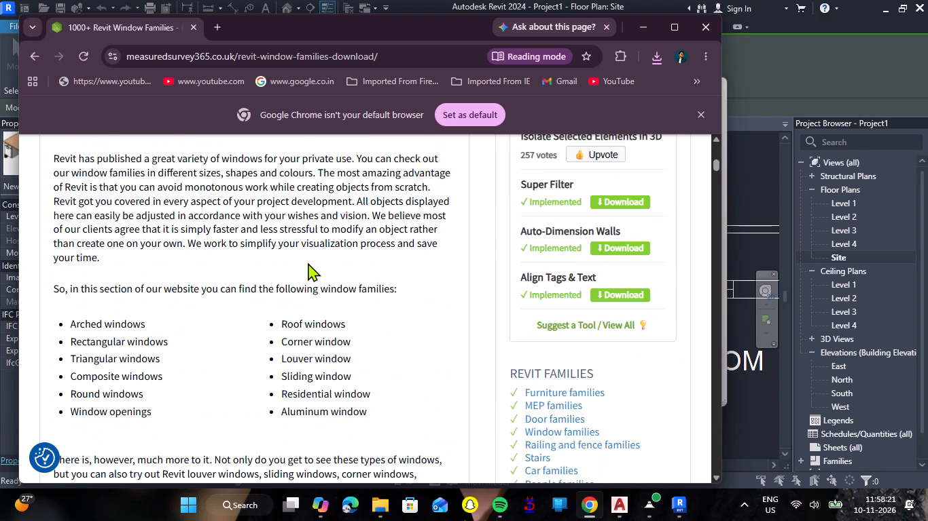
scroll(308, 263, down, 9)
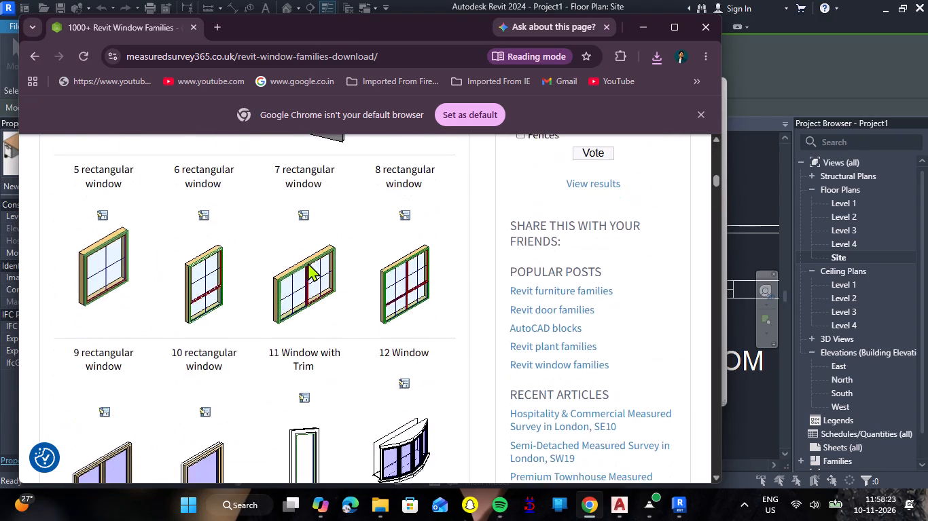
scroll(308, 263, down, 12)
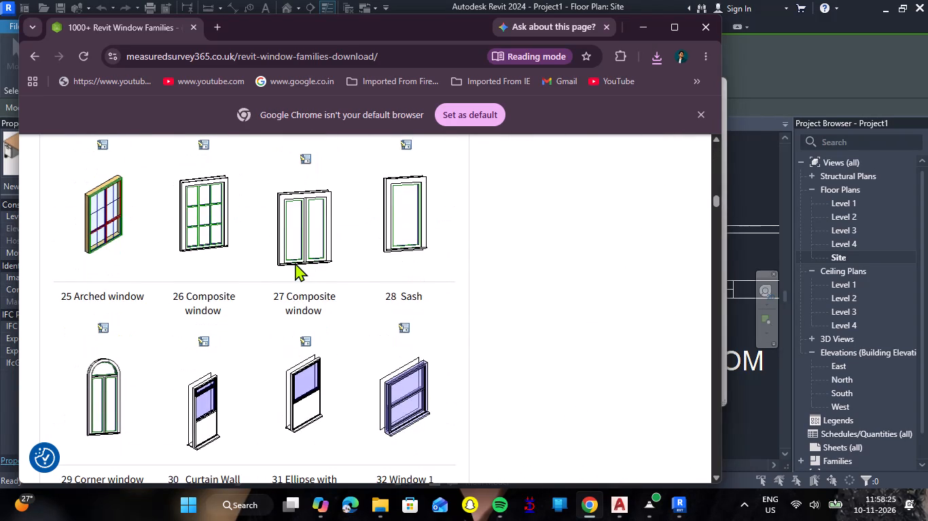
scroll(224, 248, up, 4)
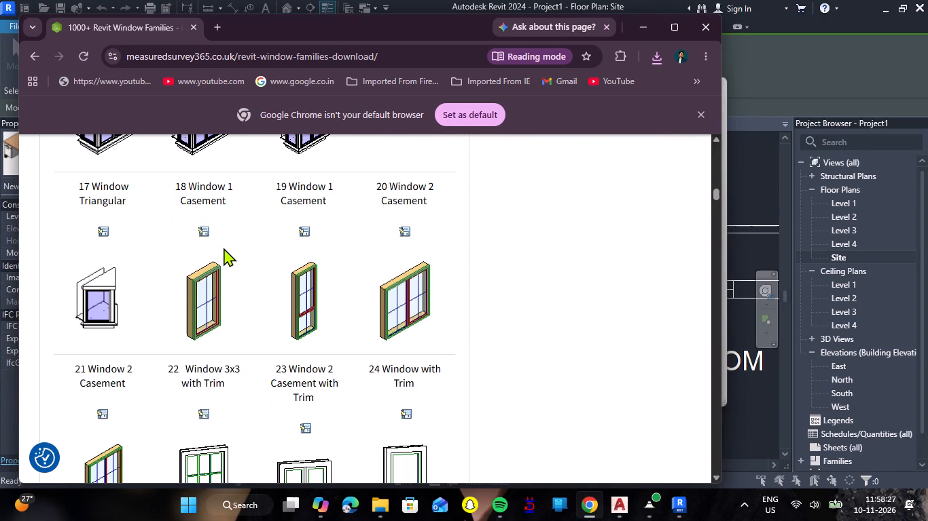
scroll(224, 248, up, 14)
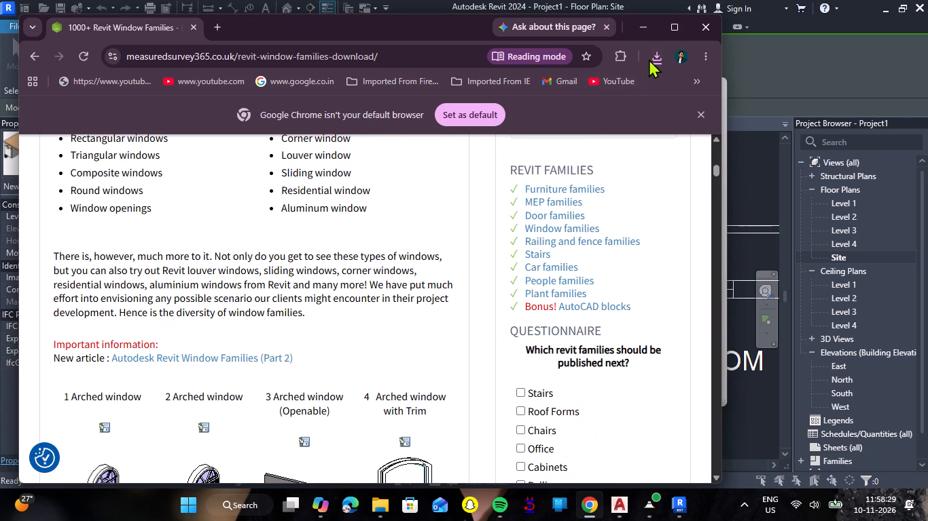
Move the downloaded Awning - 1L, Awning Casement double and Awning - 2LT files from Downloads into the desktop's Revit 2024 folder.
double_click(649, 59)
click(652, 64)
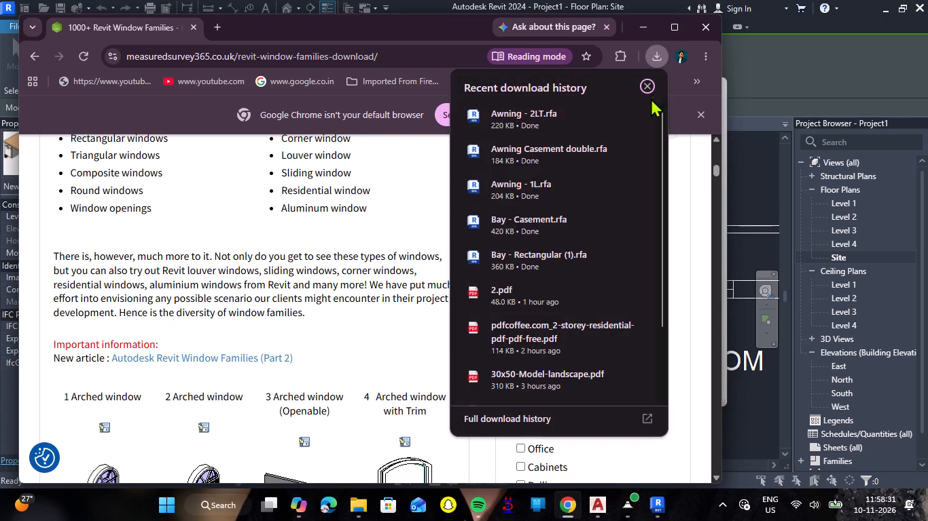
click(608, 119)
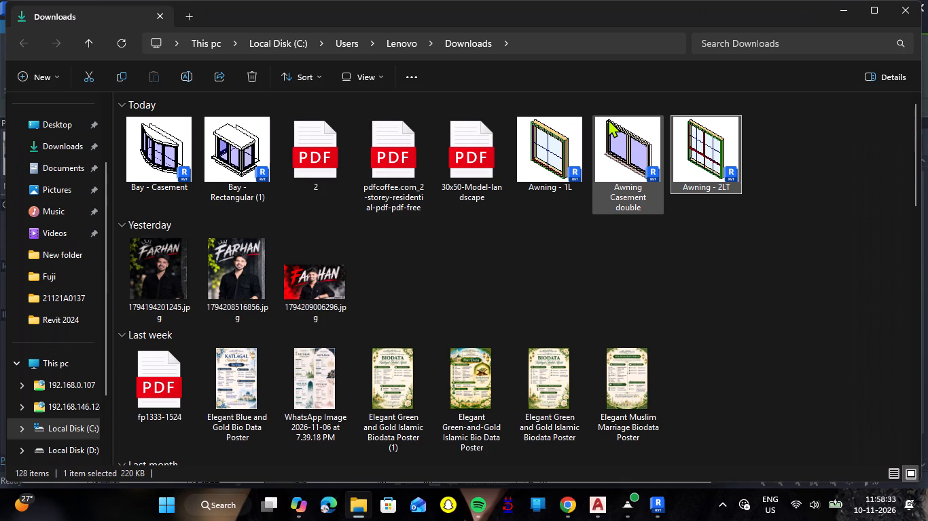
click(549, 176)
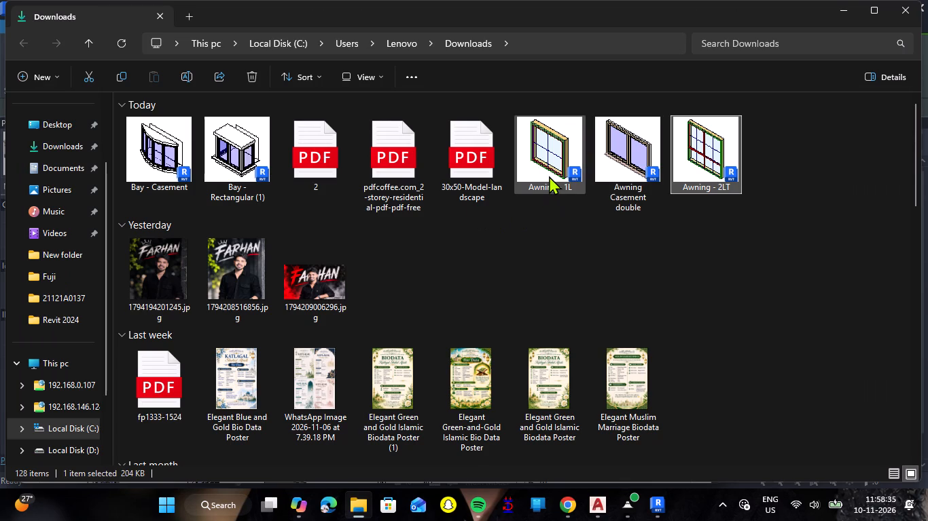
key(shift+Right)
key(shift+Right)
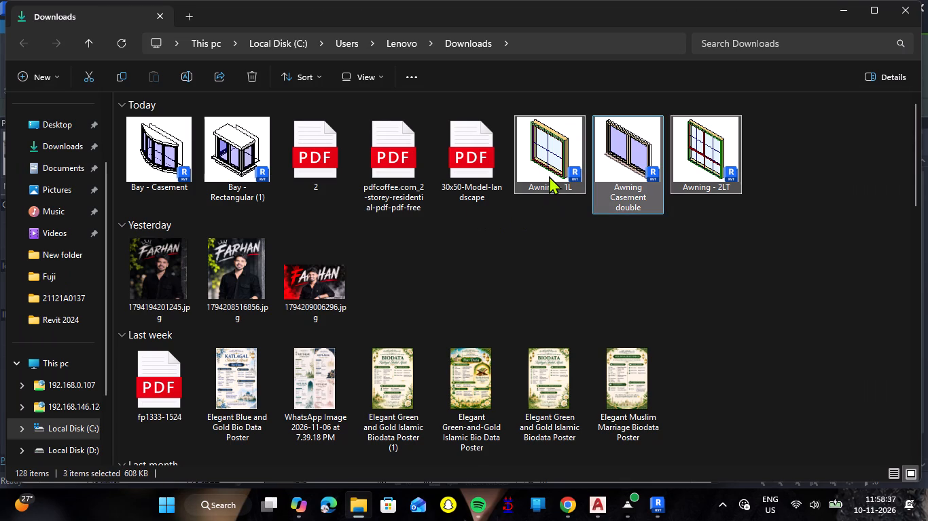
key(shift+Right)
key(shift+Left)
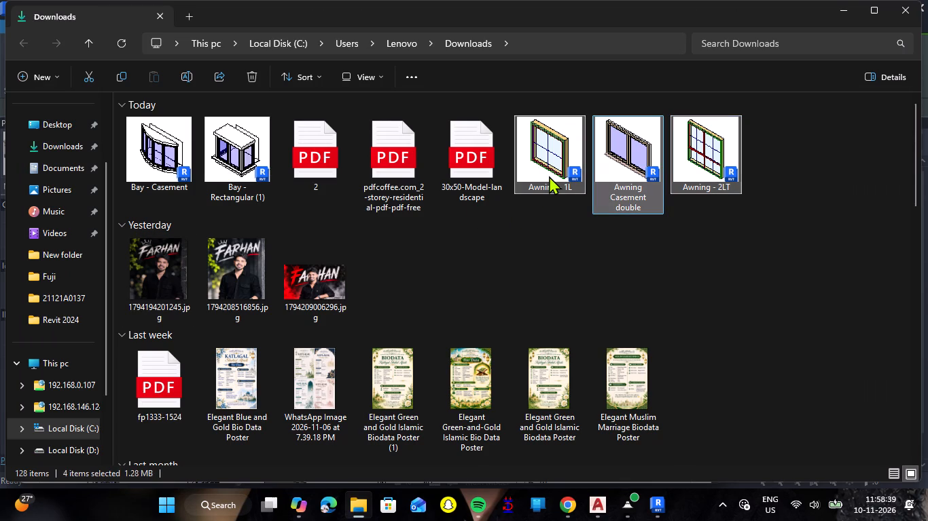
click(82, 74)
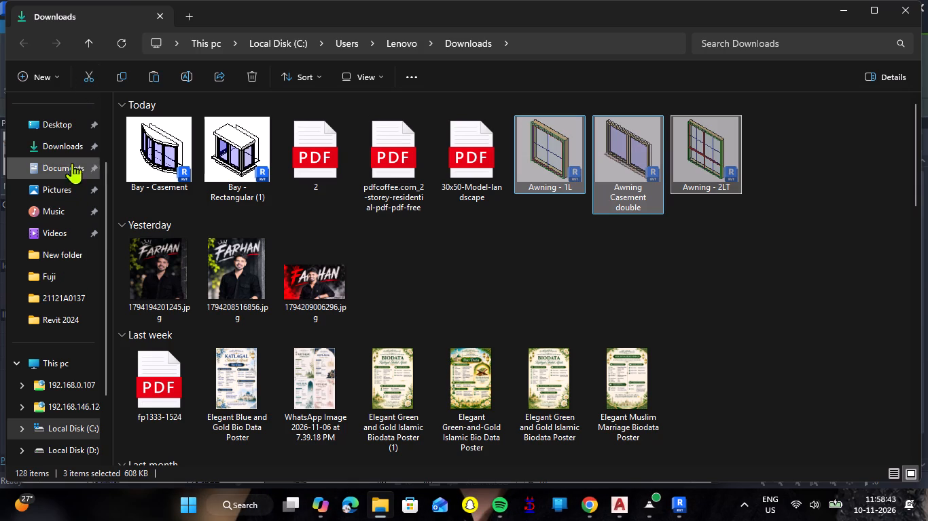
click(71, 130)
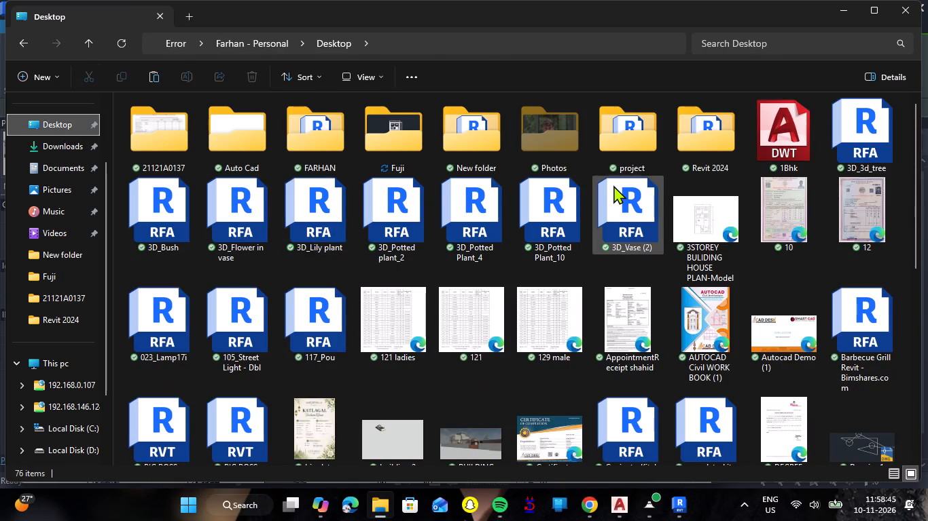
double_click(703, 163)
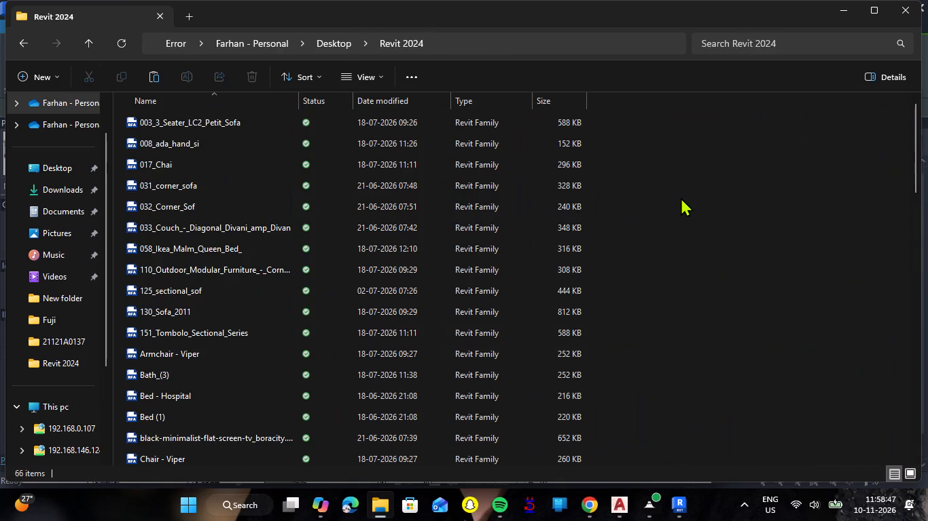
click(159, 67)
click(845, 12)
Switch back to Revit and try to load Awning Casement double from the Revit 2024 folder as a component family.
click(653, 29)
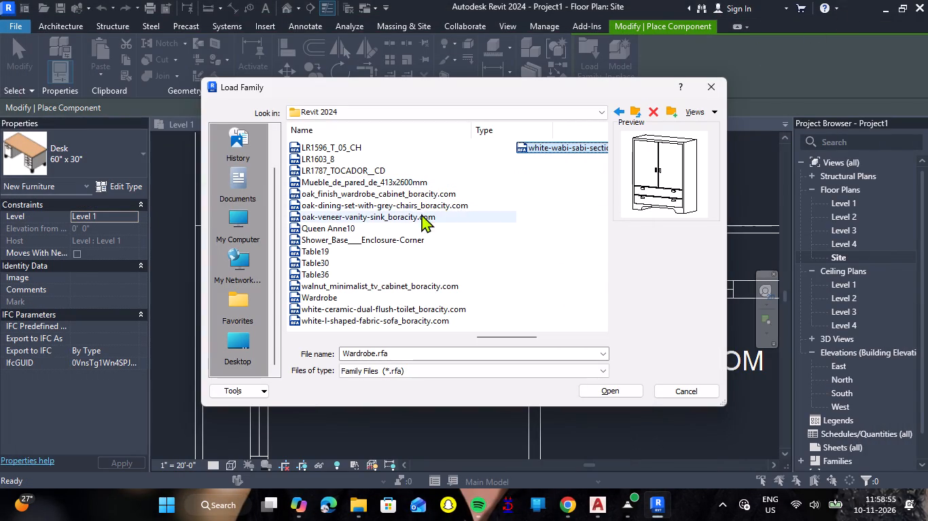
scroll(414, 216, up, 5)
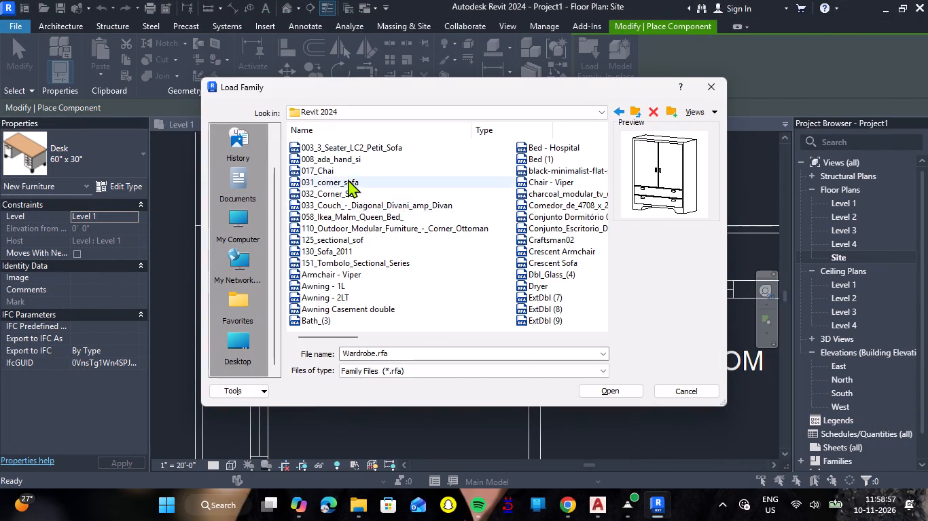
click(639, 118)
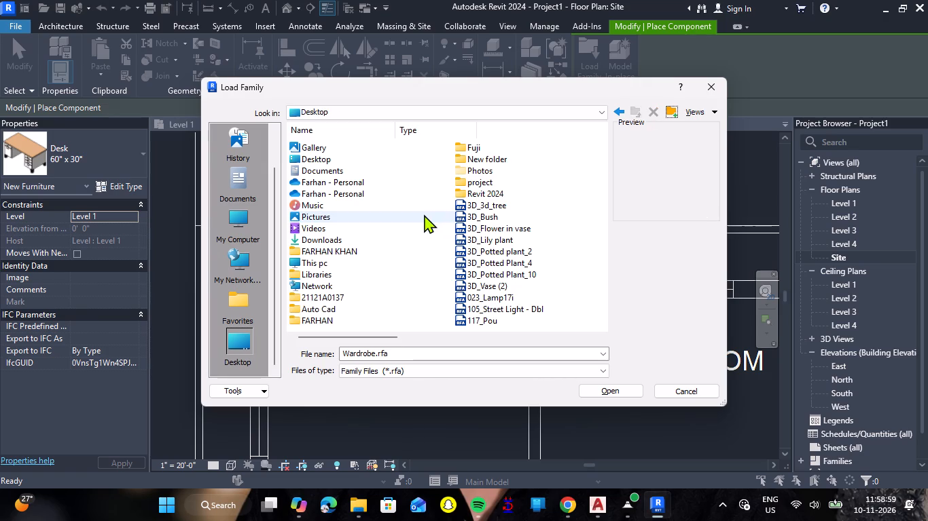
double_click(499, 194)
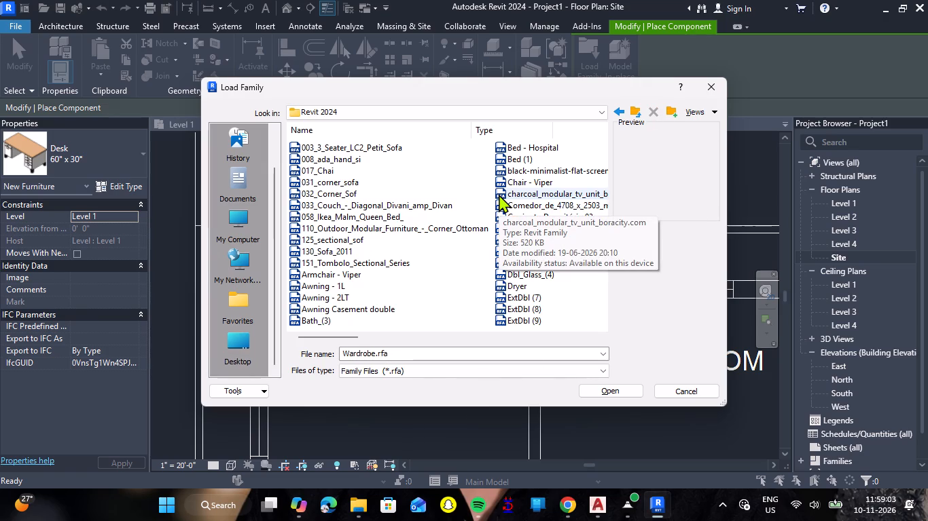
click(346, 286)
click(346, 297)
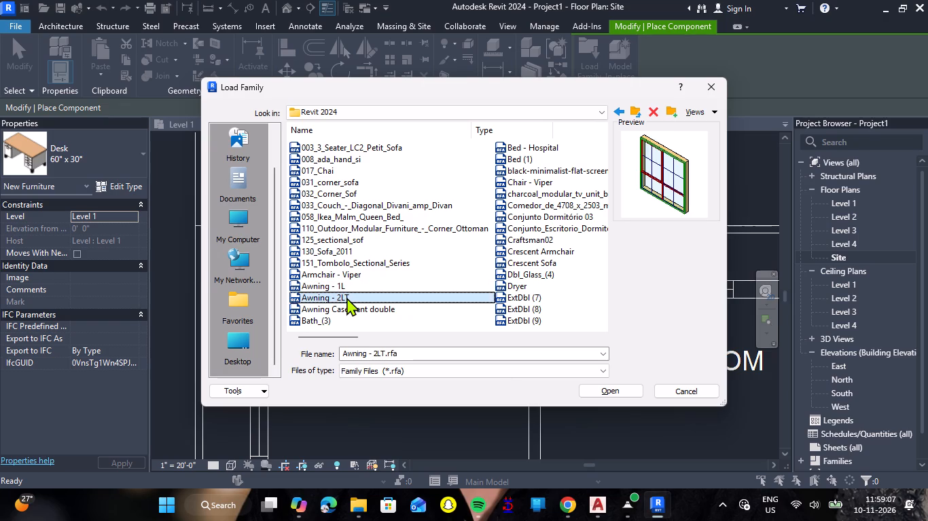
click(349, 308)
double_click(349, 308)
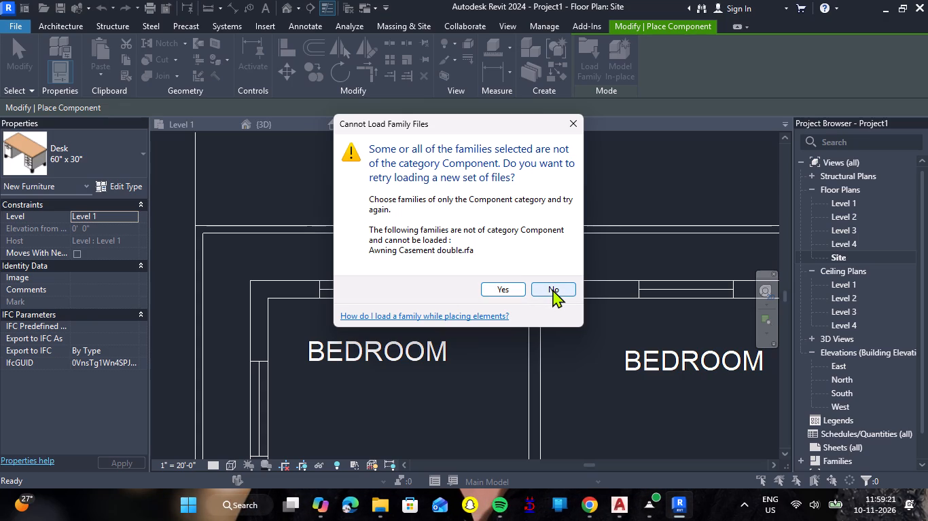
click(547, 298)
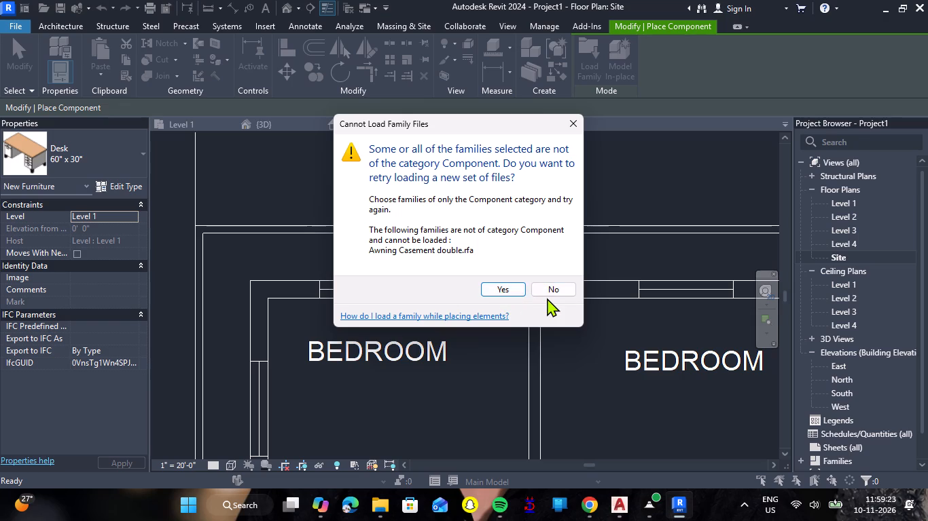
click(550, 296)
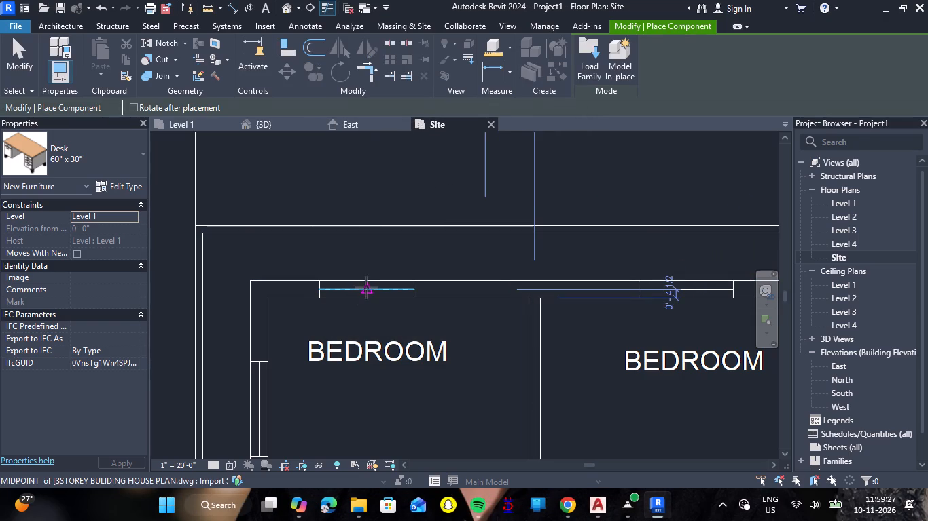
Look through the available component types for the awning window families.
click(144, 158)
scroll(73, 269, up, 1)
scroll(77, 261, down, 2)
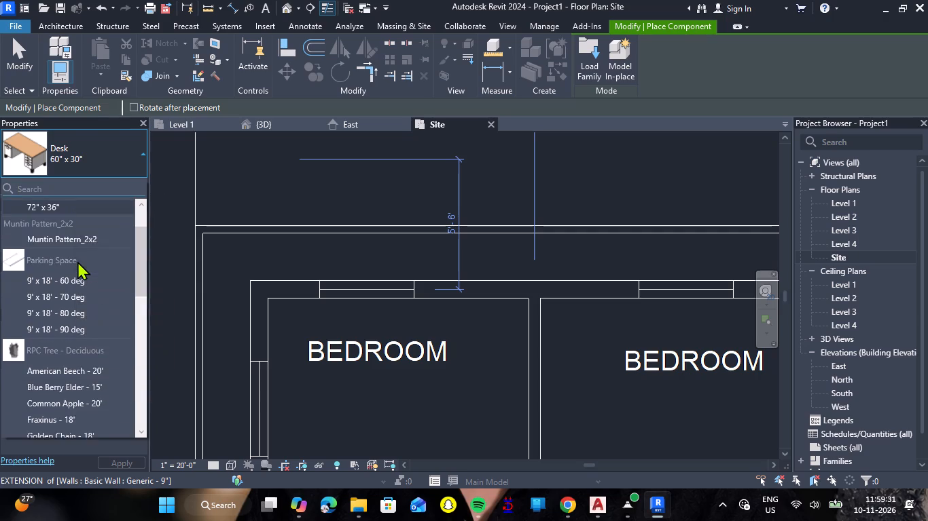
scroll(77, 261, down, 7)
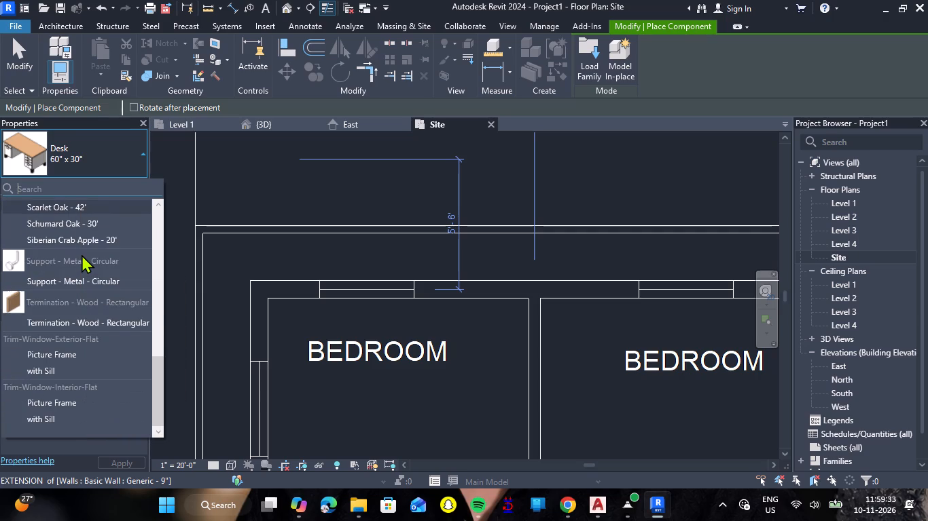
scroll(82, 254, down, 3)
scroll(73, 279, up, 5)
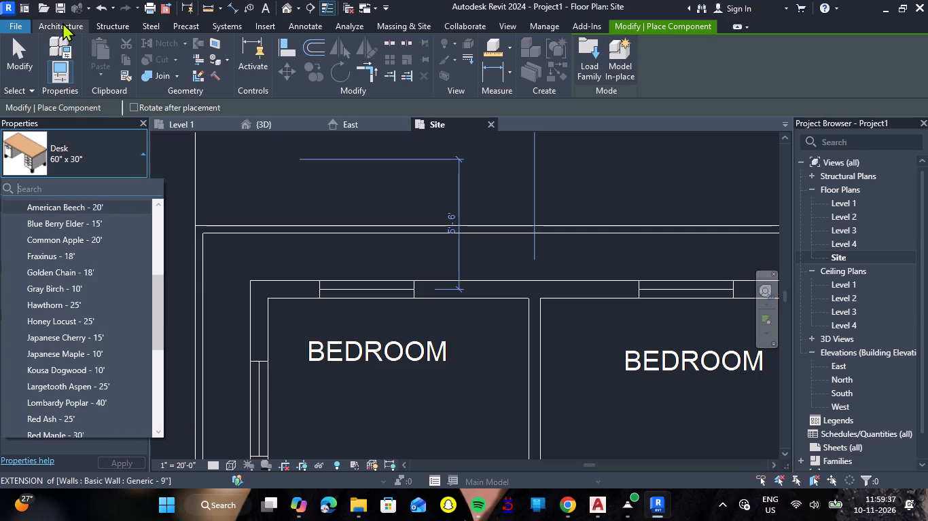
Open the Component tool's choices for placing a component or modelling in place.
click(63, 22)
double_click(158, 75)
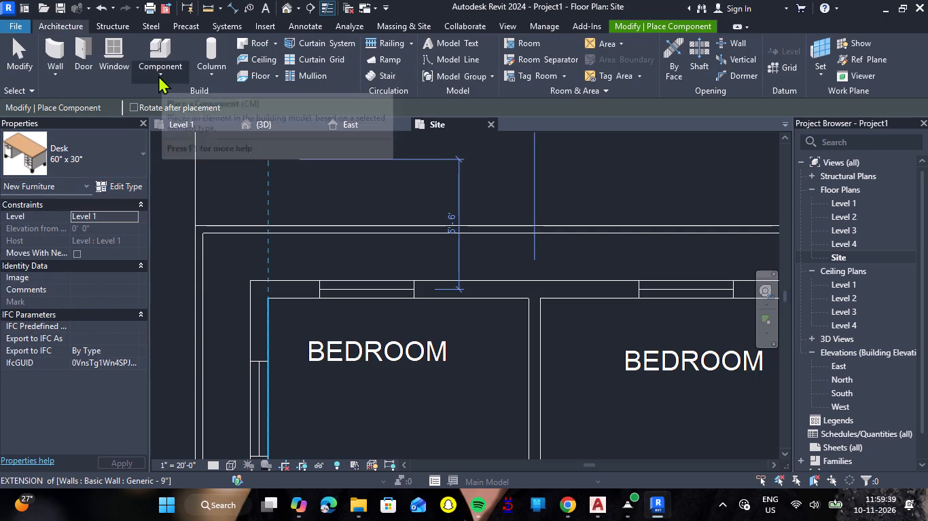
double_click(162, 74)
double_click(163, 78)
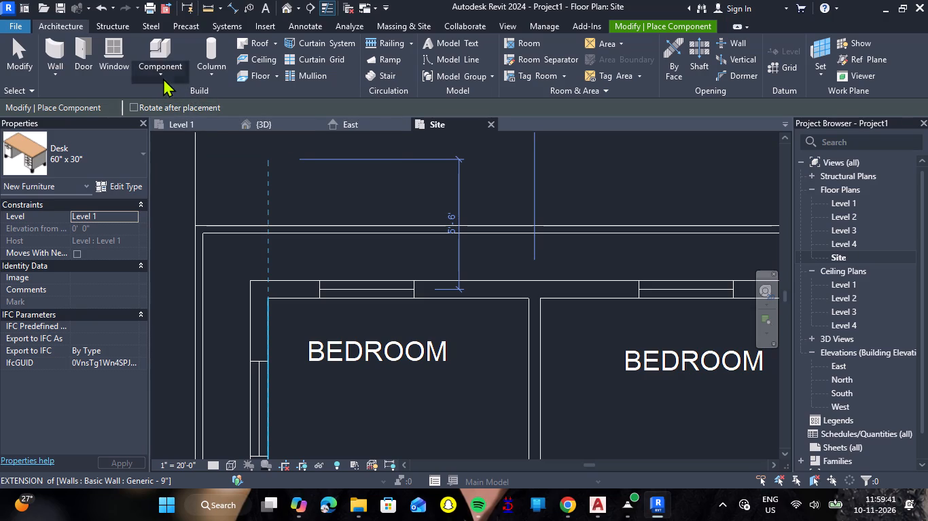
click(157, 41)
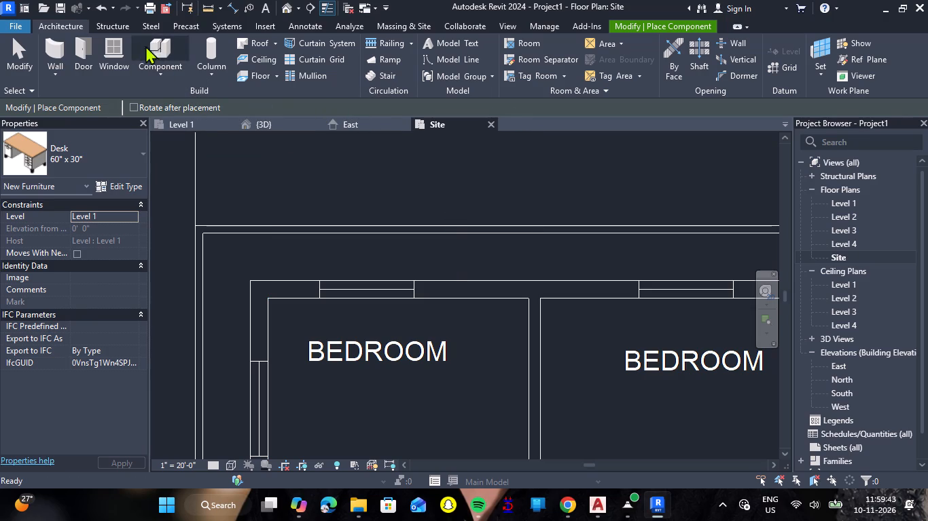
click(159, 69)
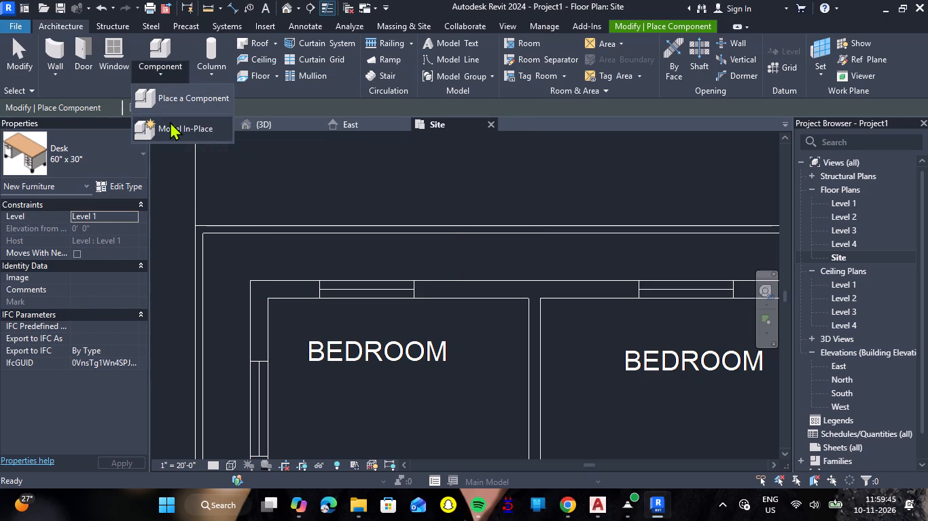
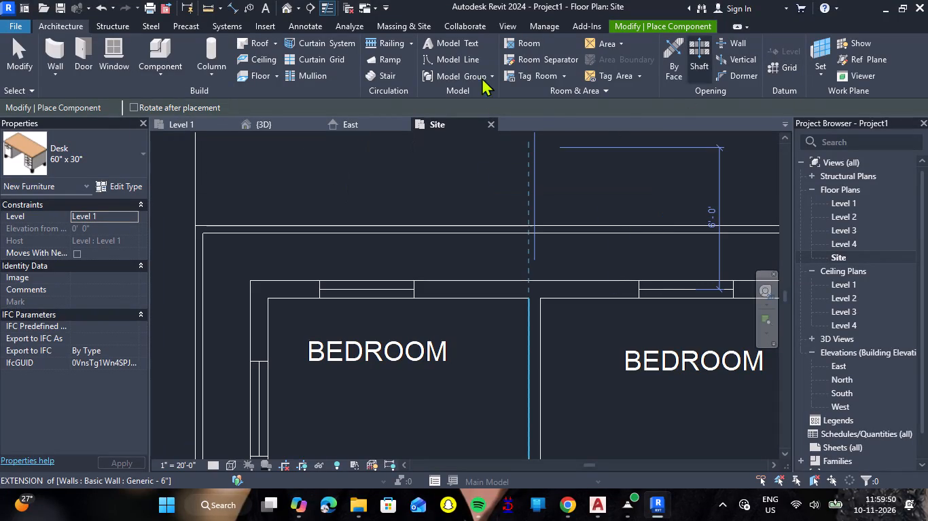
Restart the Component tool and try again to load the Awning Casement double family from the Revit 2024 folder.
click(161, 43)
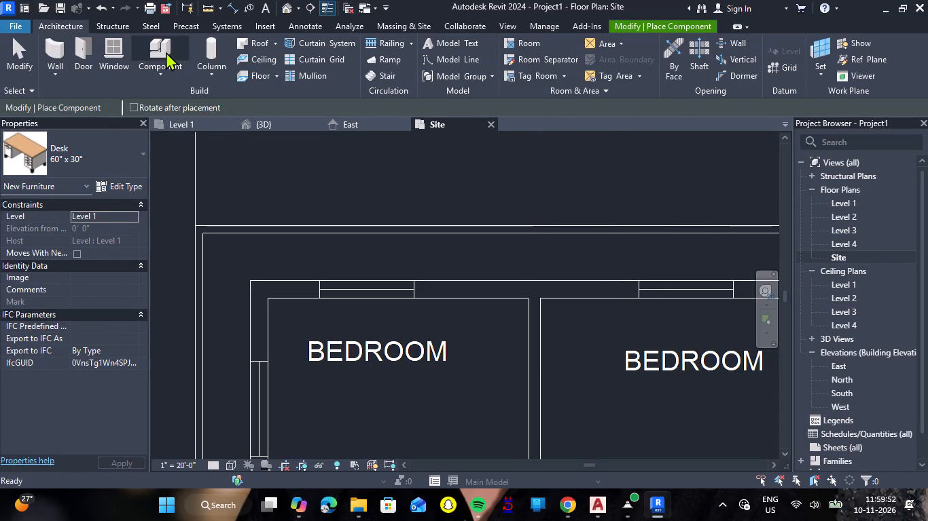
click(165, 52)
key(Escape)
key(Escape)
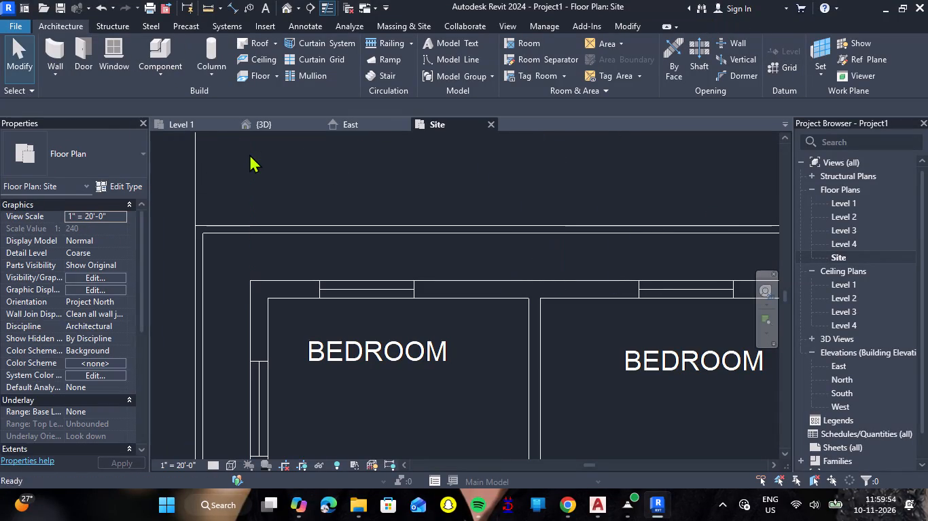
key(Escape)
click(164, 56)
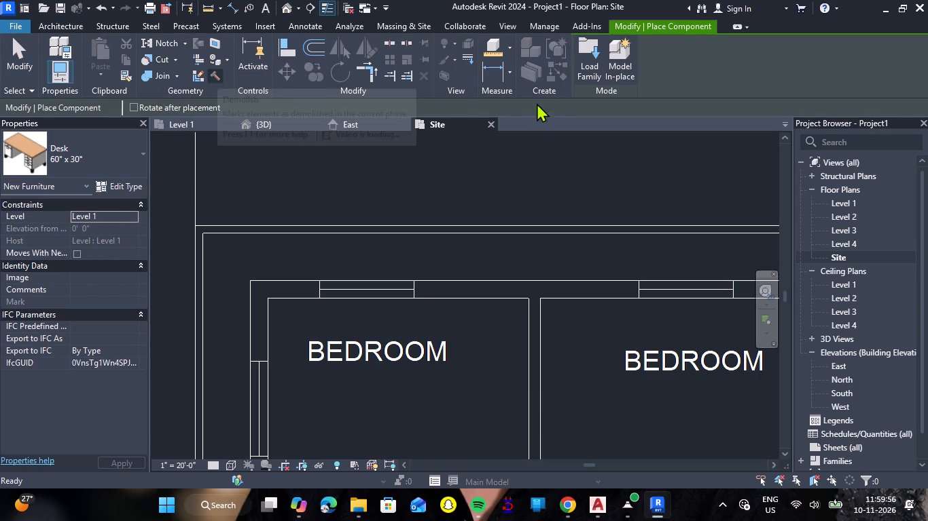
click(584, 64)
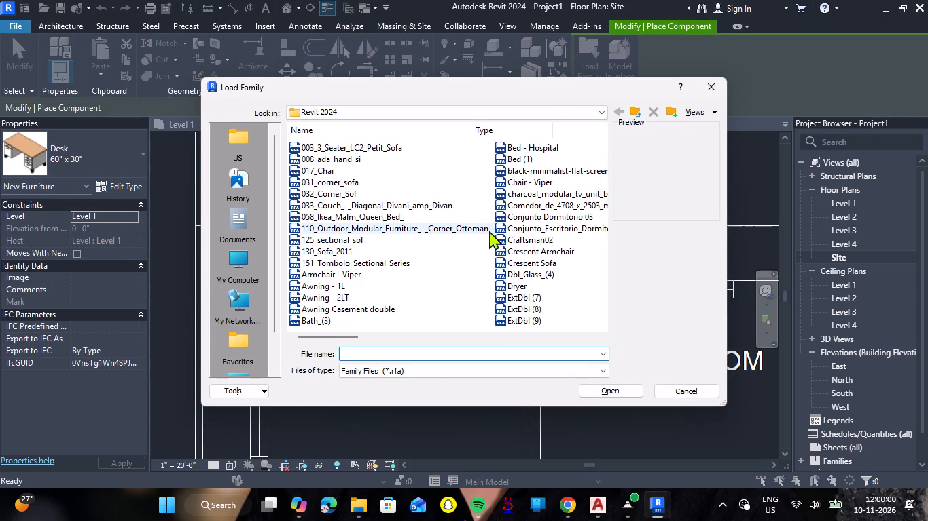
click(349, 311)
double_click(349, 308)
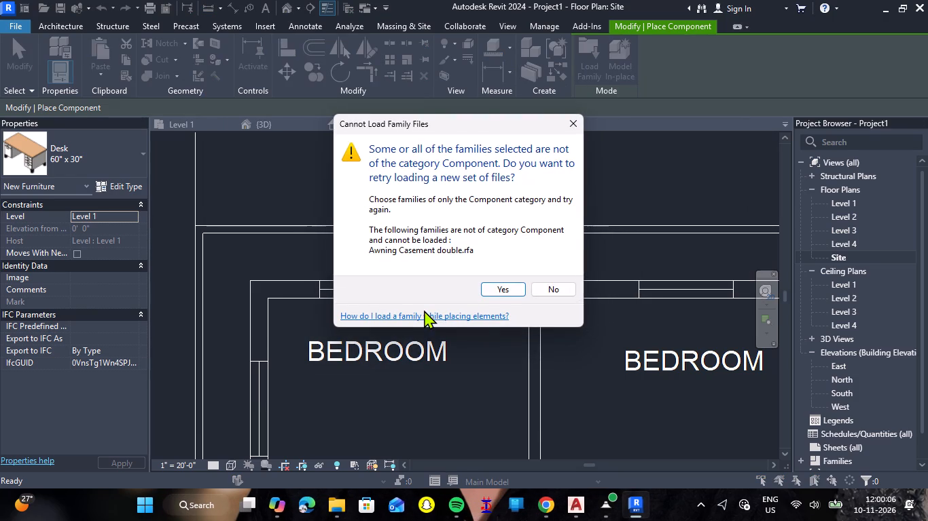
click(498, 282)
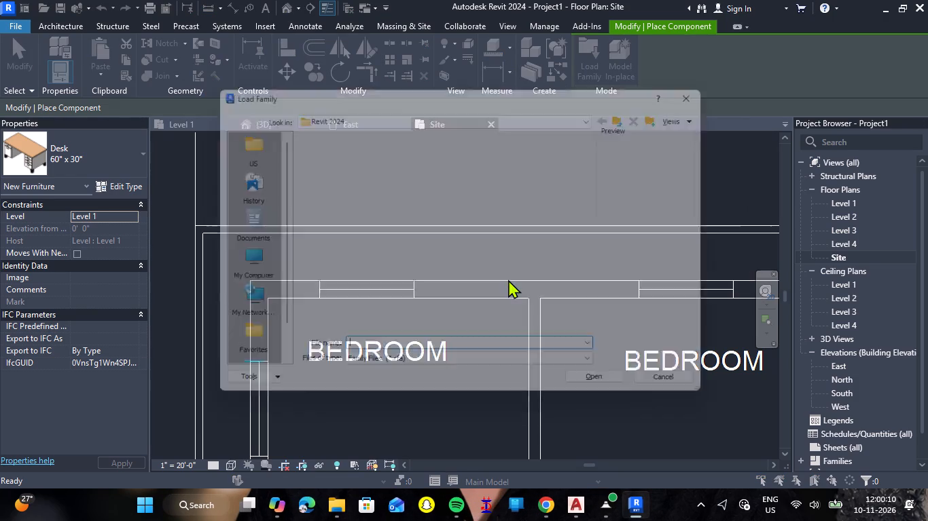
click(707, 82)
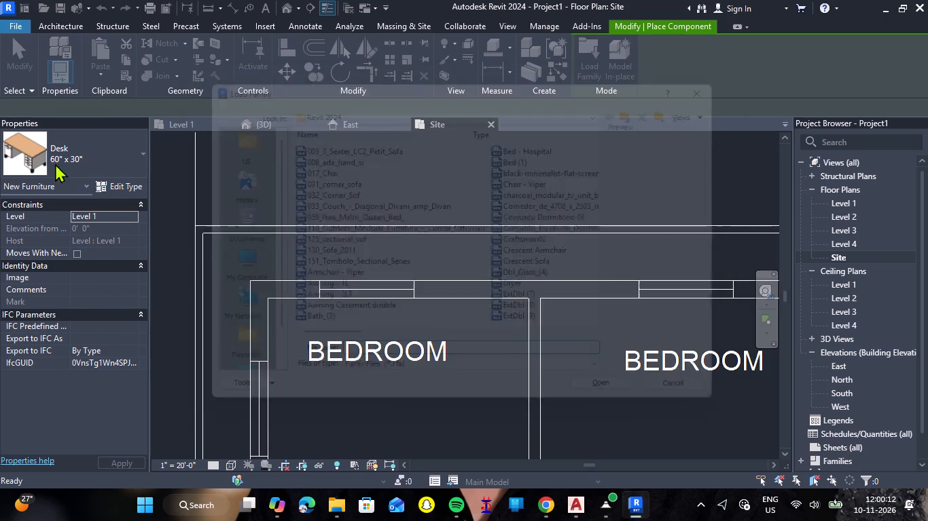
With the Window tool, duplicate the Window-Double-Hung 24" x 42" type under the name 4'.
click(48, 20)
click(101, 60)
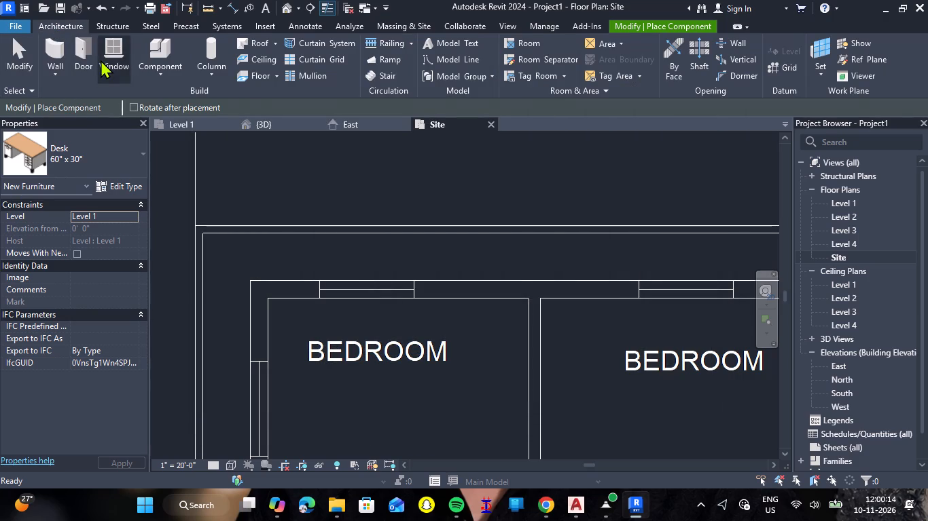
click(121, 184)
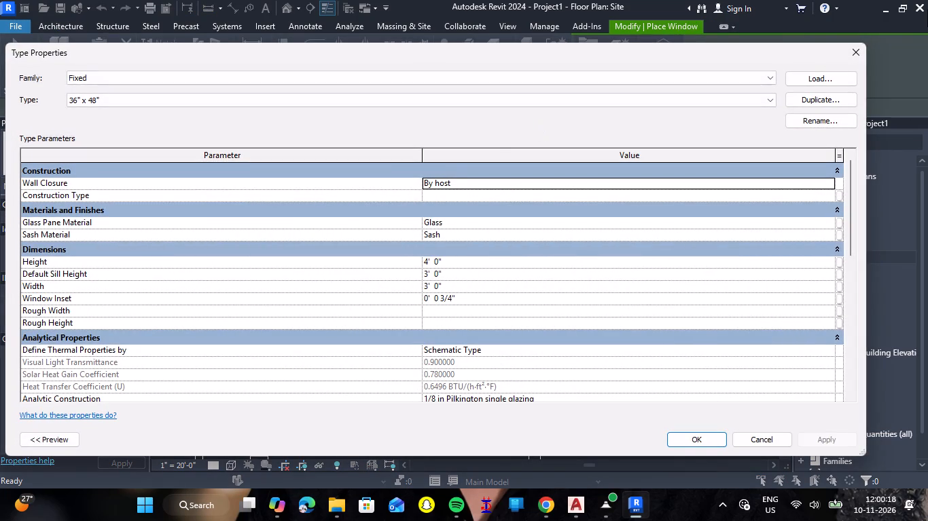
click(863, 48)
click(141, 151)
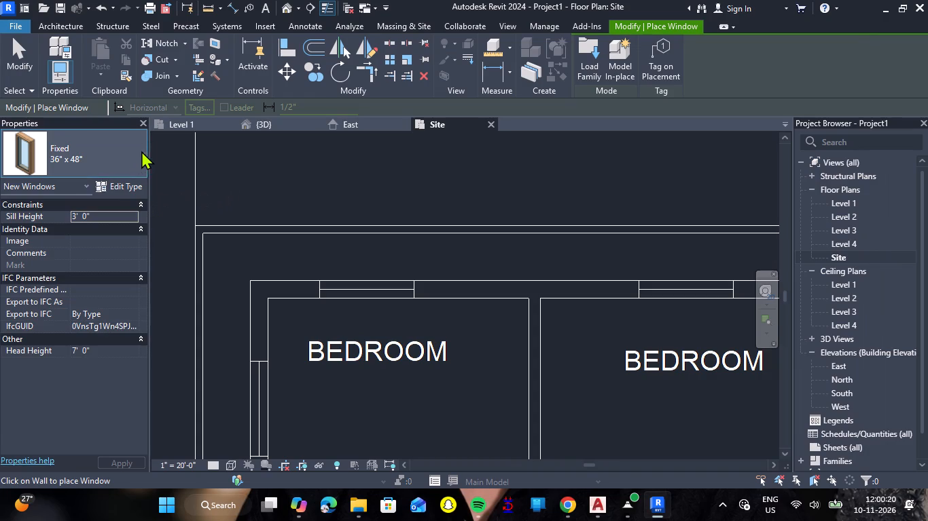
scroll(74, 292, down, 6)
click(60, 379)
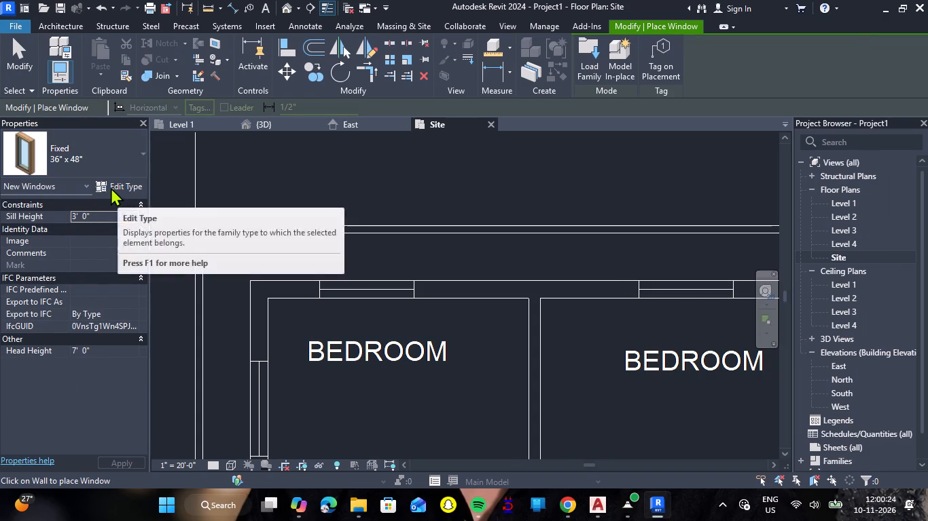
click(142, 151)
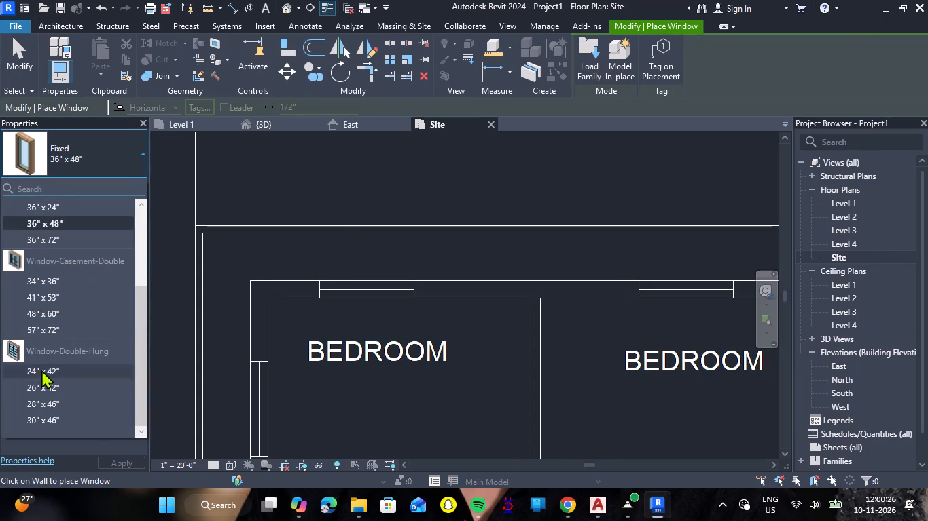
double_click(41, 370)
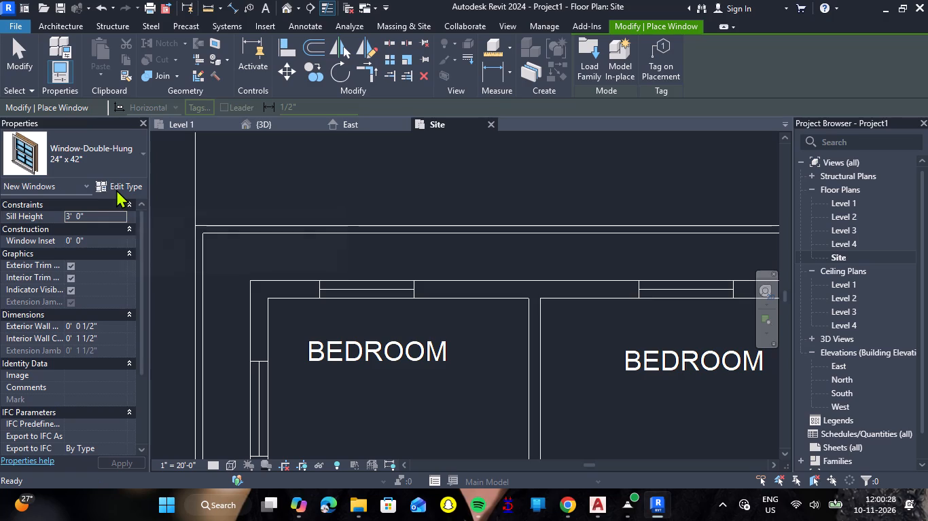
click(107, 185)
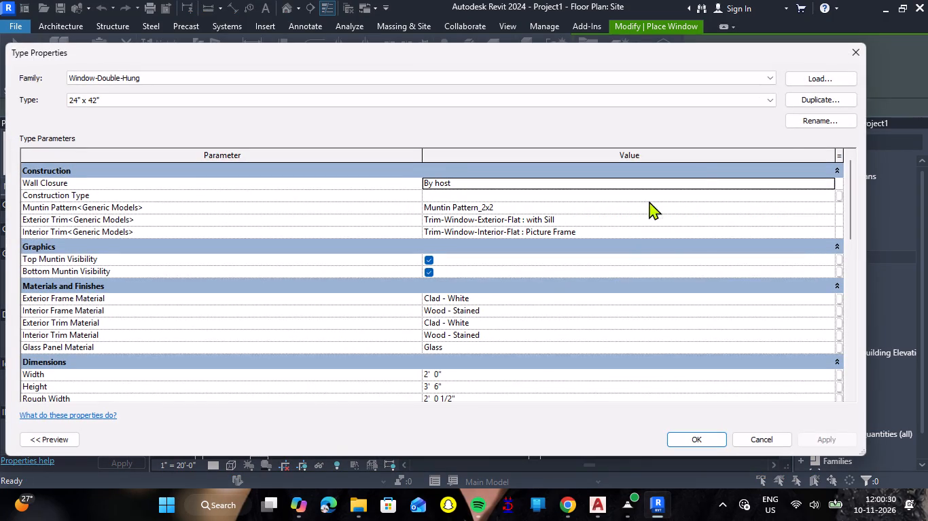
click(799, 98)
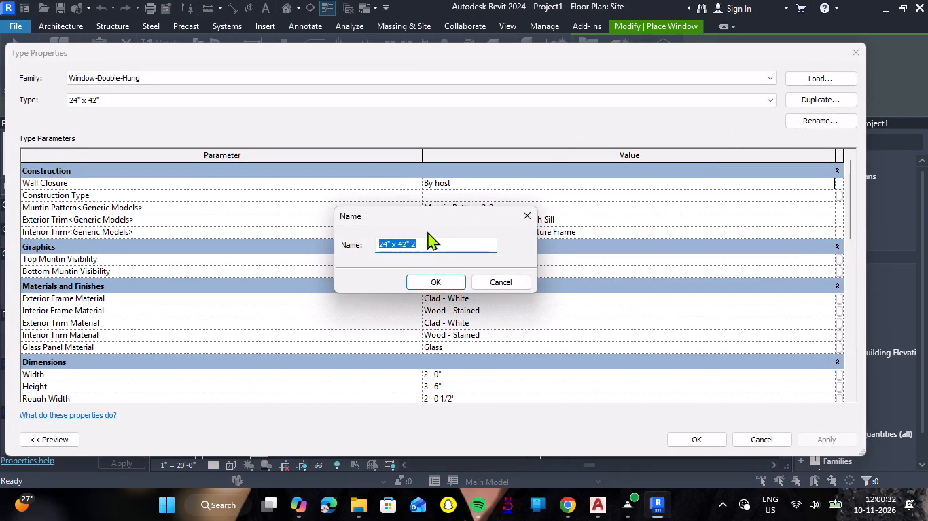
key(BackSpace)
text(4')
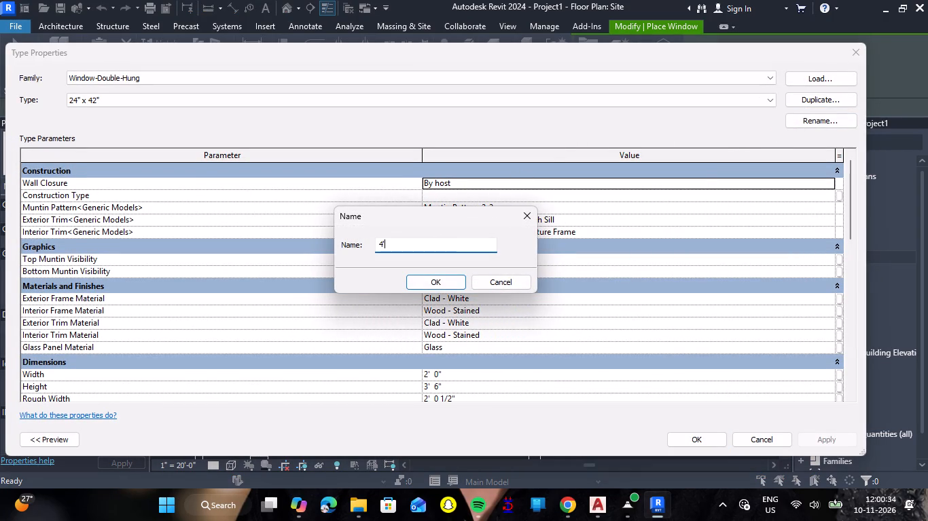
key(Return)
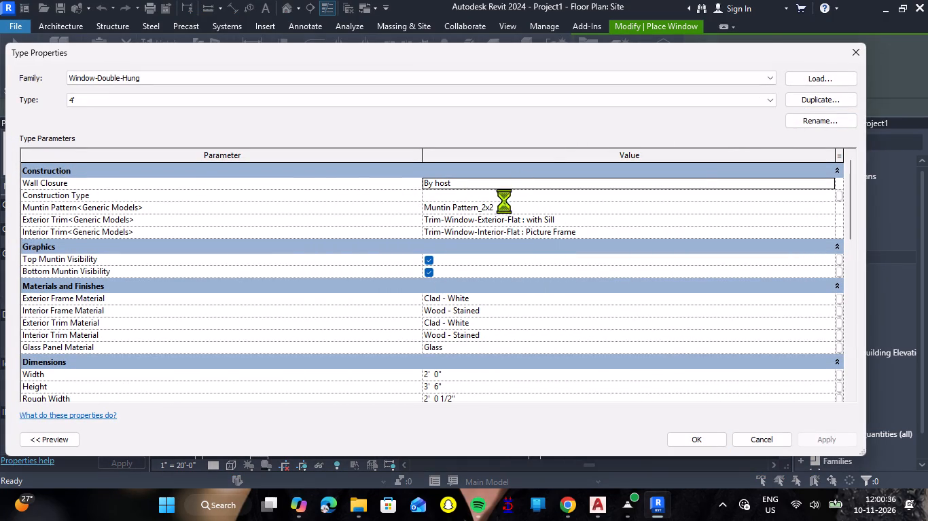
Set the width of the 4' double-hung window type to 4' and apply the type properties.
scroll(554, 326, down, 3)
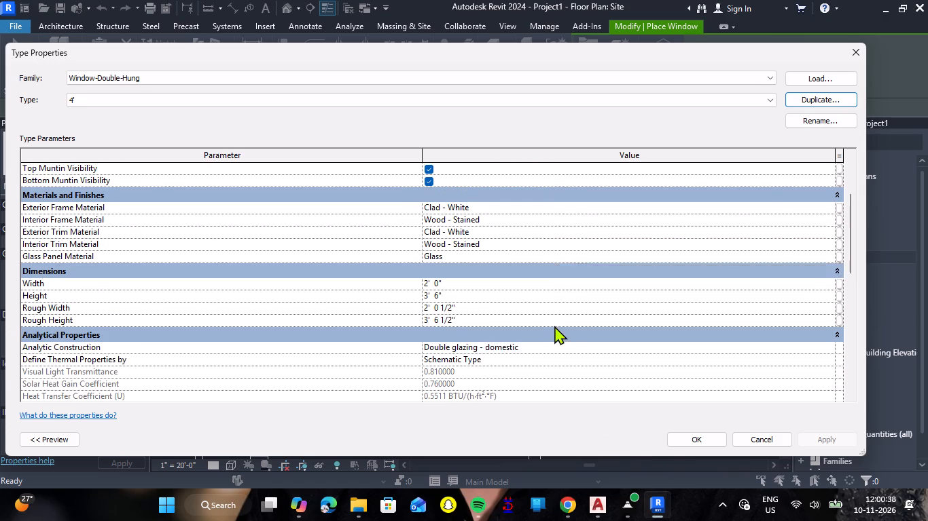
click(474, 283)
text(4')
key(Return)
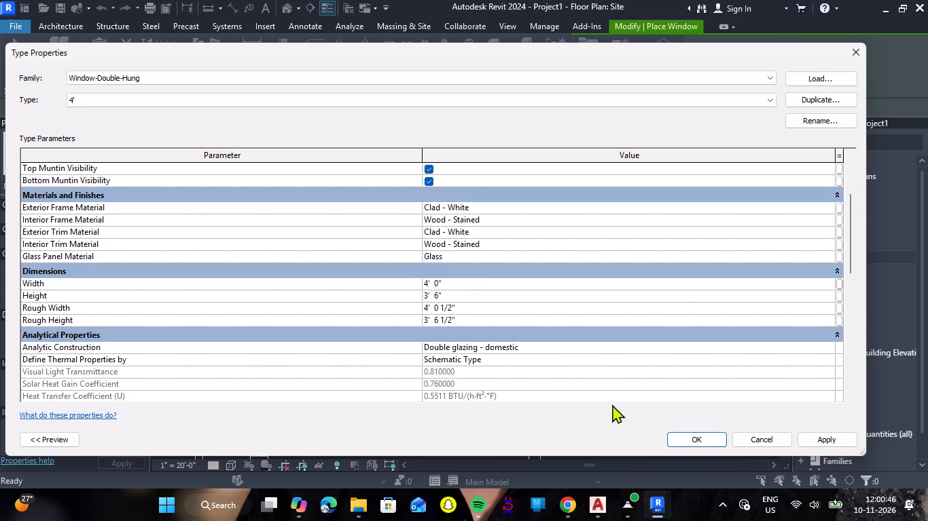
click(687, 436)
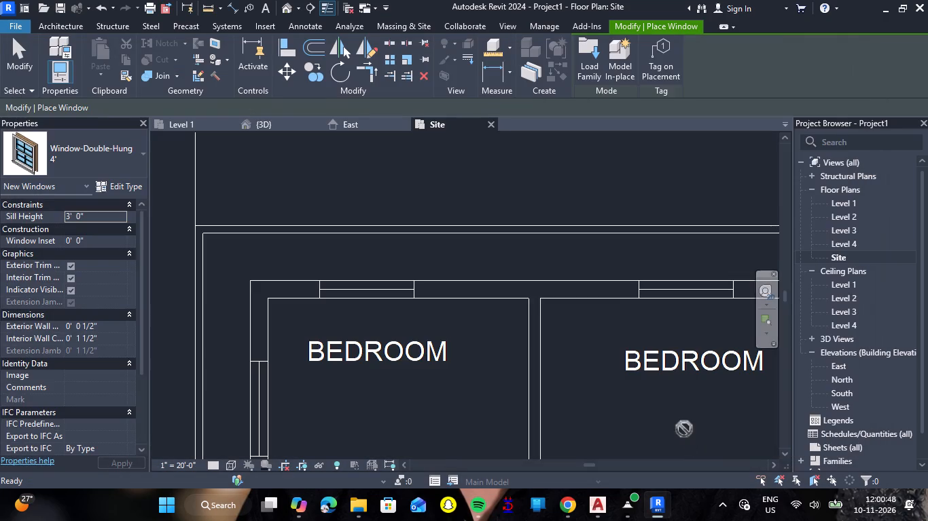
Place a 4' double-hung window in each of the two bedrooms' north wall openings, matching the CAD plan.
scroll(371, 302, up, 4)
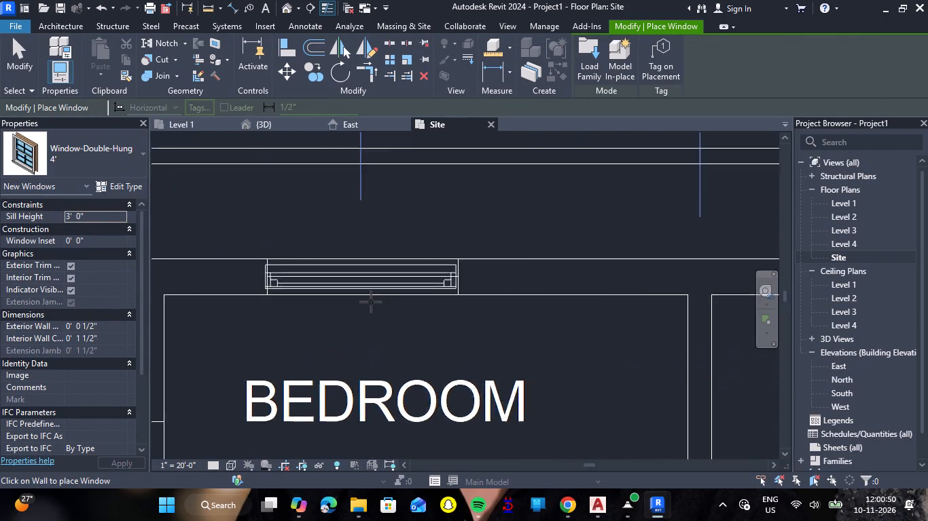
scroll(371, 302, up, 2)
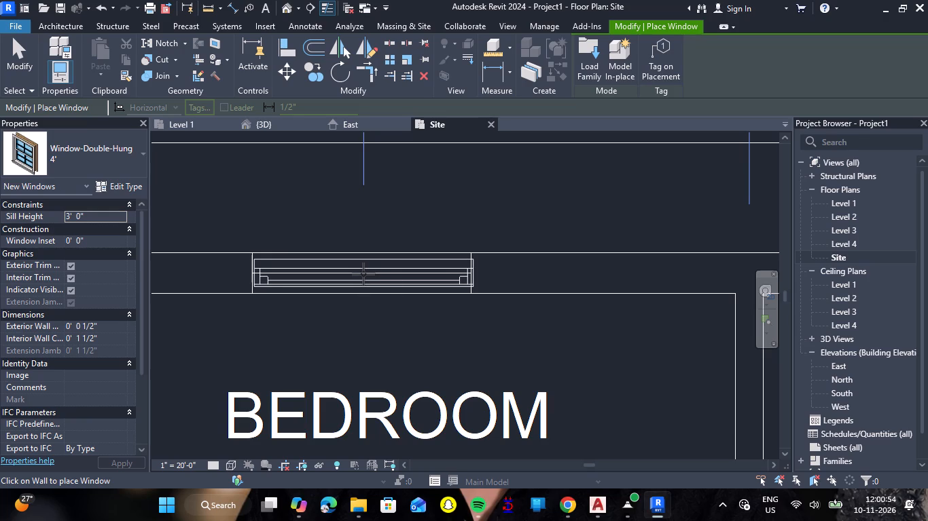
double_click(363, 274)
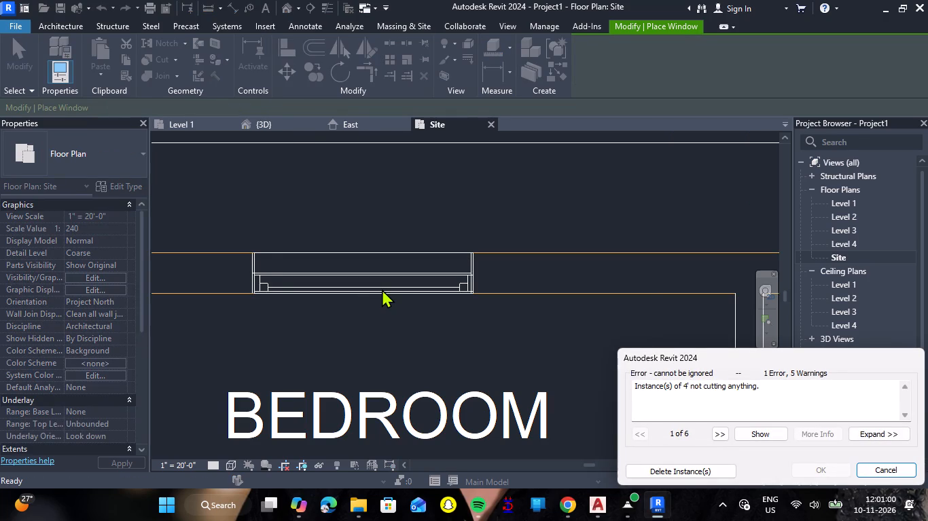
scroll(382, 290, down, 7)
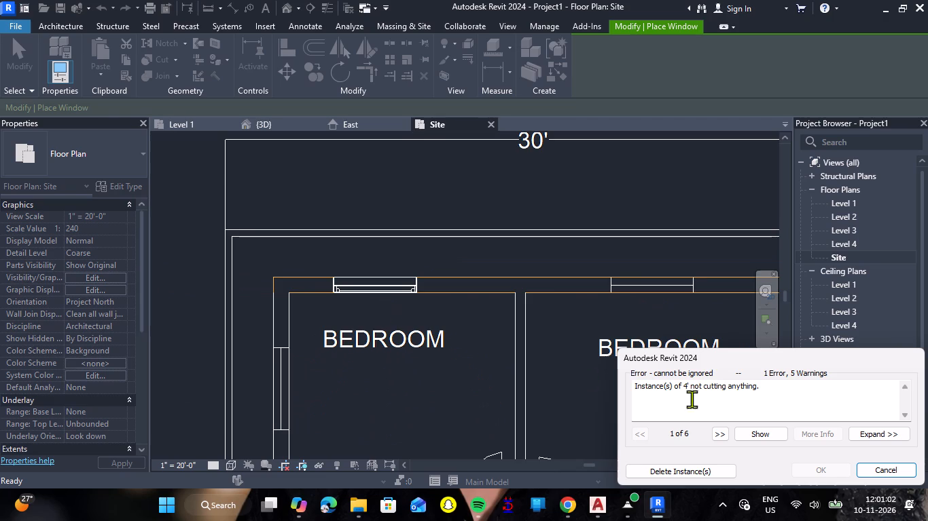
click(878, 469)
scroll(623, 364, down, 6)
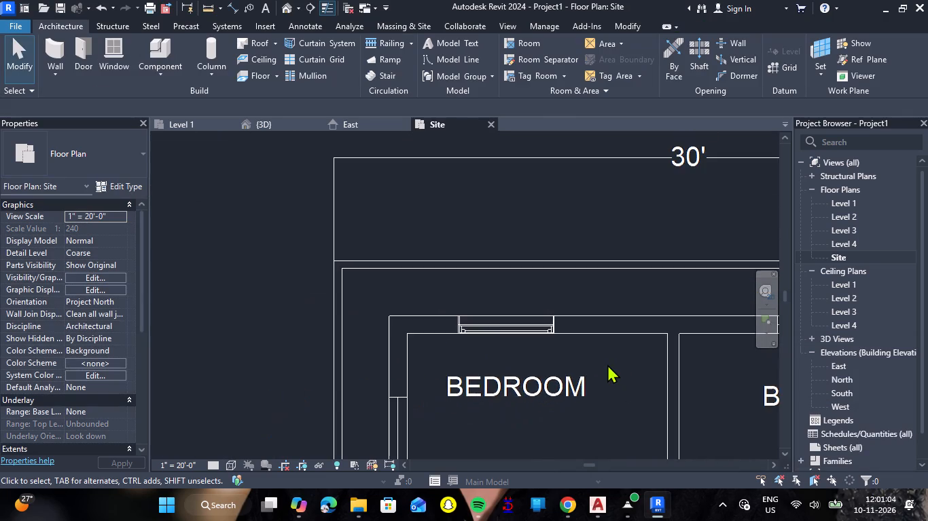
scroll(607, 364, down, 6)
scroll(743, 357, up, 7)
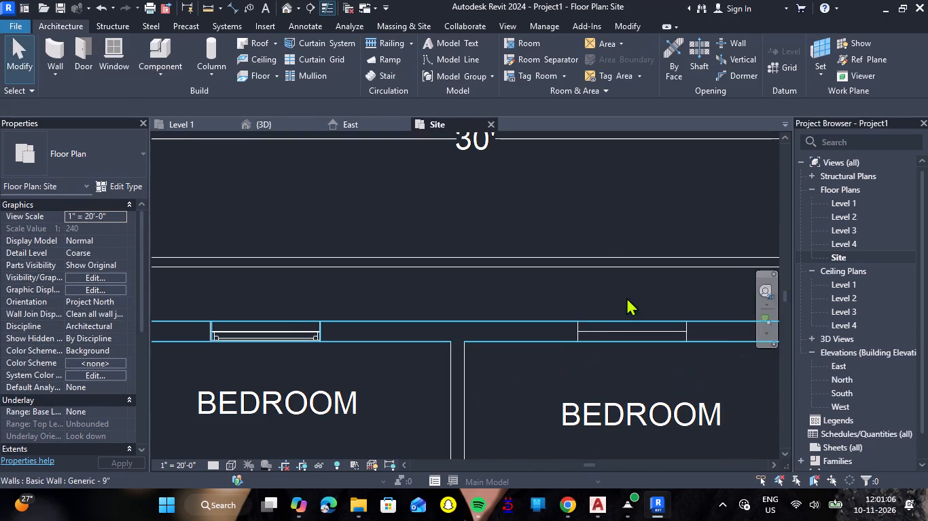
click(118, 45)
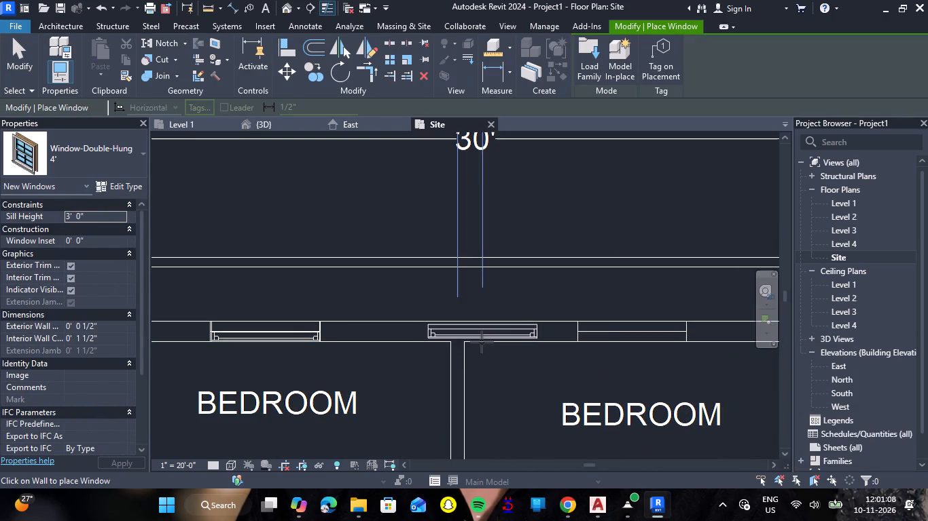
click(629, 339)
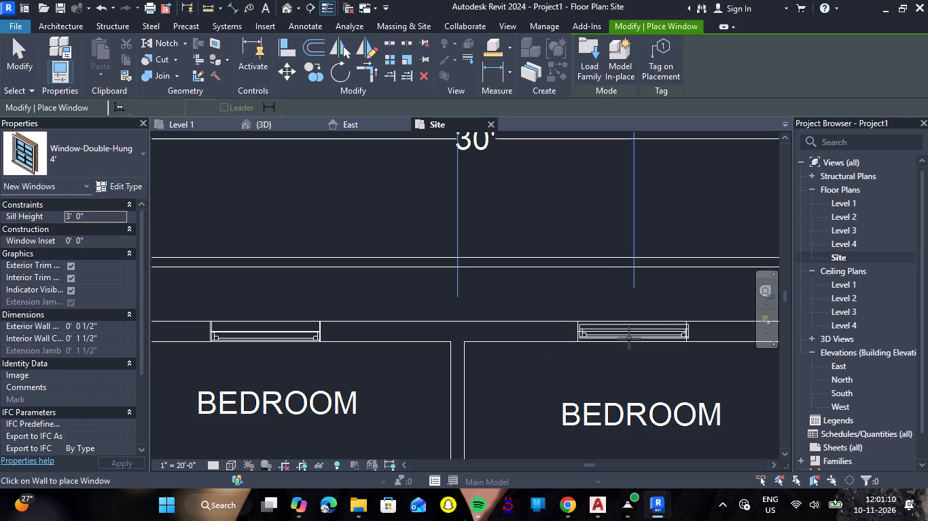
Place 4' double-hung windows in the west bedroom's west wall opening and the east bedroom's east wall opening.
scroll(552, 335, down, 8)
scroll(424, 384, up, 5)
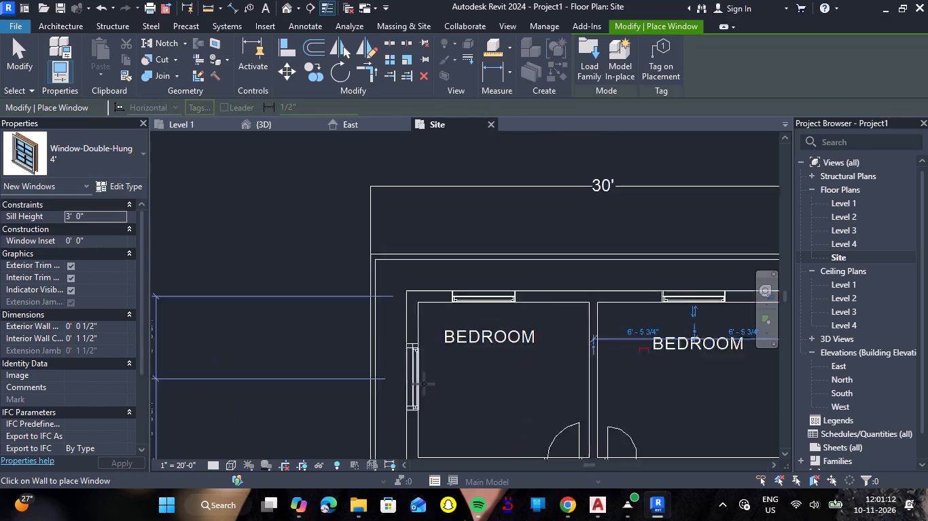
scroll(424, 384, up, 3)
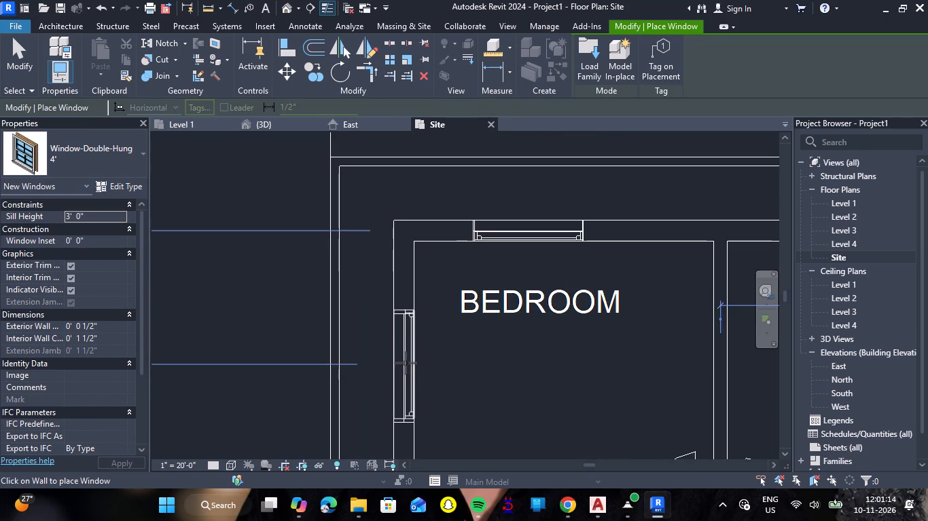
click(403, 367)
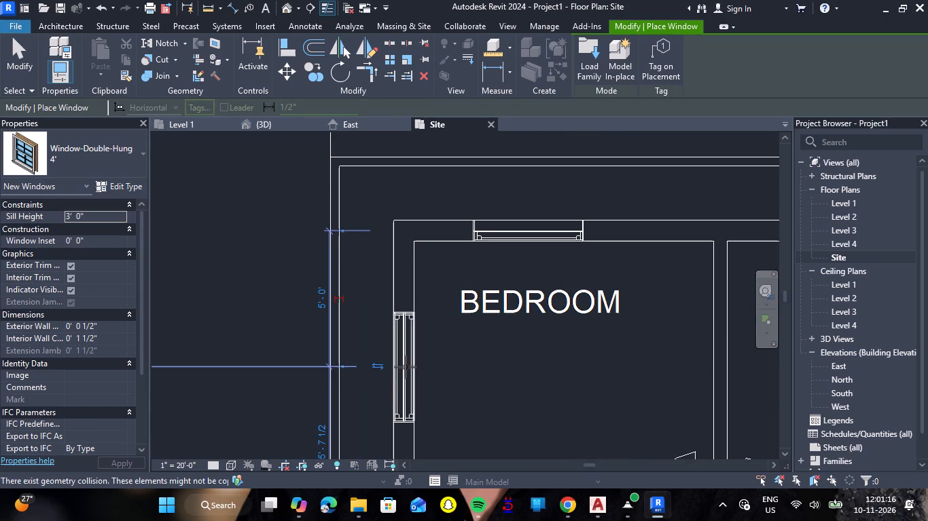
scroll(406, 367, down, 9)
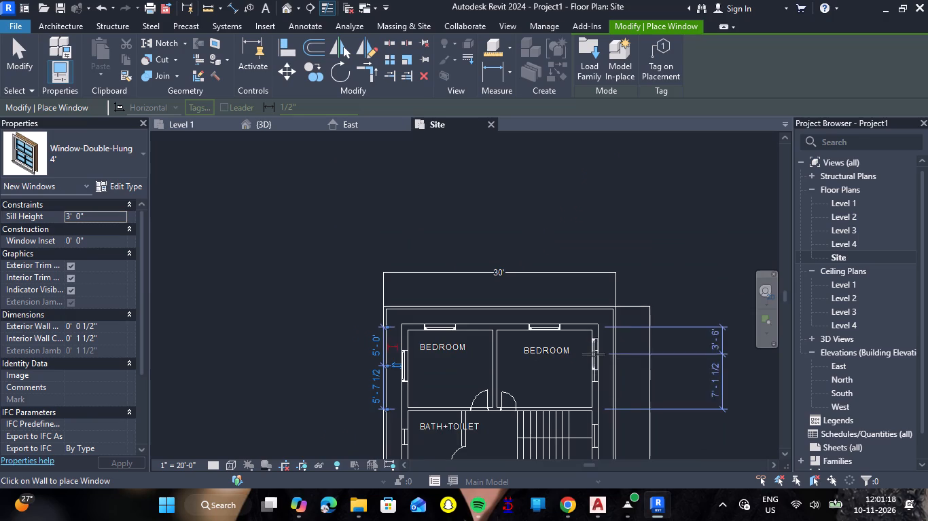
scroll(596, 349, up, 8)
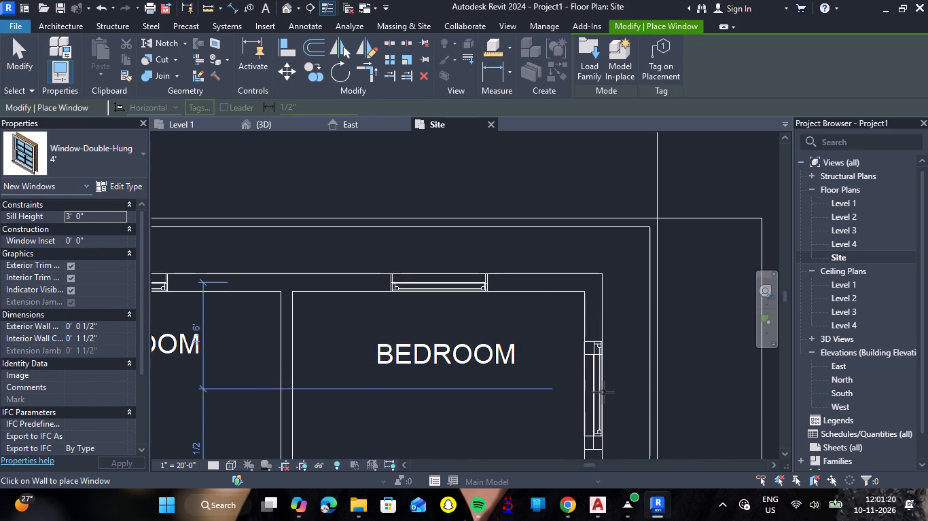
scroll(603, 395, down, 5)
middle_drag(606, 390, 587, 223)
scroll(588, 223, up, 4)
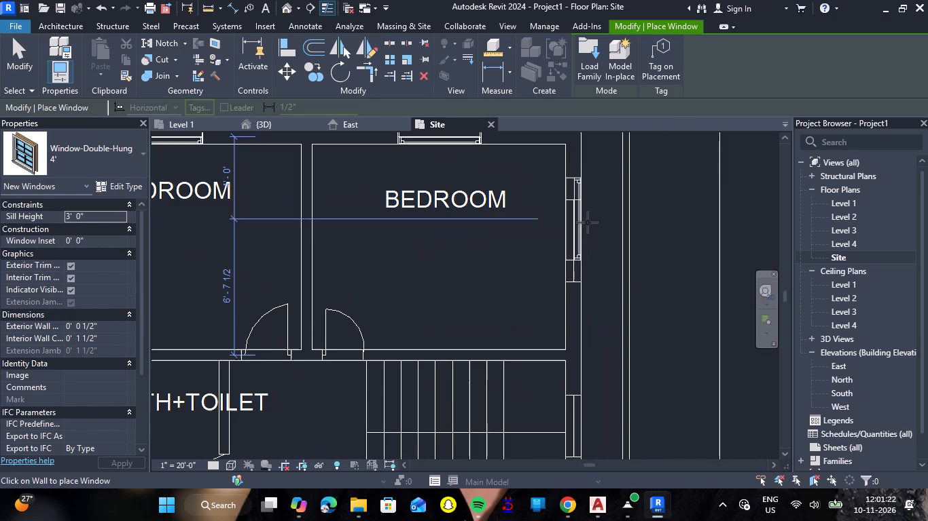
double_click(586, 237)
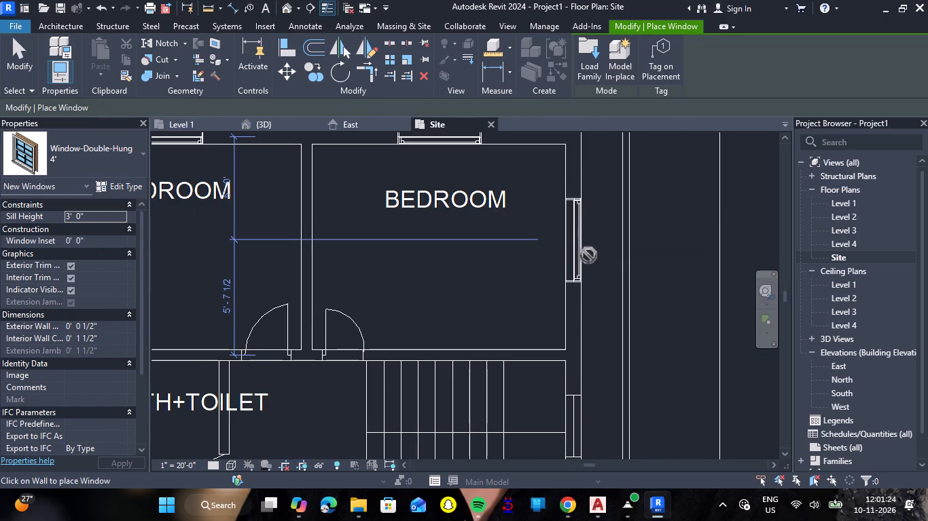
Place 4' double-hung windows in the dining room's east wall opening and the living room's west wall opening.
scroll(590, 265, down, 2)
scroll(588, 352, up, 3)
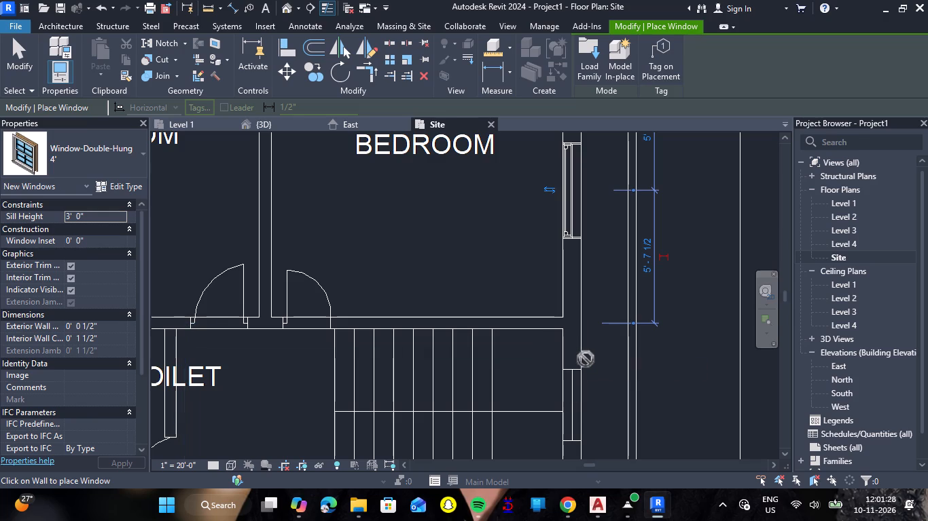
scroll(587, 344, down, 2)
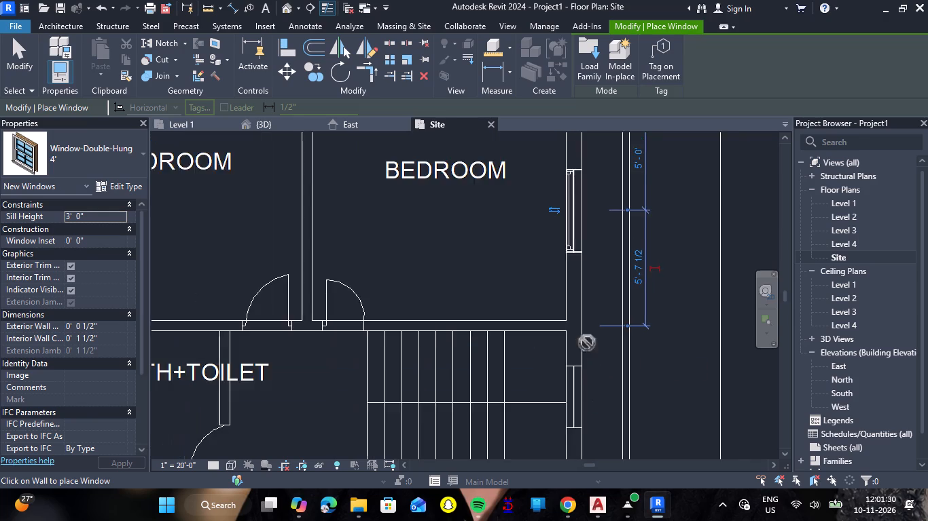
scroll(587, 343, down, 10)
scroll(587, 398, up, 7)
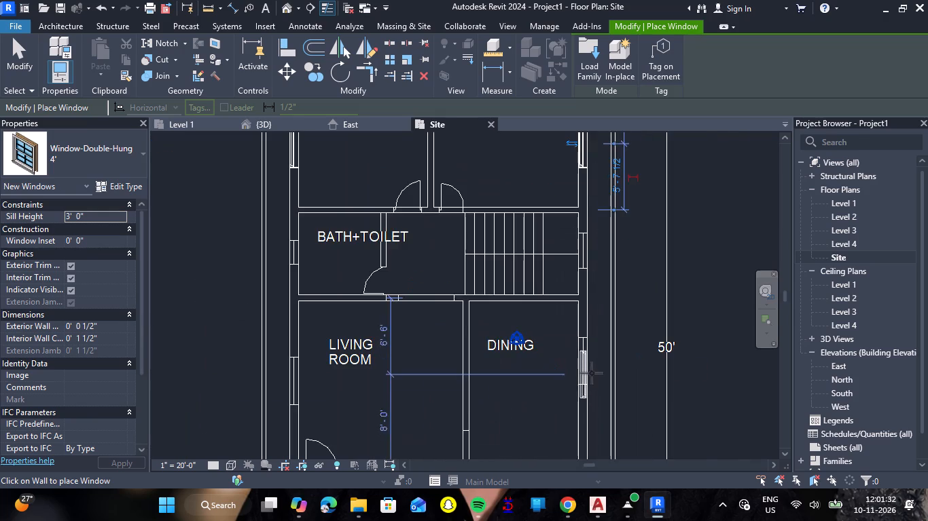
scroll(592, 372, up, 7)
click(581, 341)
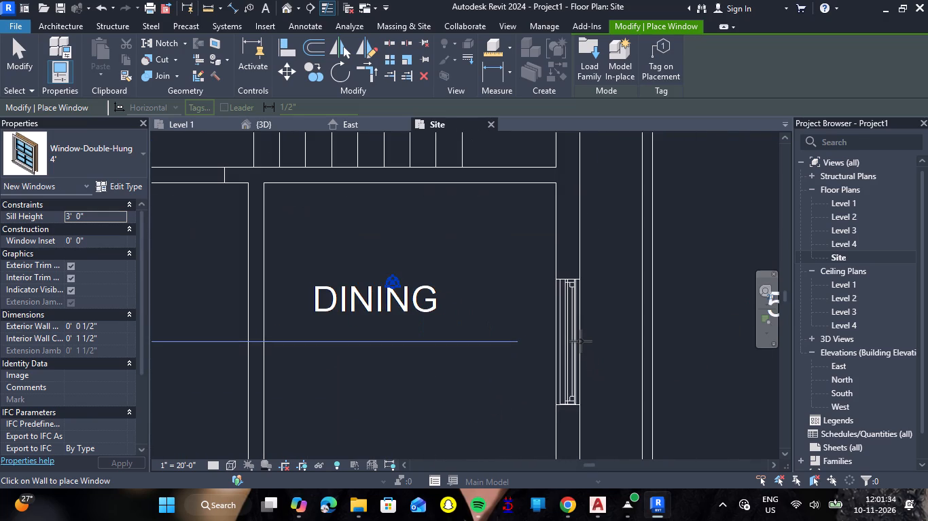
scroll(581, 321, down, 9)
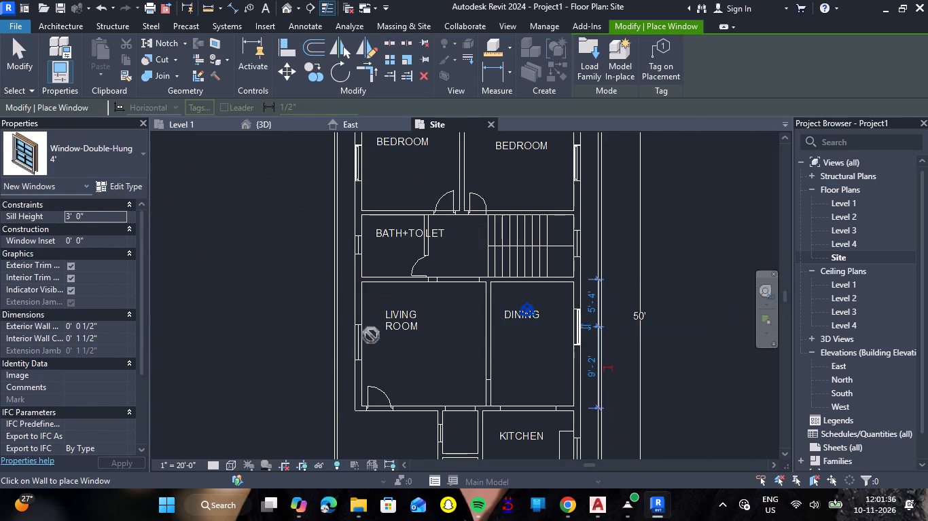
scroll(361, 340, up, 9)
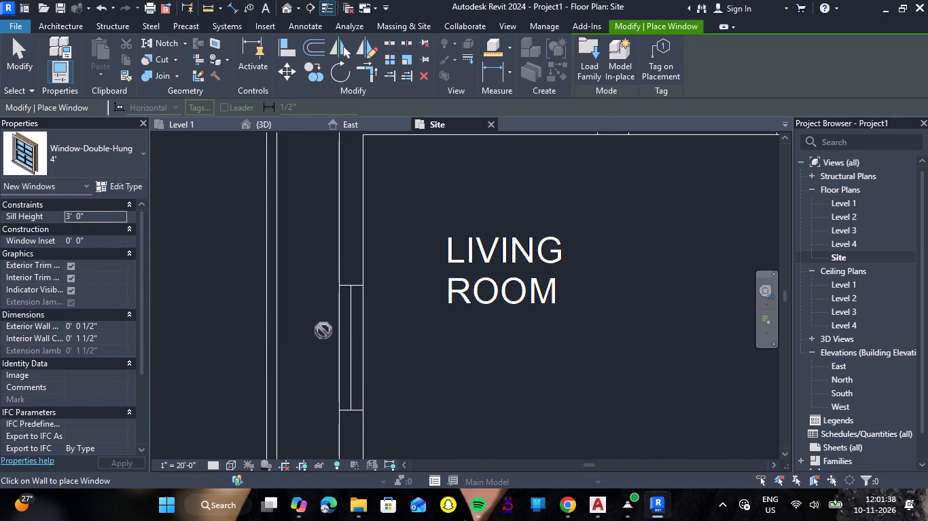
click(340, 347)
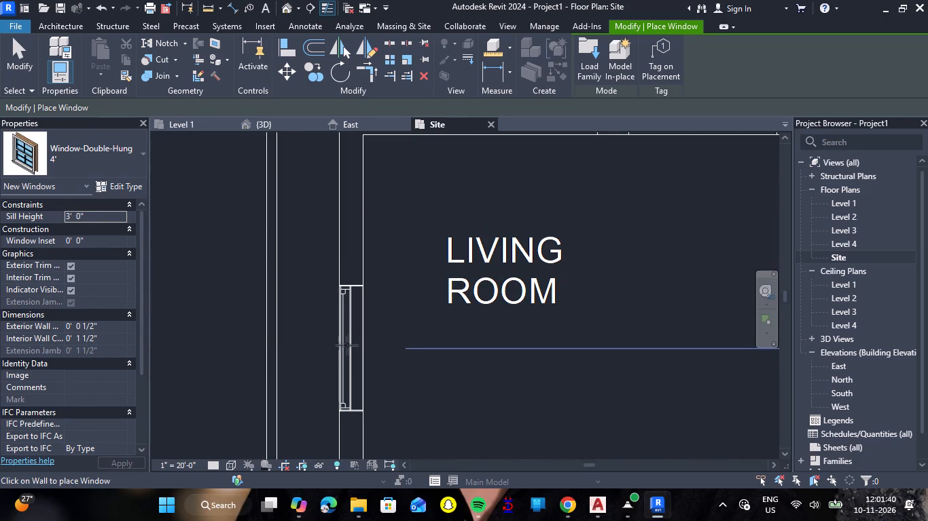
Switch the window type to Window-Casement-Double 34" x 36" and duplicate it under the name 3'.
scroll(462, 265, down, 11)
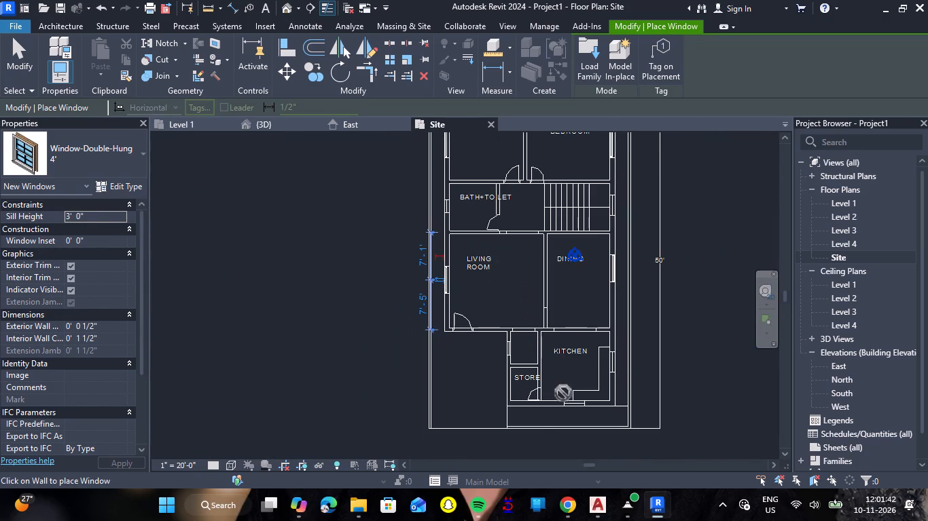
scroll(626, 373, up, 7)
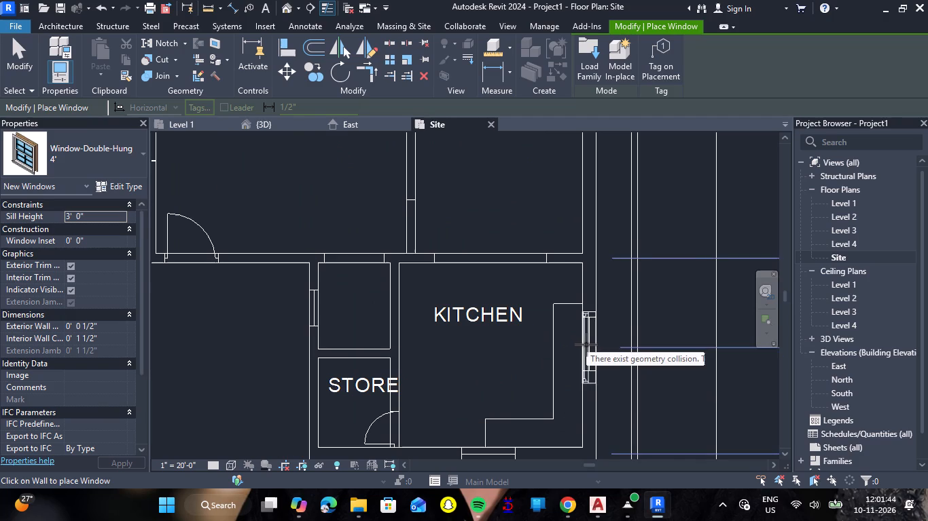
click(145, 157)
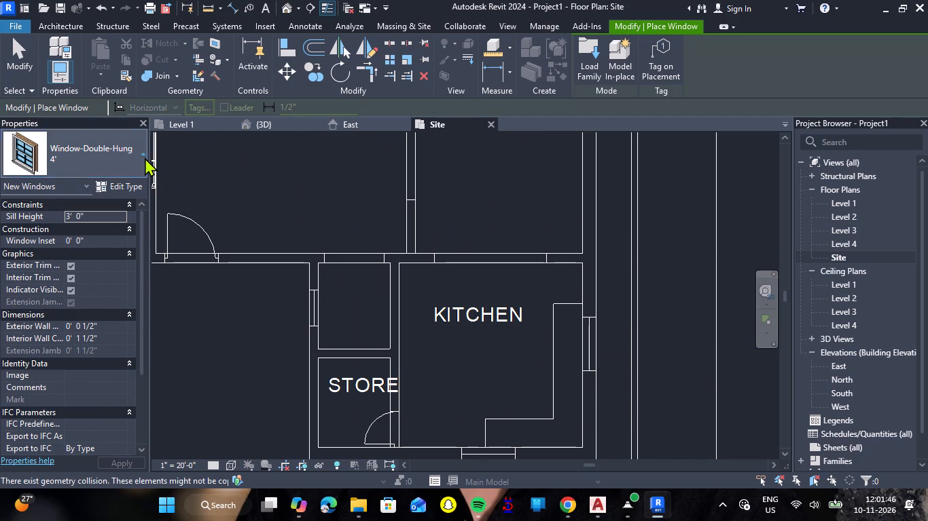
scroll(51, 291, down, 1)
scroll(65, 271, up, 1)
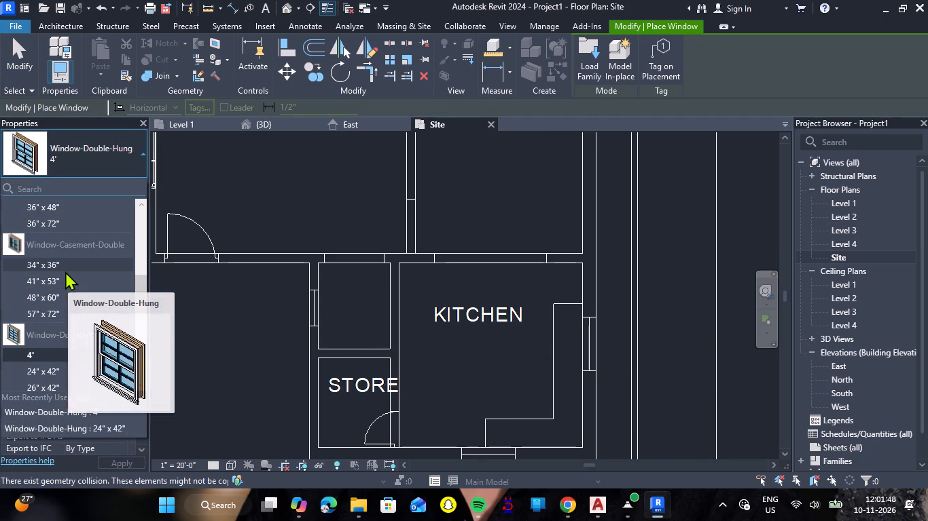
click(57, 267)
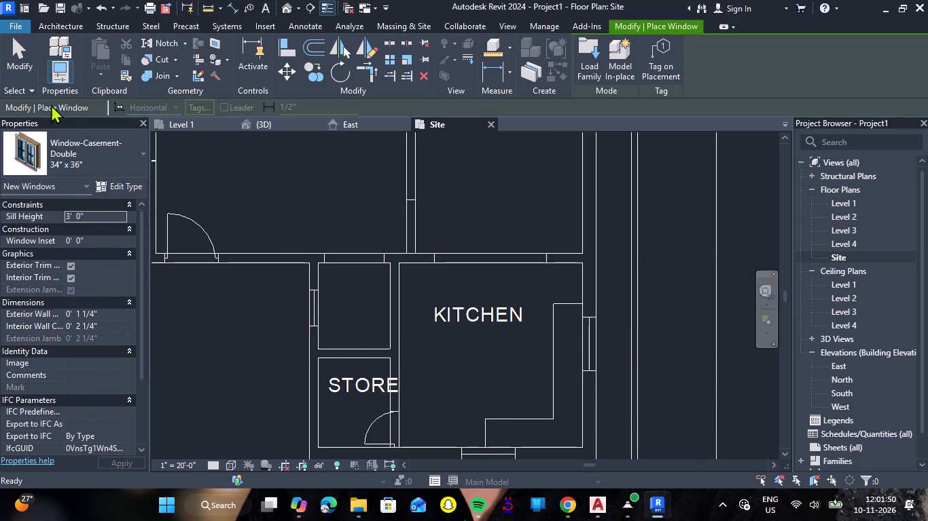
click(121, 187)
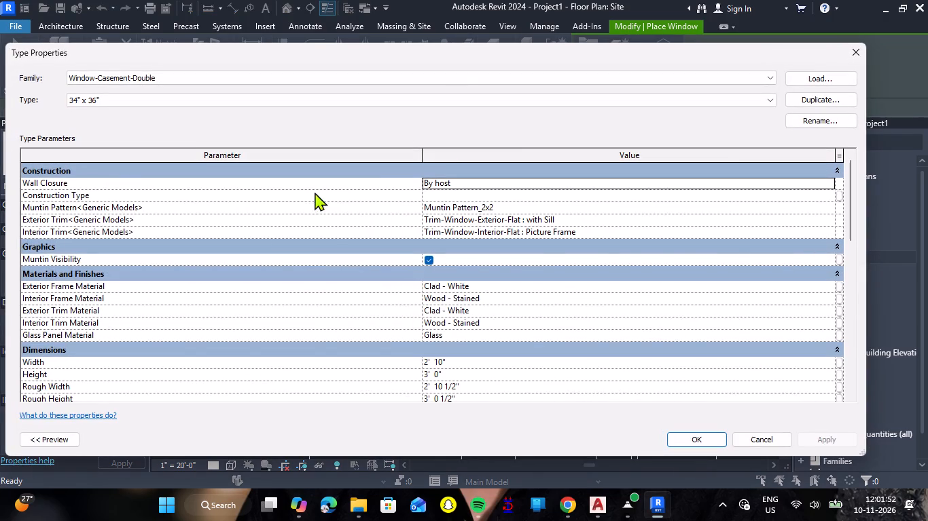
click(804, 102)
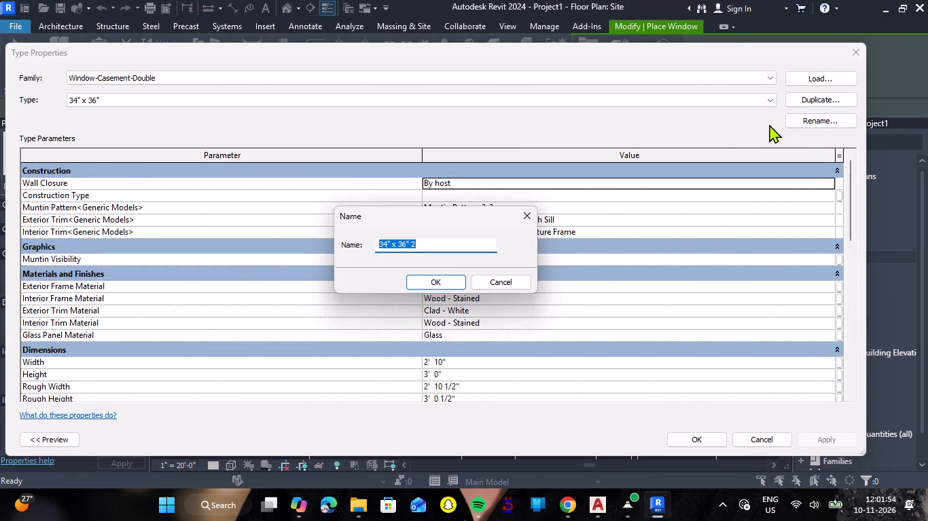
text(3')
key(Return)
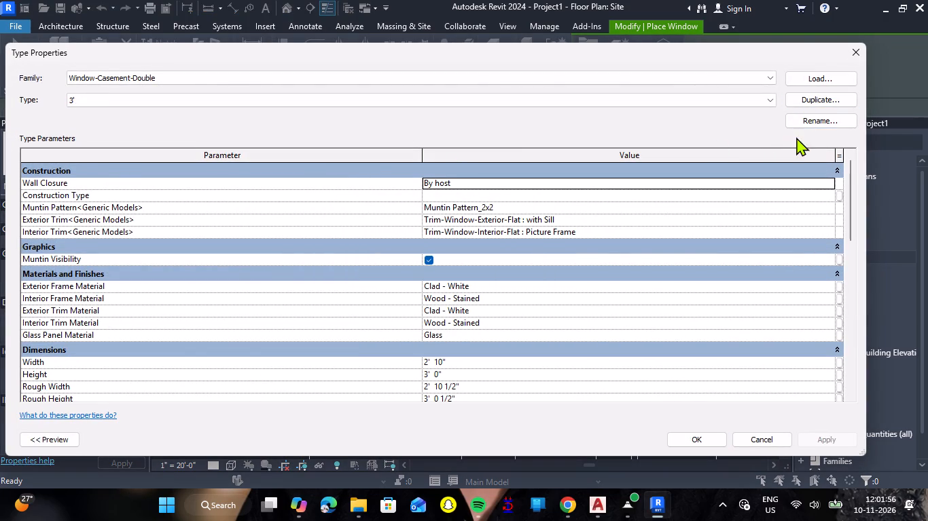
Set the width of the 3' double casement window type to 3' and apply the type properties.
scroll(494, 305, down, 1)
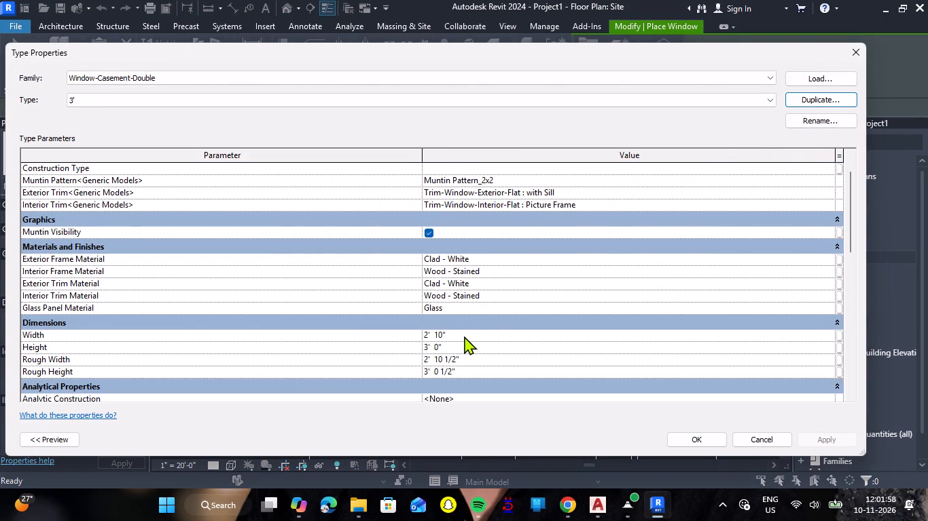
click(464, 336)
text(3')
key(Return)
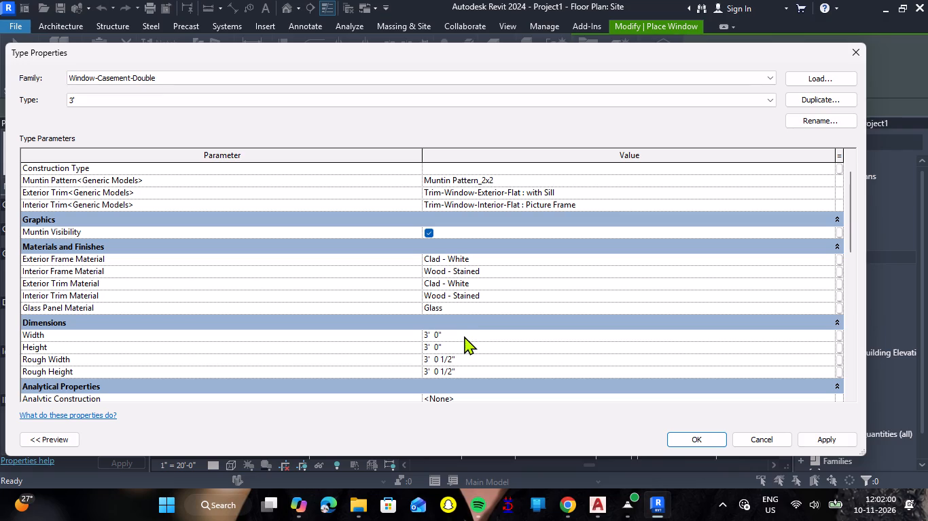
click(708, 438)
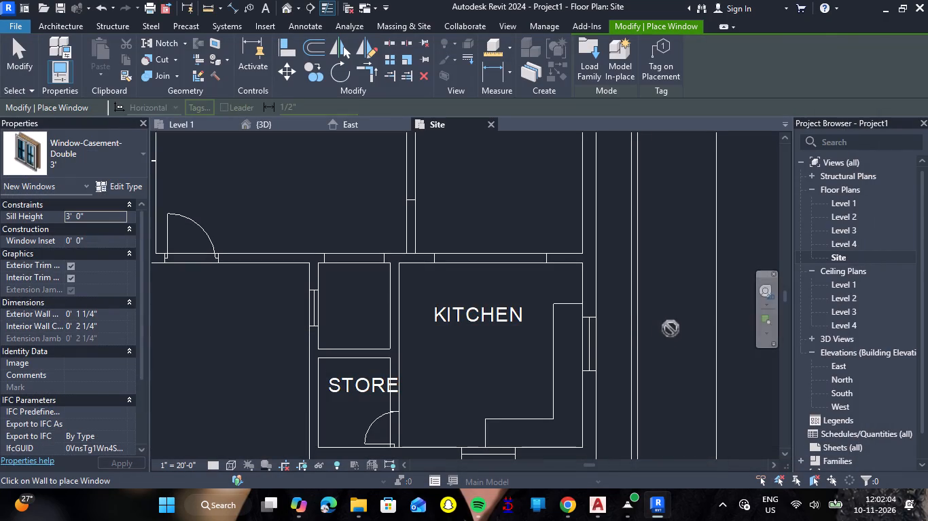
Place 3' double casement windows in the kitchen's east and south wall openings, matching the CAD plan.
scroll(598, 345, up, 6)
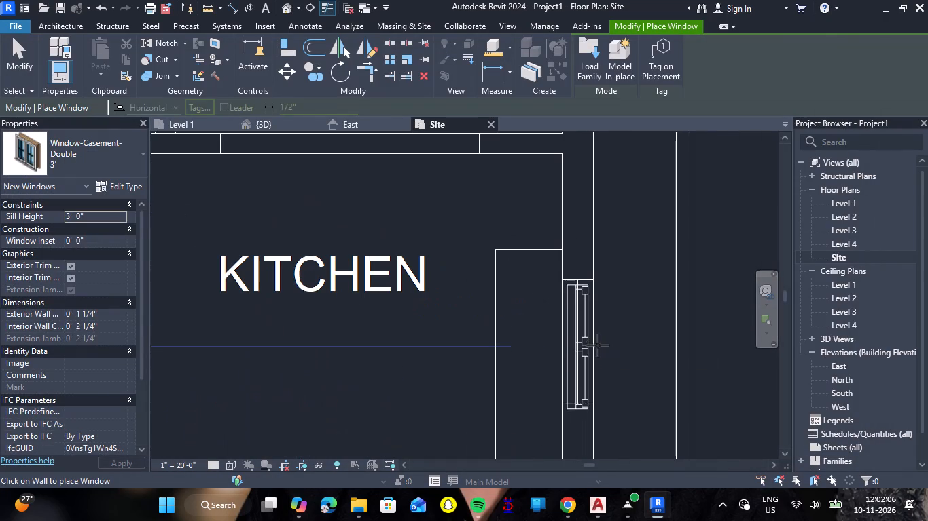
click(595, 343)
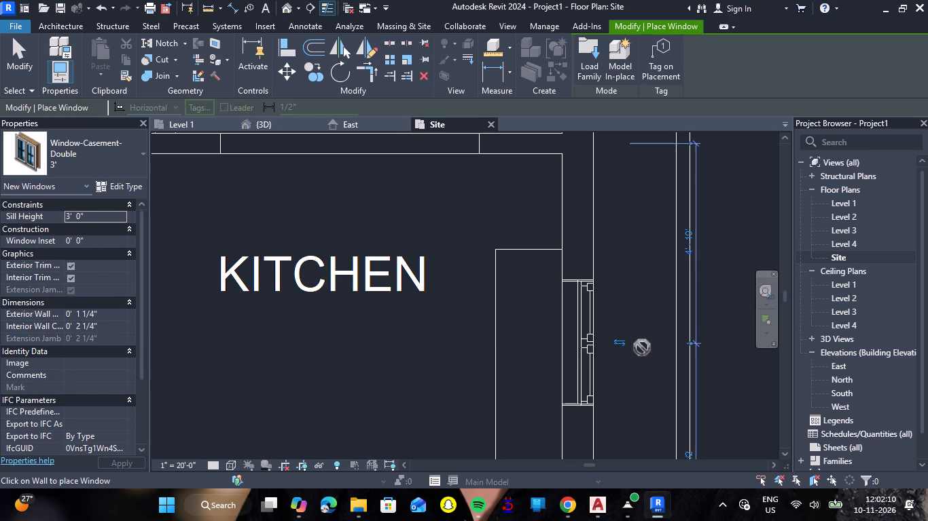
scroll(642, 347, down, 11)
scroll(590, 412, up, 3)
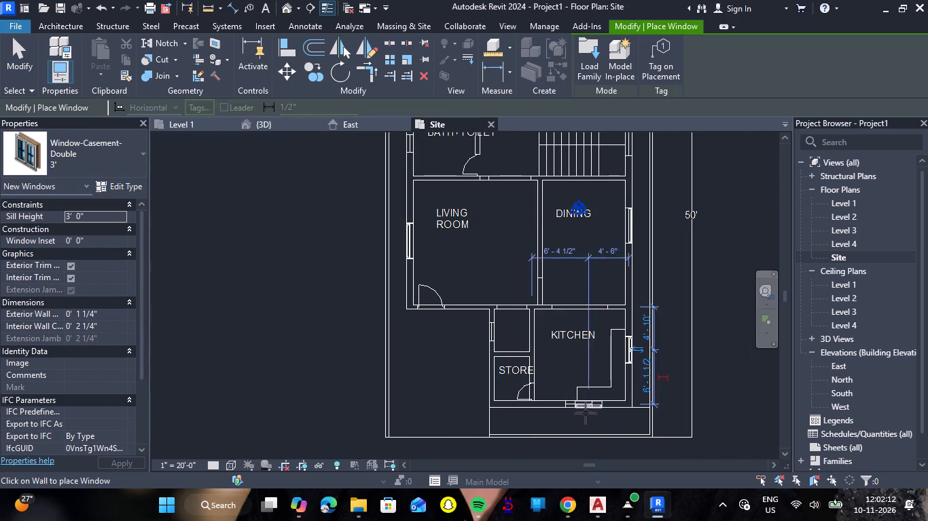
scroll(586, 413, up, 9)
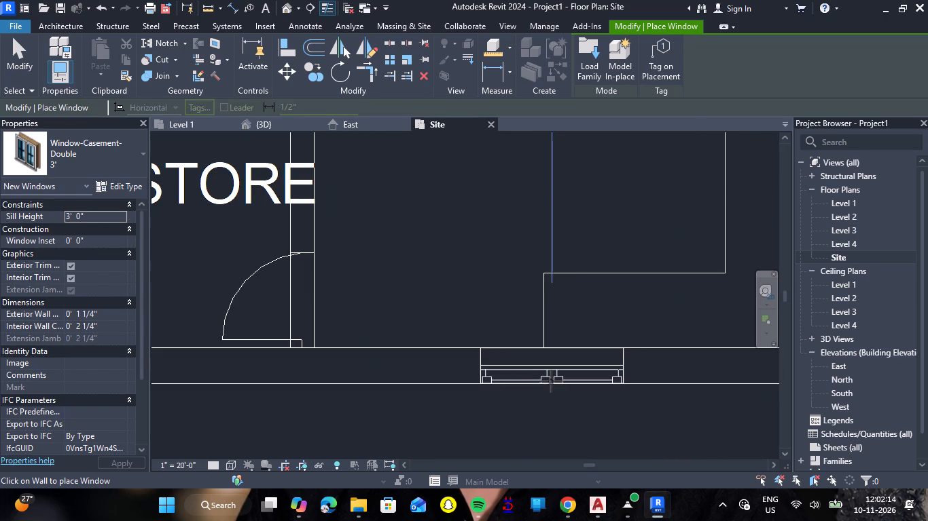
click(551, 381)
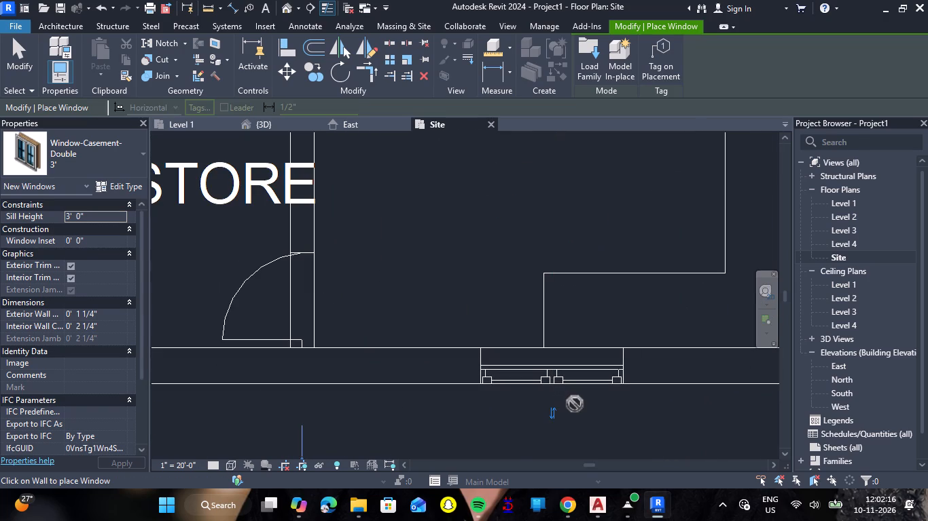
key(Escape)
scroll(575, 404, down, 6)
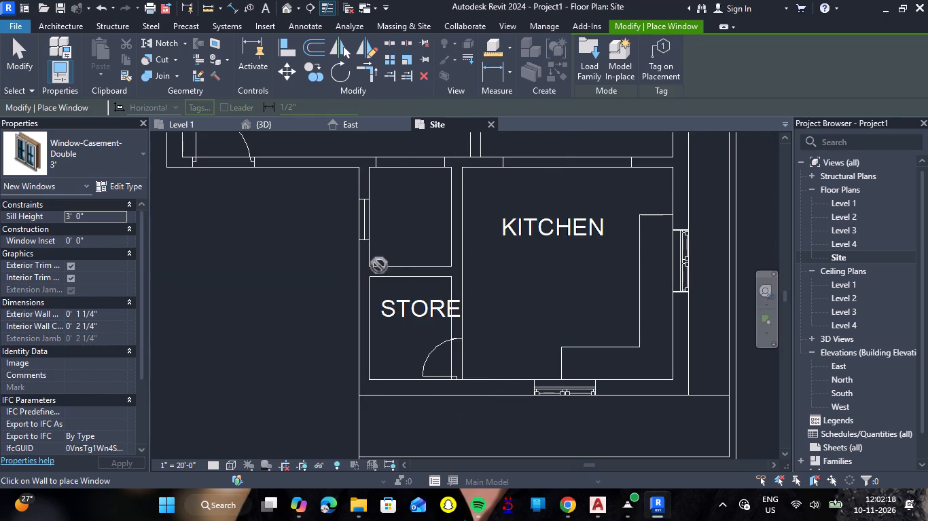
key(Escape)
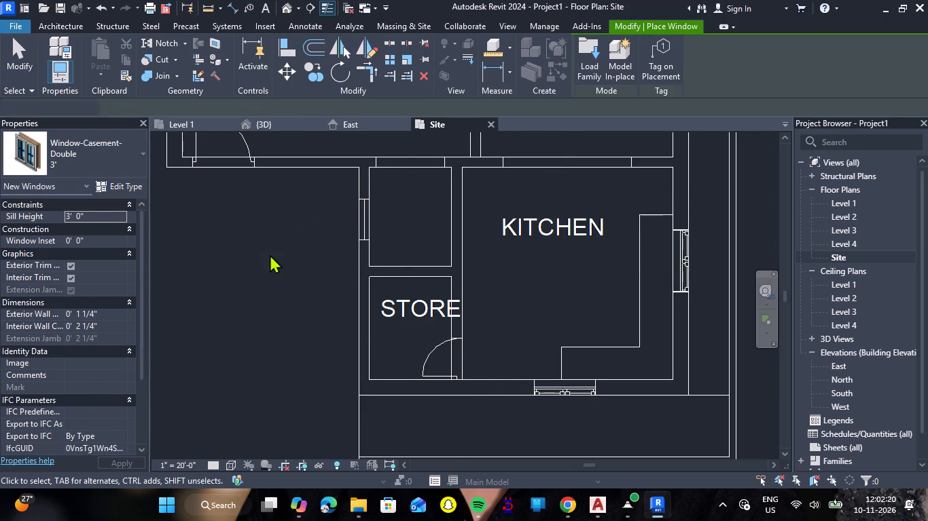
Measure the width of the window opening in the west wall of the small room north of the store.
scroll(355, 210, up, 6)
key(space)
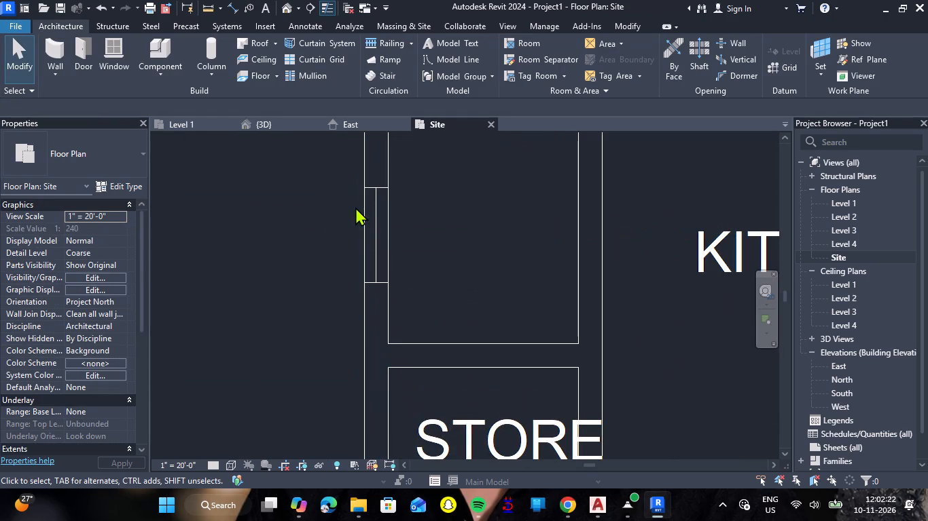
click(115, 53)
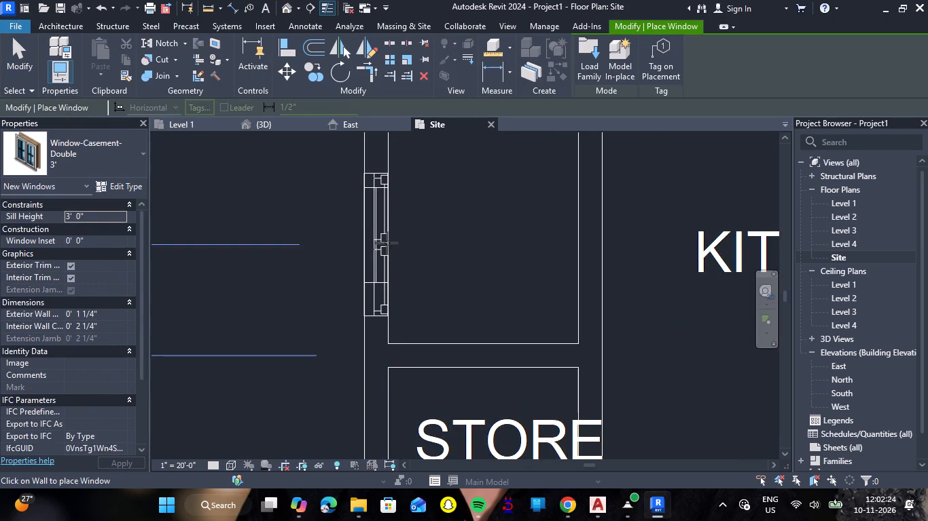
key(Escape)
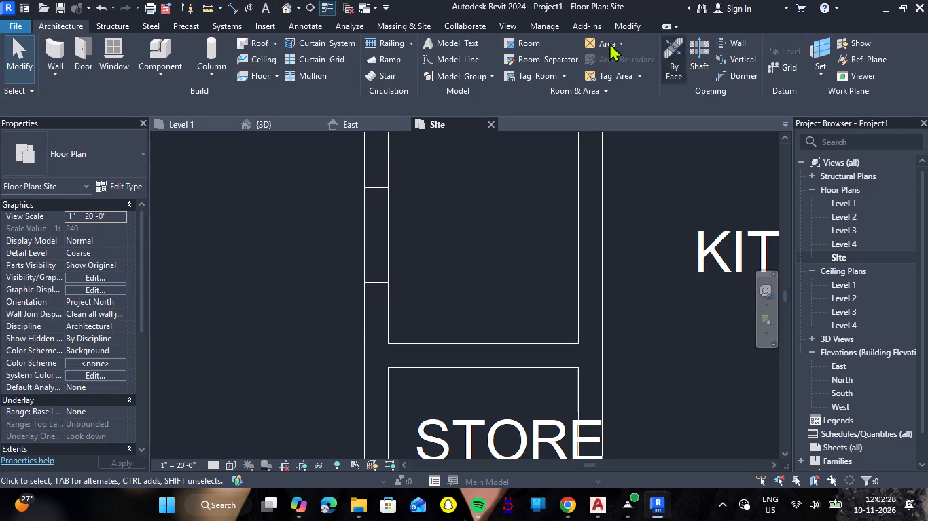
click(211, 2)
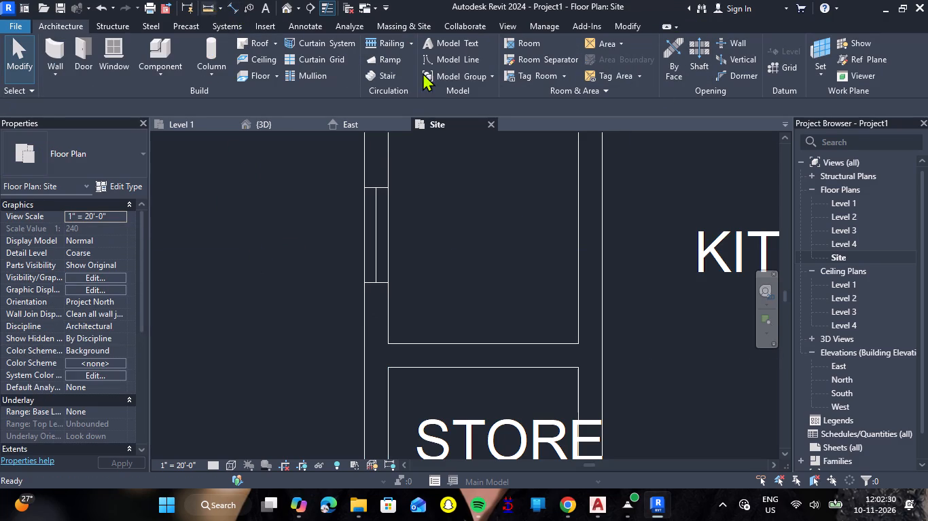
click(377, 186)
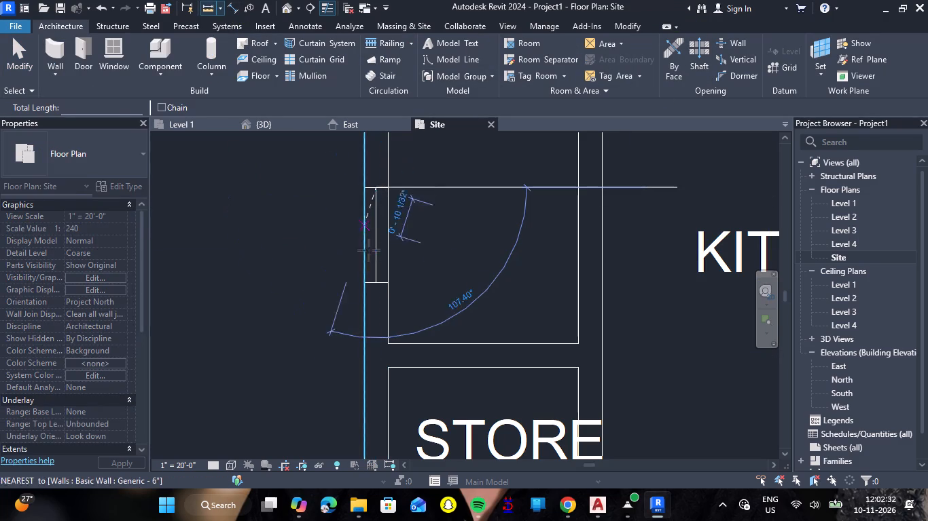
key(Escape)
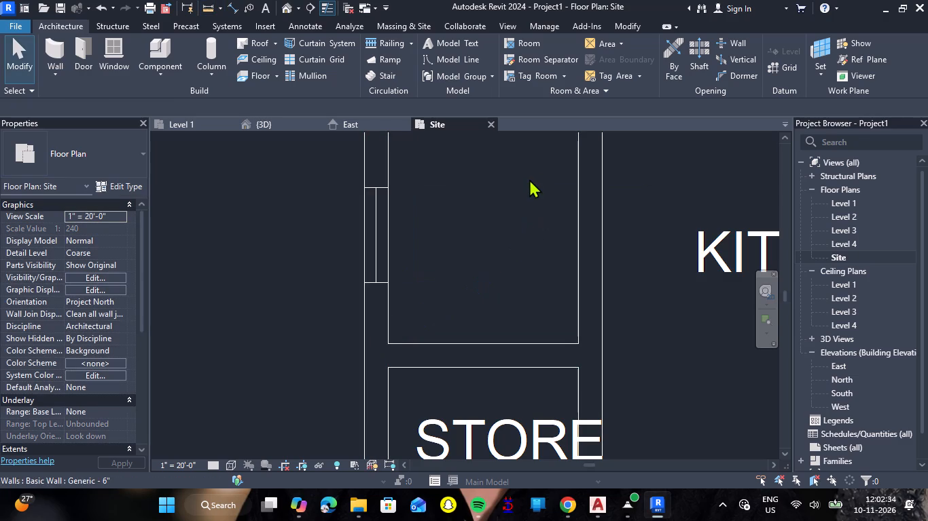
With the Window tool, duplicate the Window-Casement-Double 3' type under the name 2'.
click(111, 49)
click(130, 185)
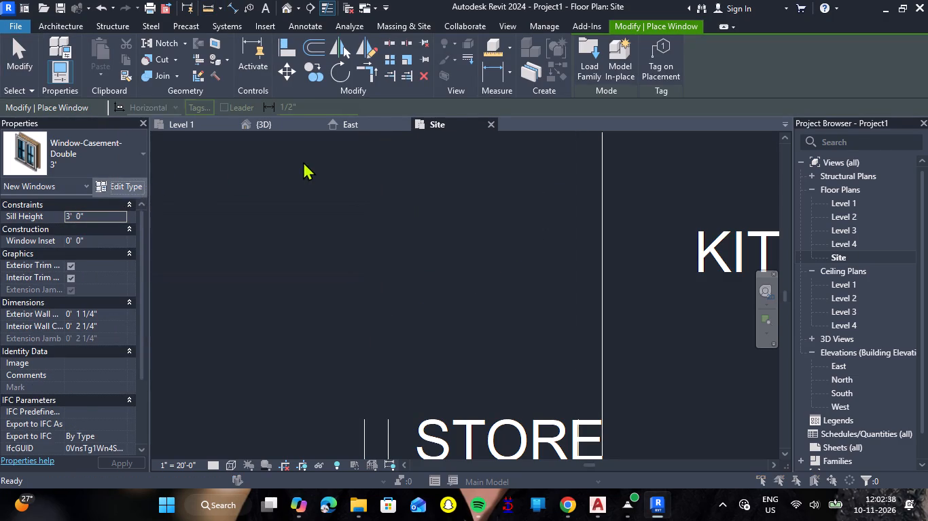
click(853, 104)
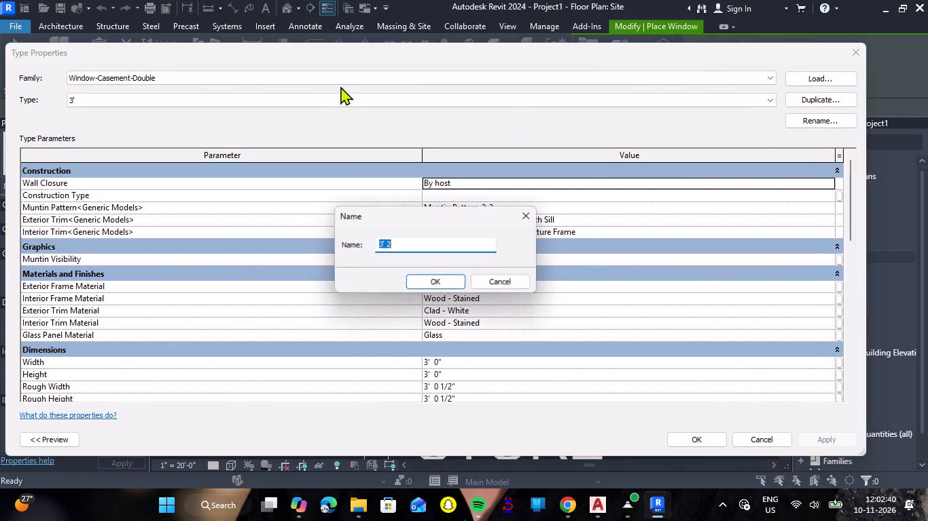
key(BackSpace)
text(2')
key(Return)
click(684, 438)
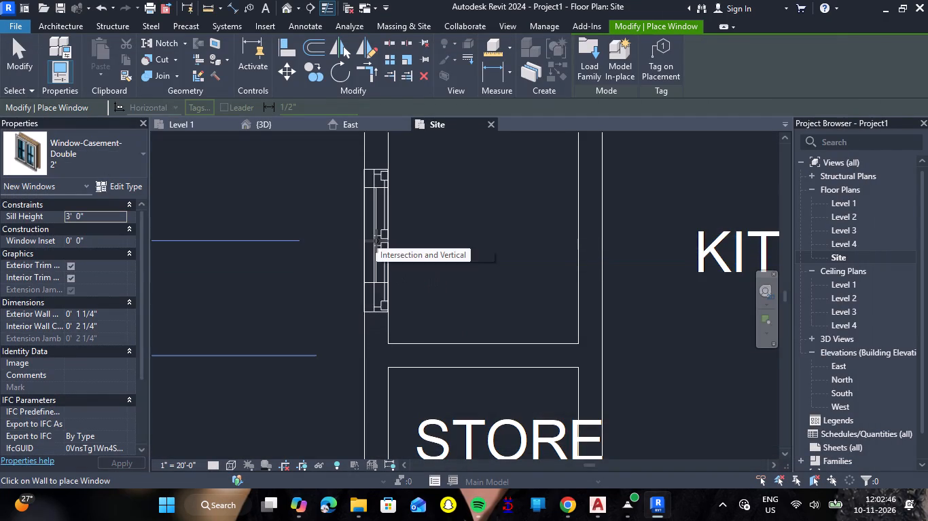
key(Escape)
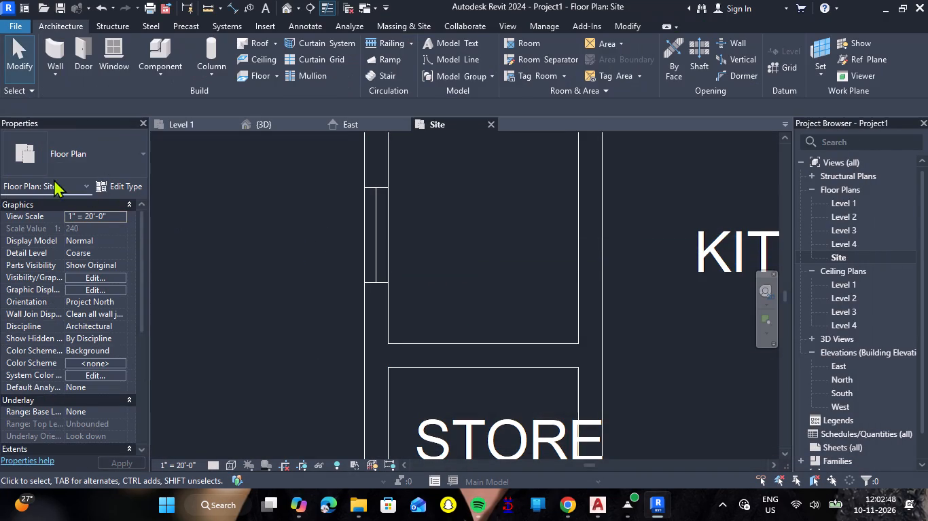
Set the width of the Window-Casement-Double 2' type to 2' and accept the type properties.
click(117, 189)
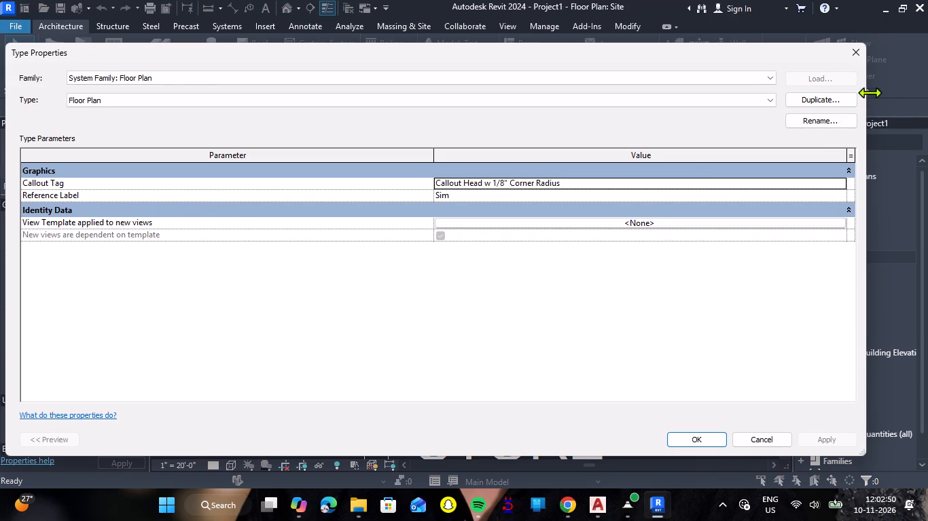
click(857, 49)
click(105, 42)
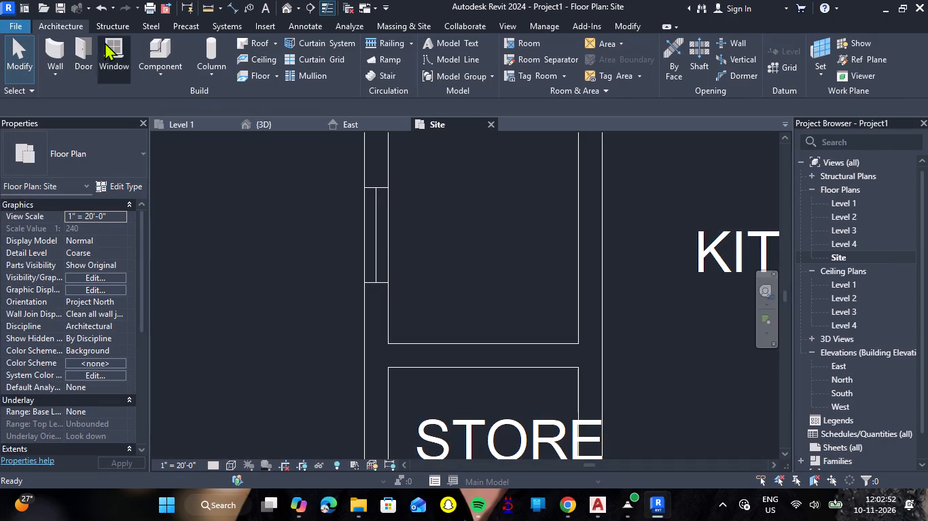
click(143, 149)
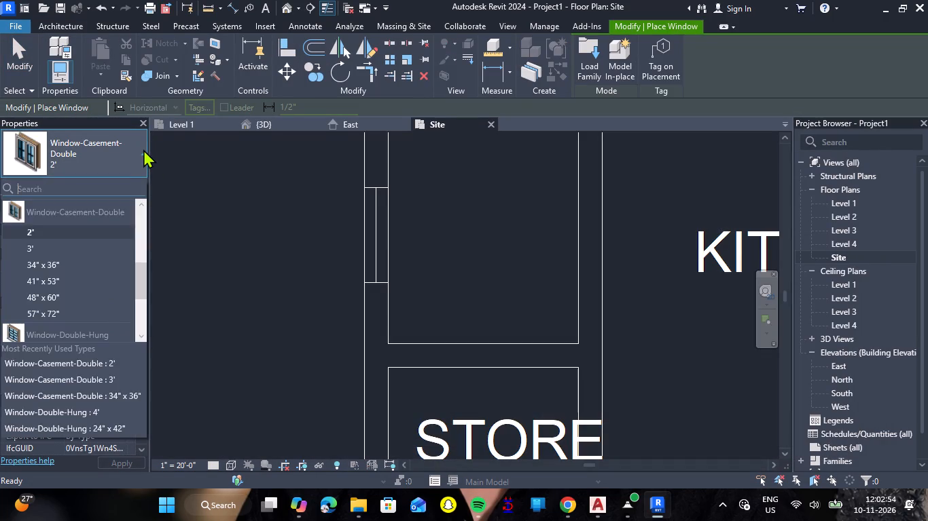
click(143, 149)
click(118, 188)
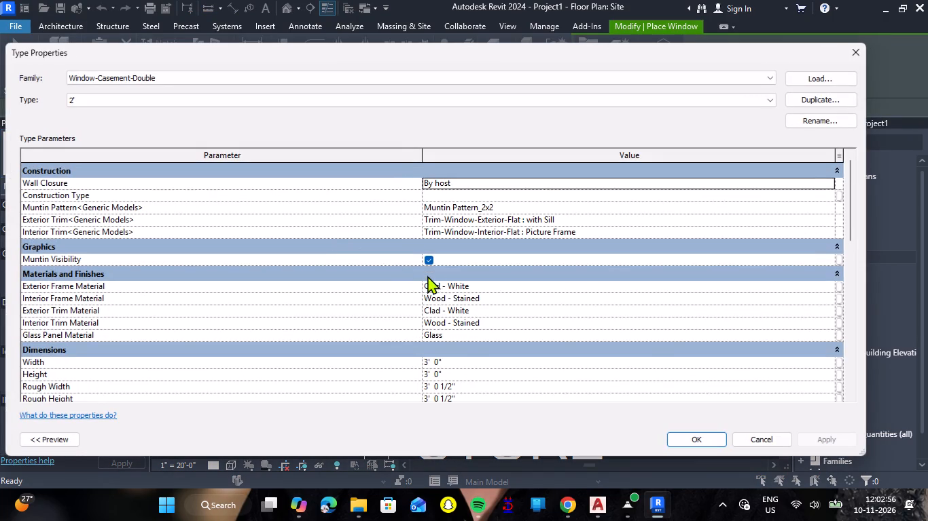
click(461, 362)
text(2')
key(Return)
click(672, 434)
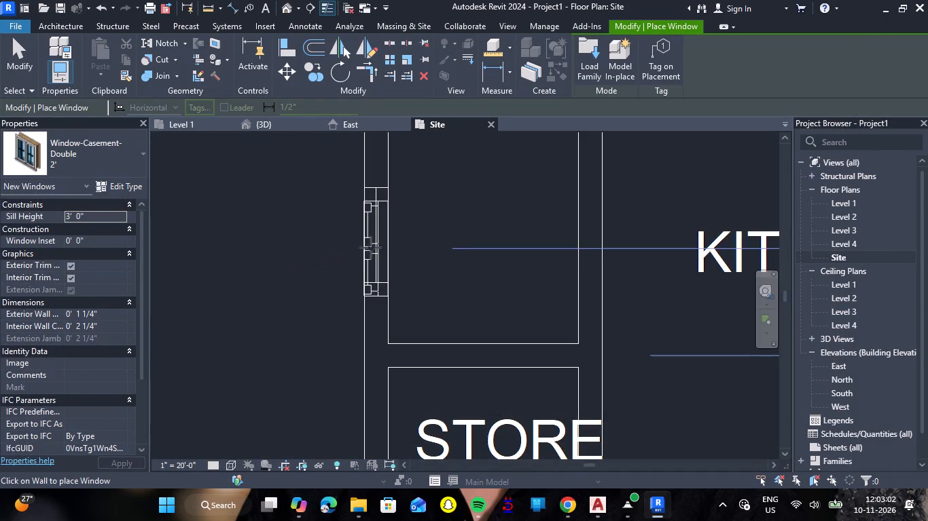
Place a 2' double casement window in the west wall opening of the small room north of the store.
click(374, 235)
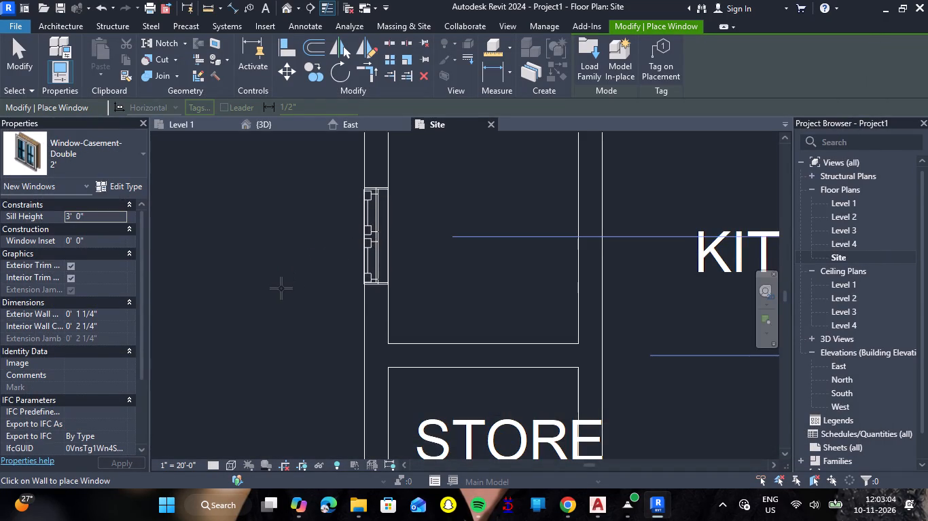
key(Escape)
With the Window tool, choose the Fixed 16" x 24" type for the opening in the bath and toilet's west wall.
scroll(281, 289, down, 2)
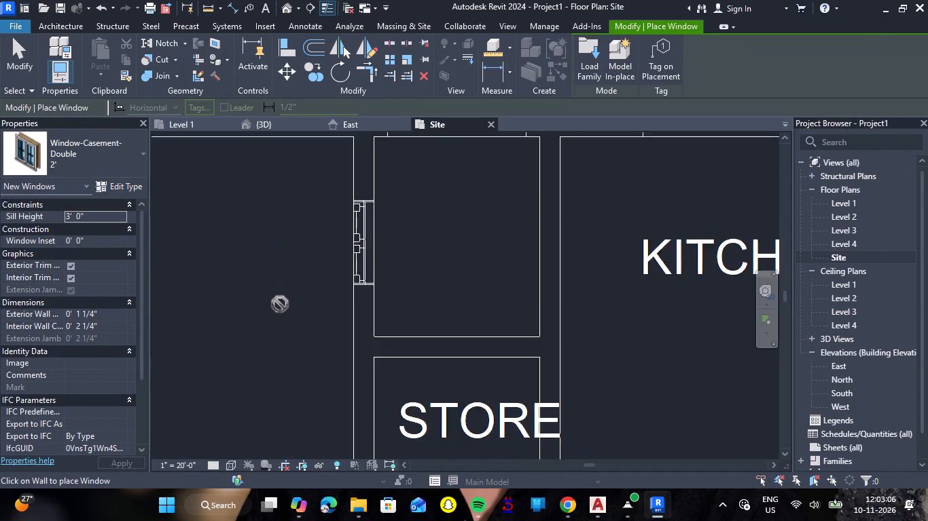
scroll(280, 304, down, 12)
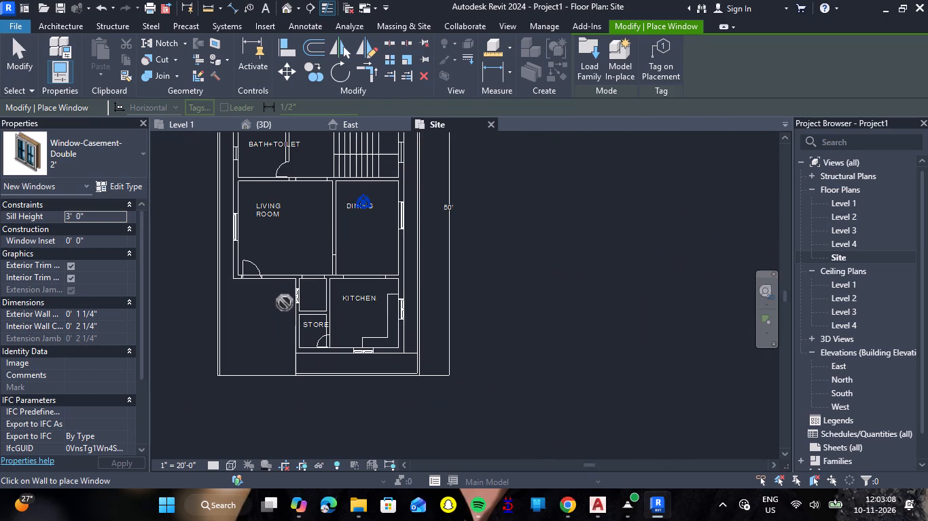
scroll(294, 278, down, 3)
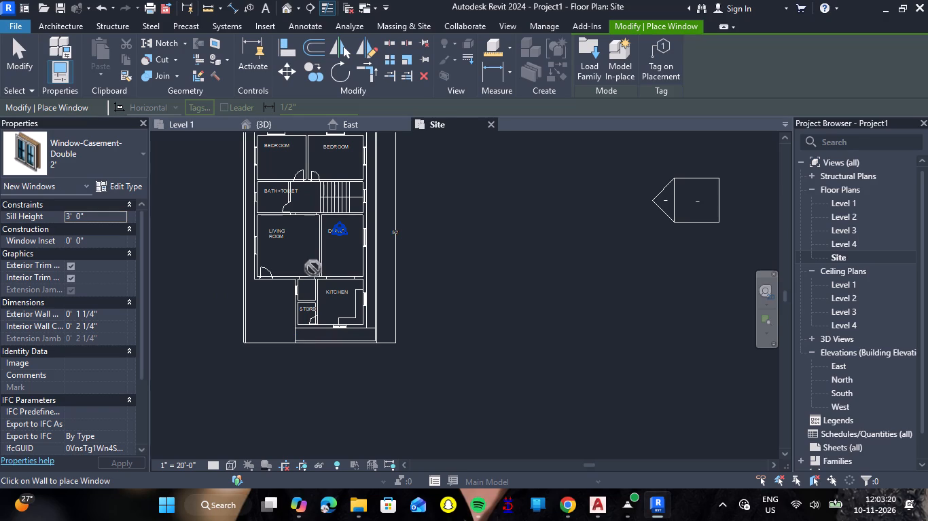
scroll(308, 220, down, 4)
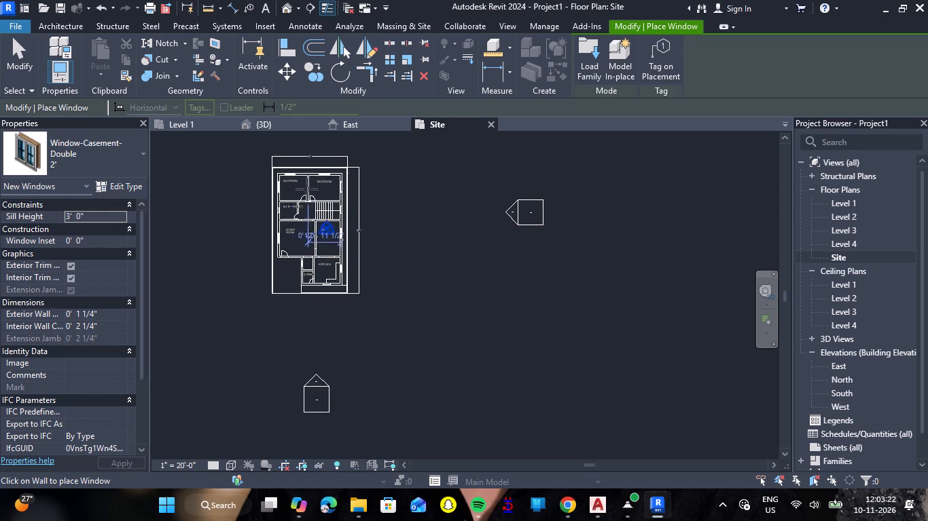
scroll(302, 175, up, 9)
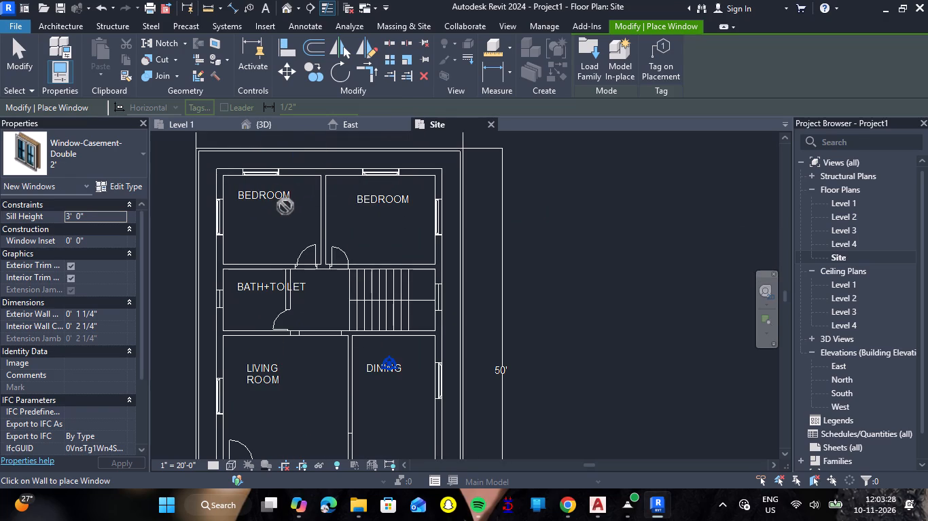
key(Escape)
scroll(221, 308, up, 7)
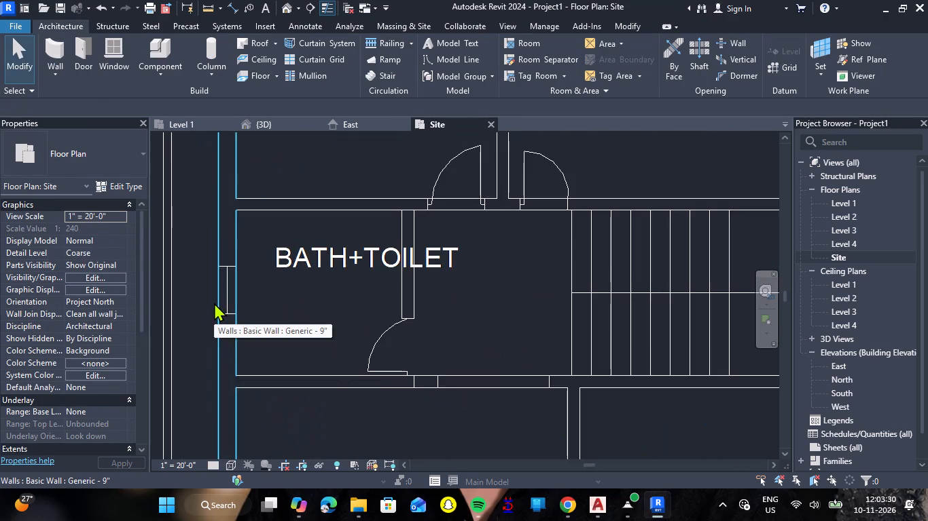
scroll(214, 303, up, 2)
click(119, 53)
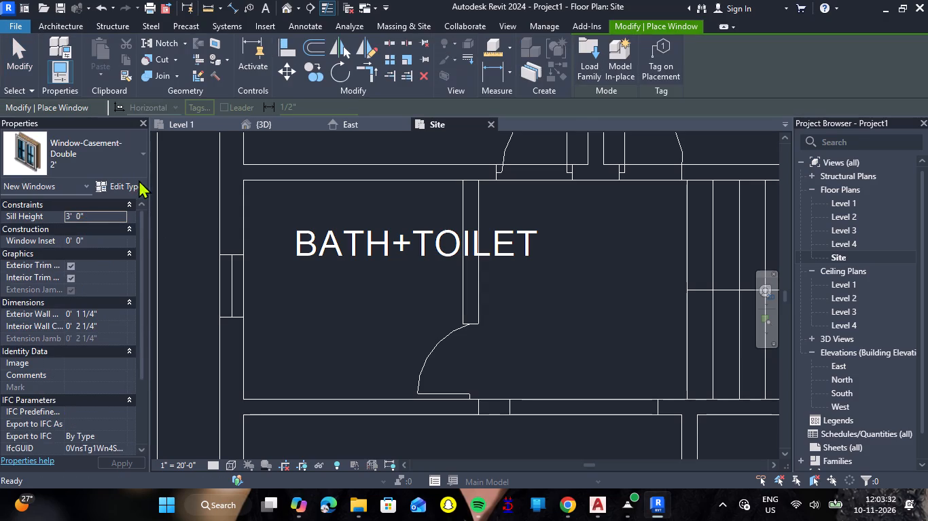
click(145, 156)
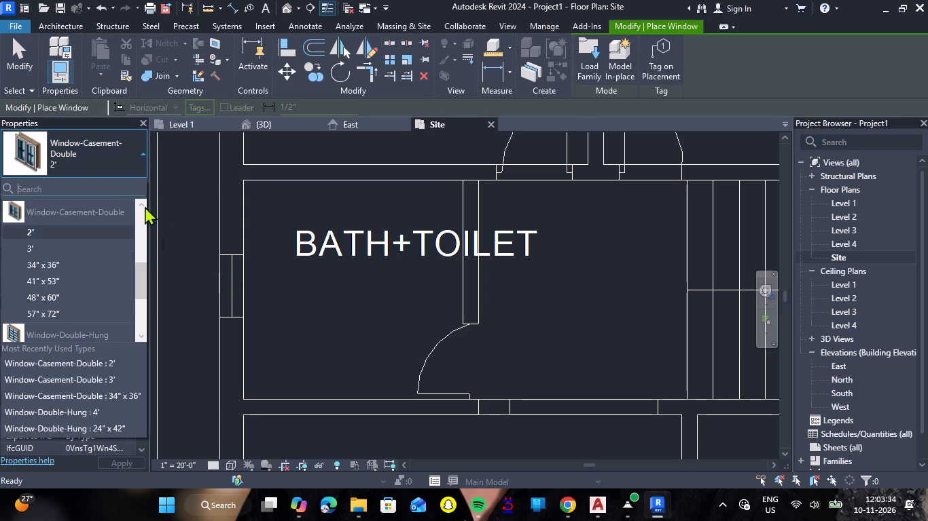
click(102, 127)
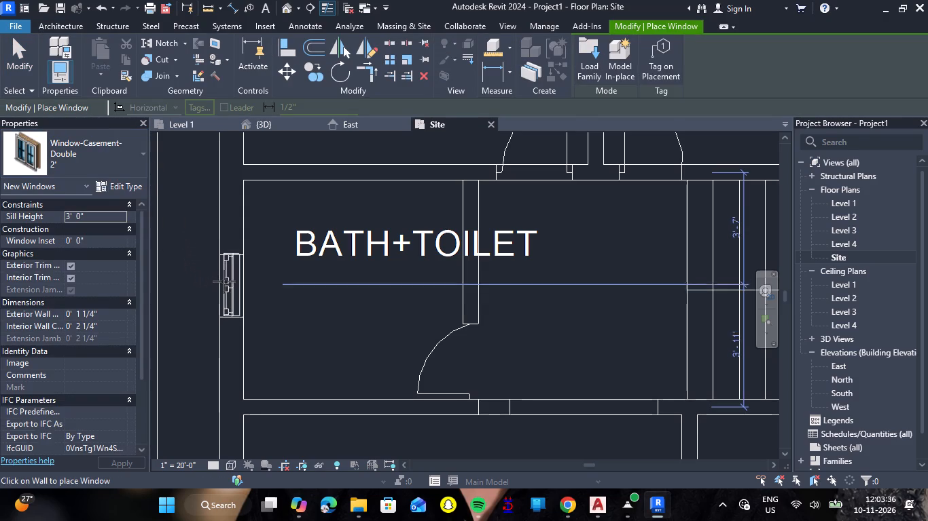
click(141, 153)
scroll(99, 235, up, 2)
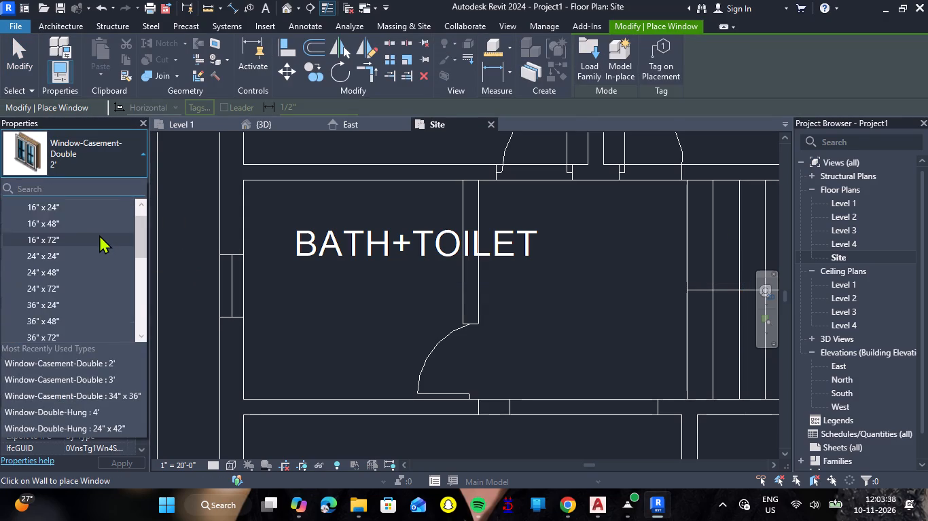
scroll(99, 235, up, 5)
click(99, 235)
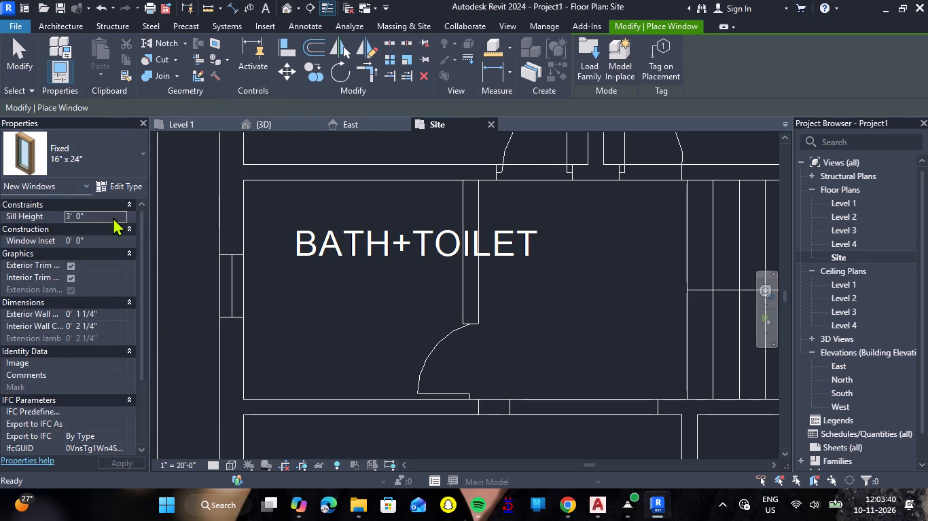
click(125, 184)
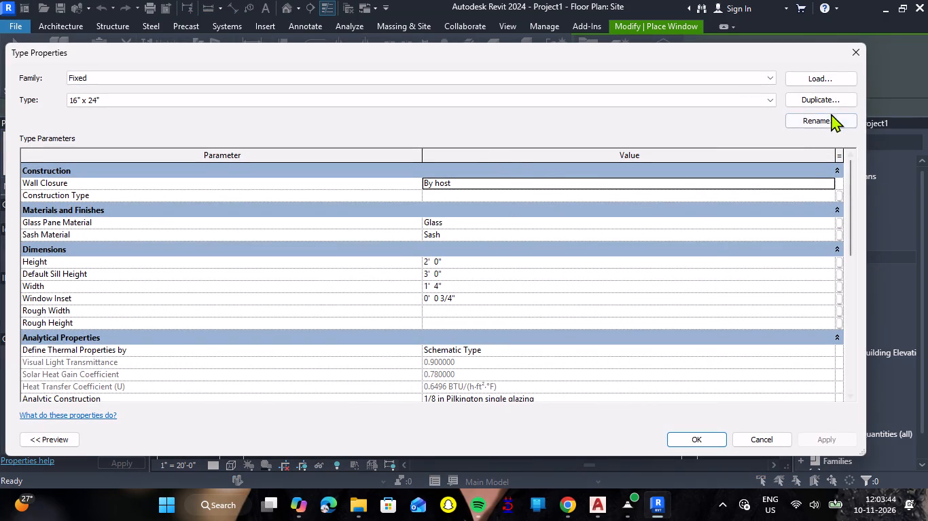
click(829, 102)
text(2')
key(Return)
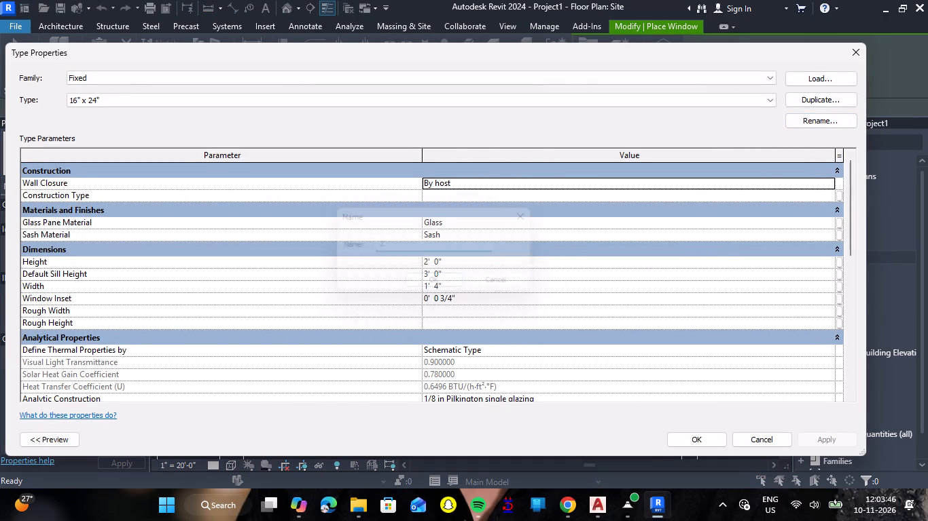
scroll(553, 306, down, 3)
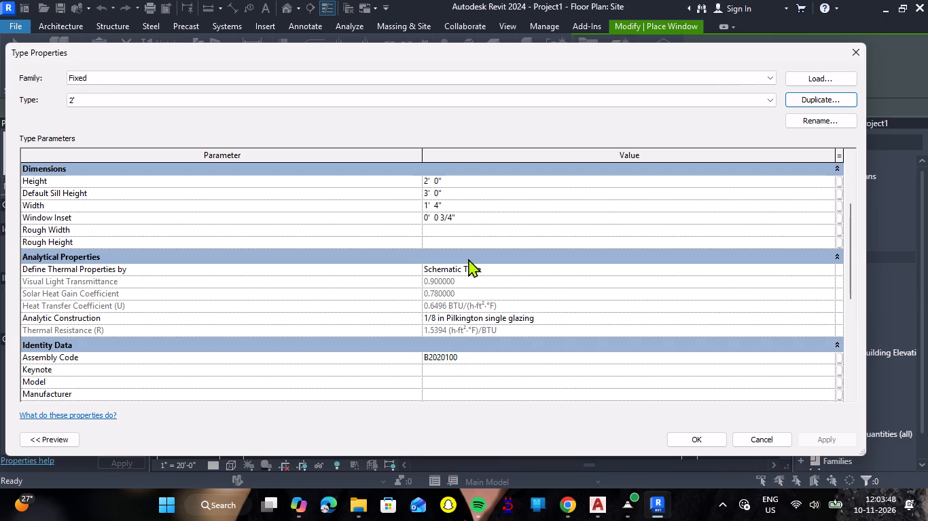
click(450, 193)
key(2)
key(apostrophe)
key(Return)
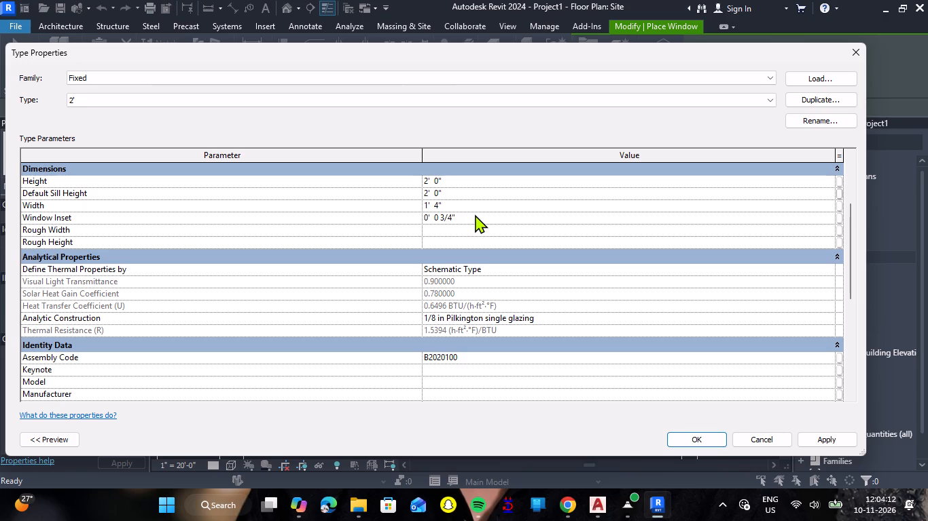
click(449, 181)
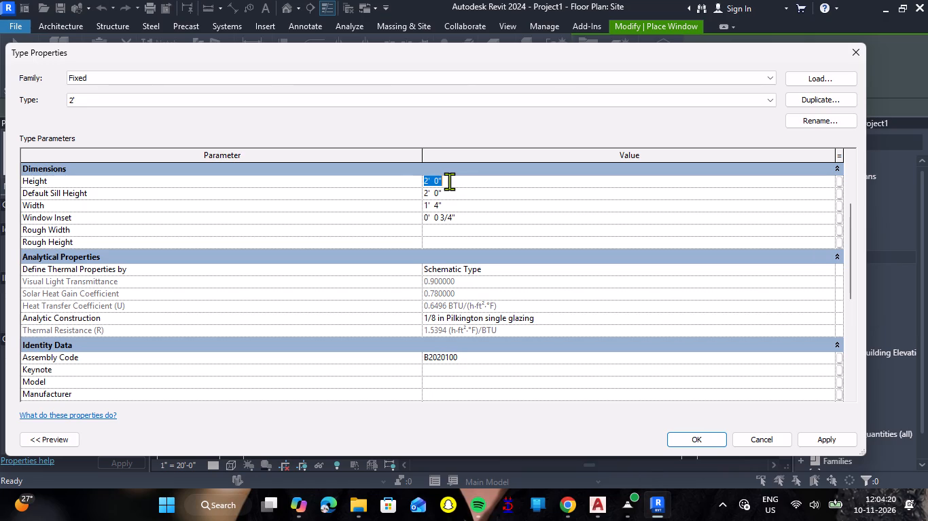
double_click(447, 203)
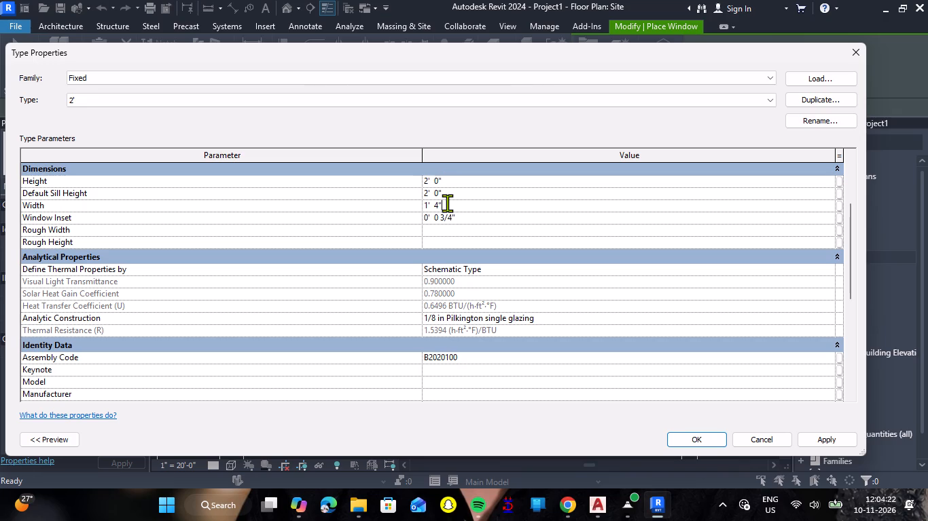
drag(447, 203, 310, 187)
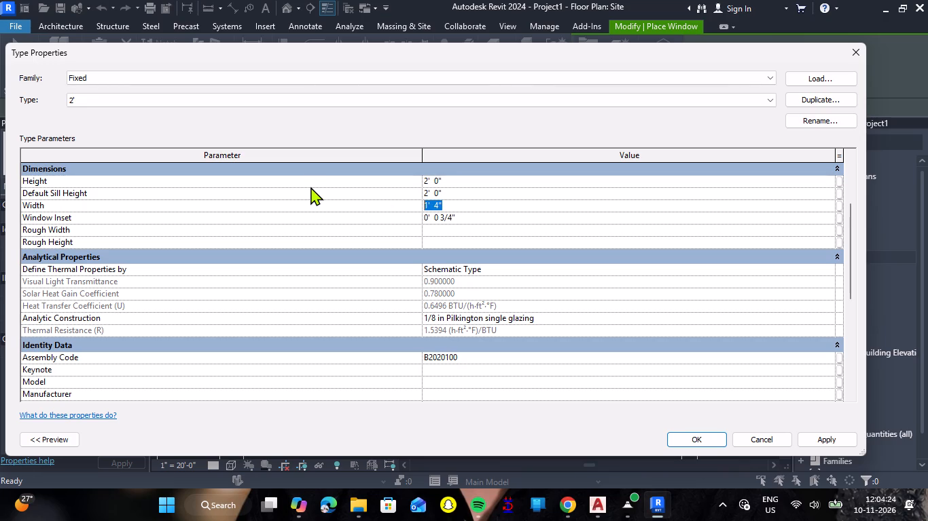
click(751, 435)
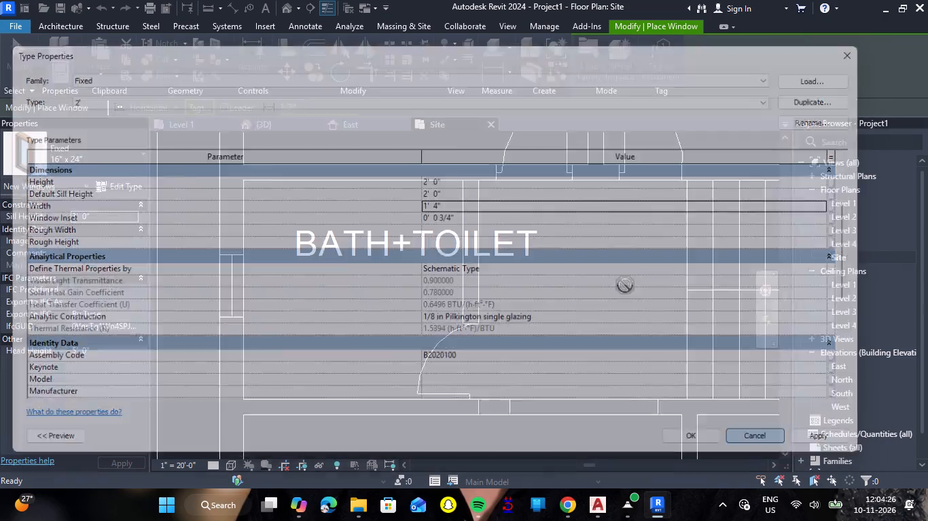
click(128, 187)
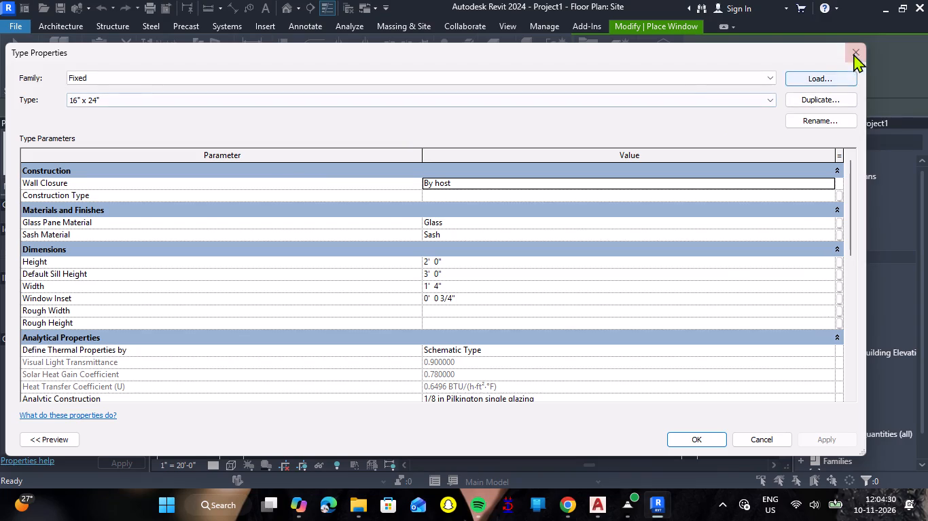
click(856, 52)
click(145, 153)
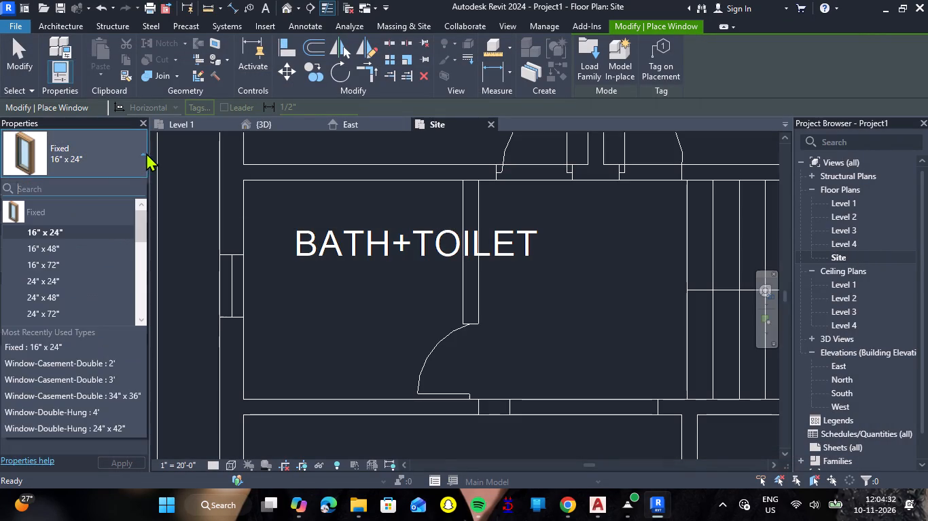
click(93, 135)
Duplicate the Fixed 16" x 24" window type under the name 2'.
click(108, 189)
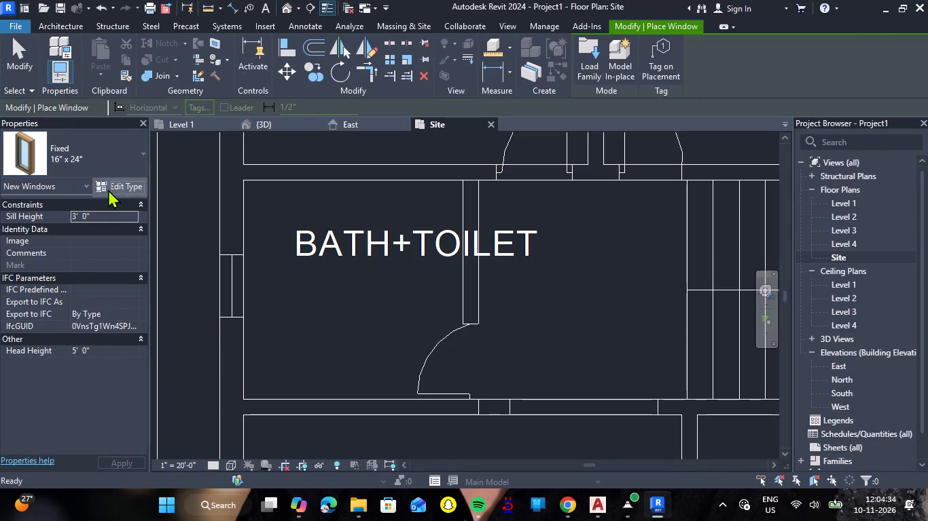
click(819, 101)
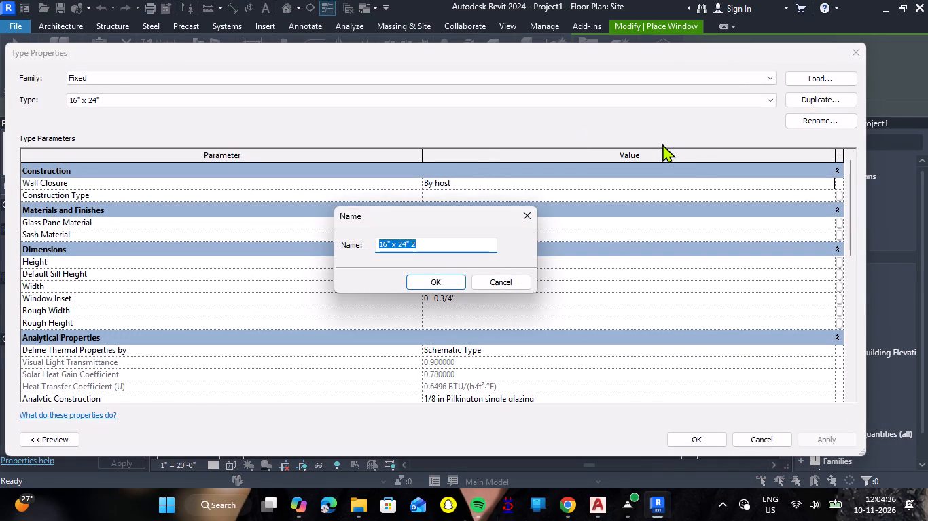
text(2')
key(Return)
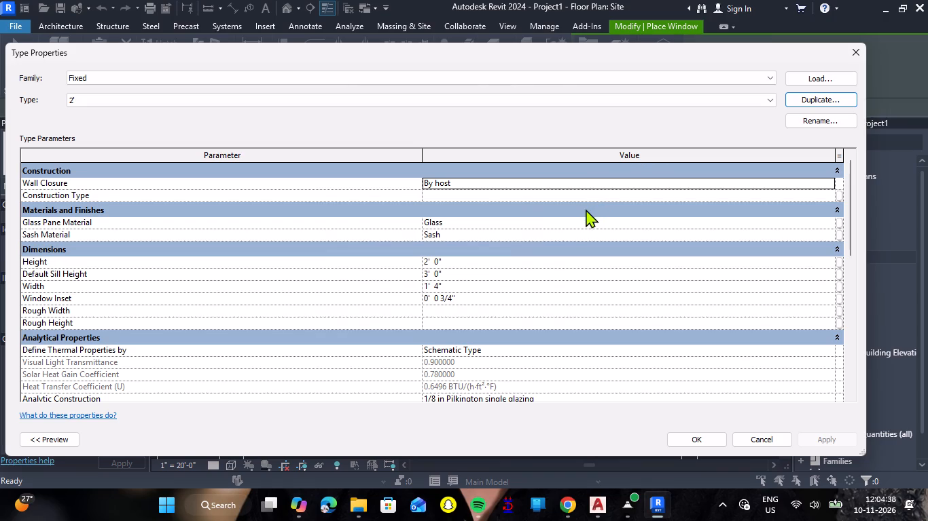
Set the Fixed 2' window type's width to 2', height to 1' and rough height to 1', and accept the type properties.
click(447, 284)
drag(447, 284, 395, 287)
click(395, 287)
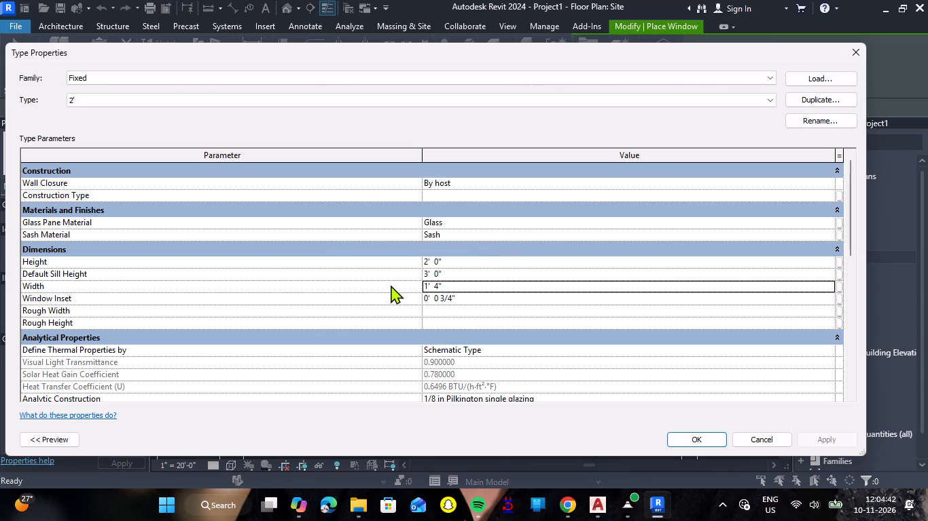
click(454, 286)
text(2')
key(Return)
click(451, 260)
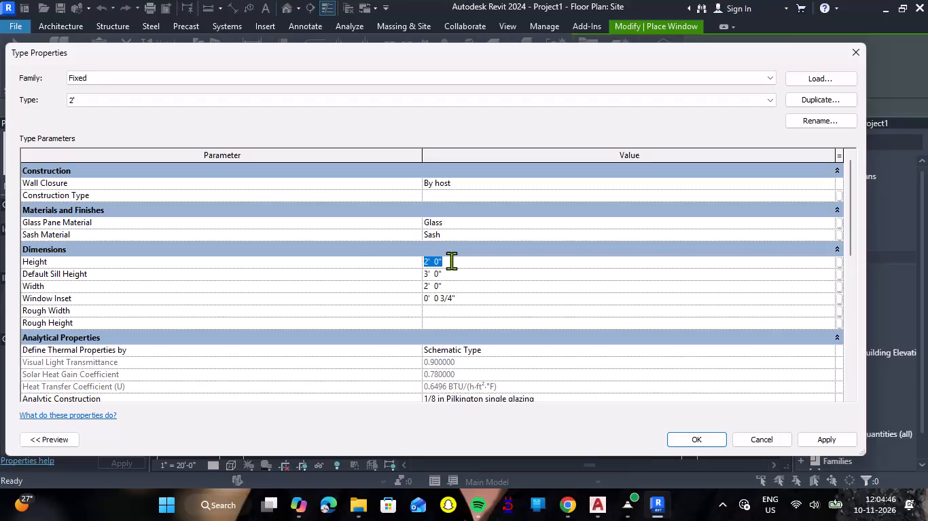
key(BackSpace)
text(1')
key(Return)
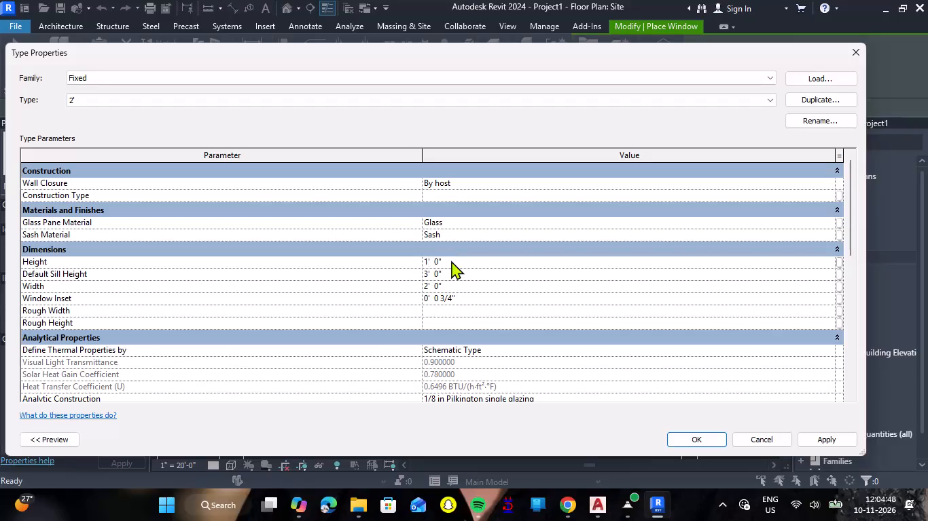
click(442, 322)
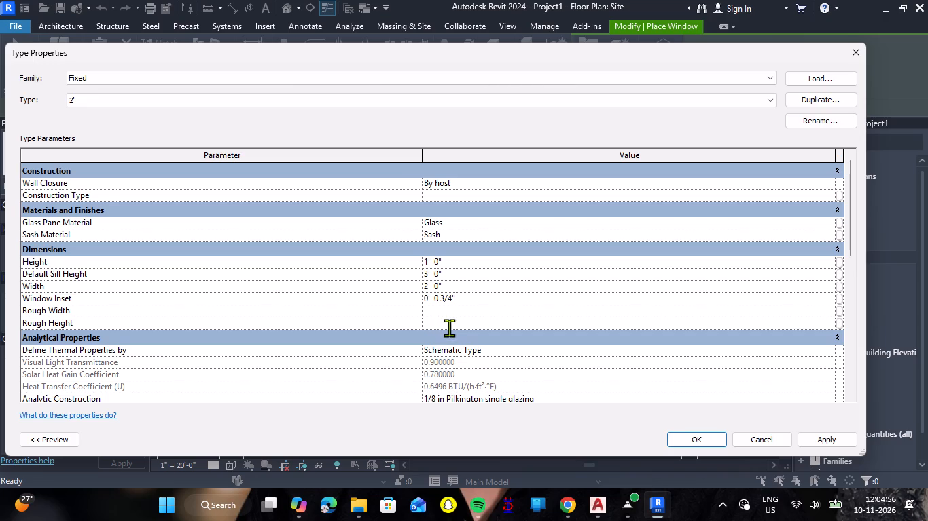
text(1')
key(Return)
click(699, 436)
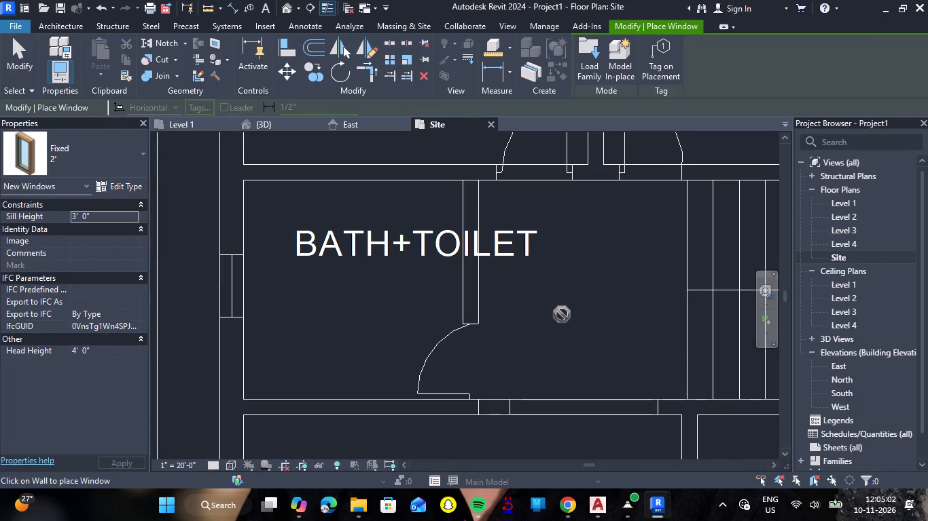
Place the Fixed 2' window in the west wall opening of the bath and toilet.
click(233, 284)
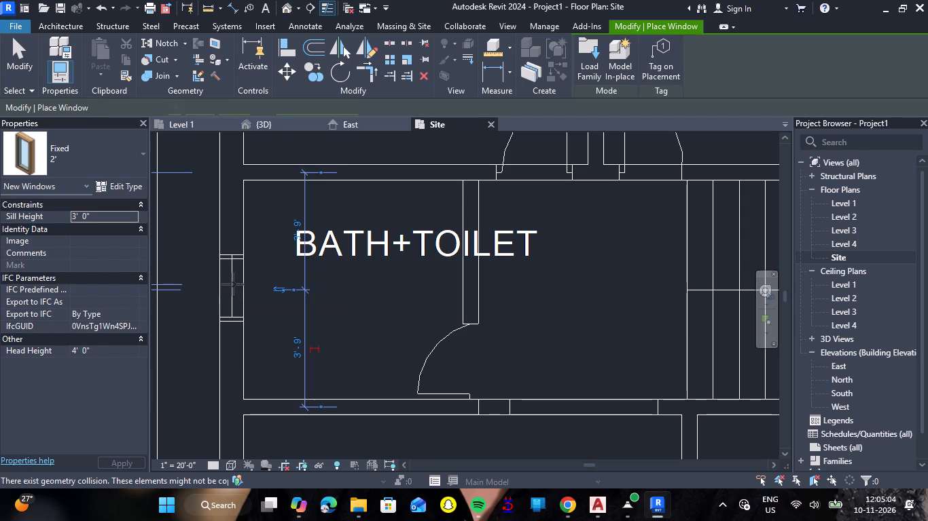
Place a 3' Window-Casement-Double window in the staircase's east wall opening and end window placement.
scroll(321, 291, down, 7)
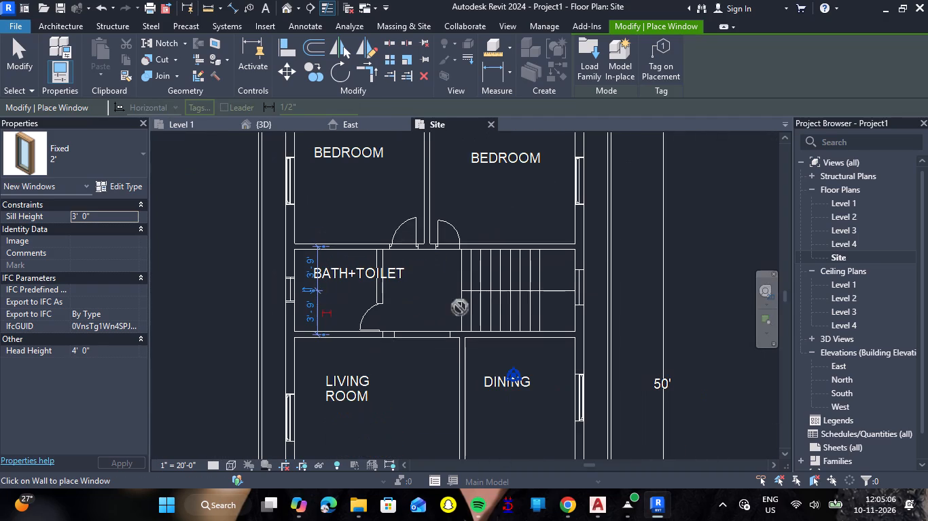
scroll(540, 307, down, 2)
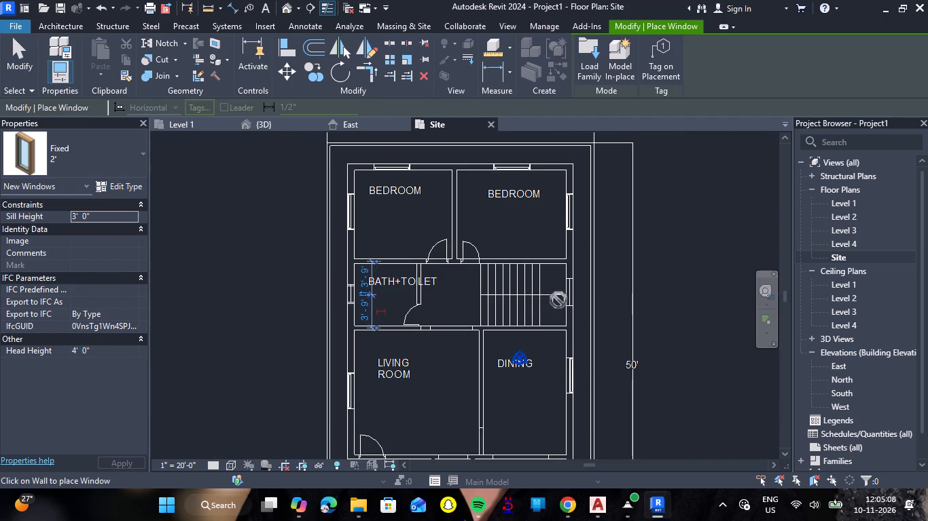
scroll(558, 300, up, 7)
scroll(605, 271, up, 3)
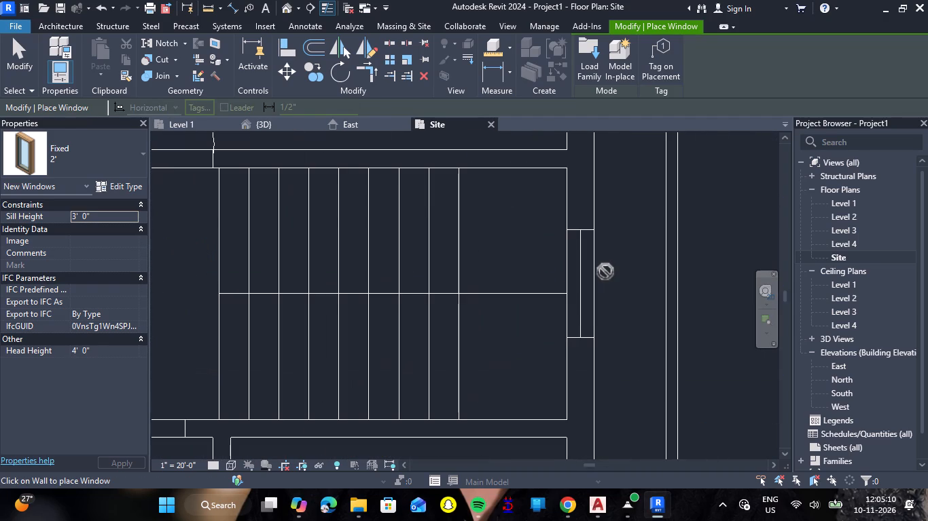
key(Escape)
click(147, 151)
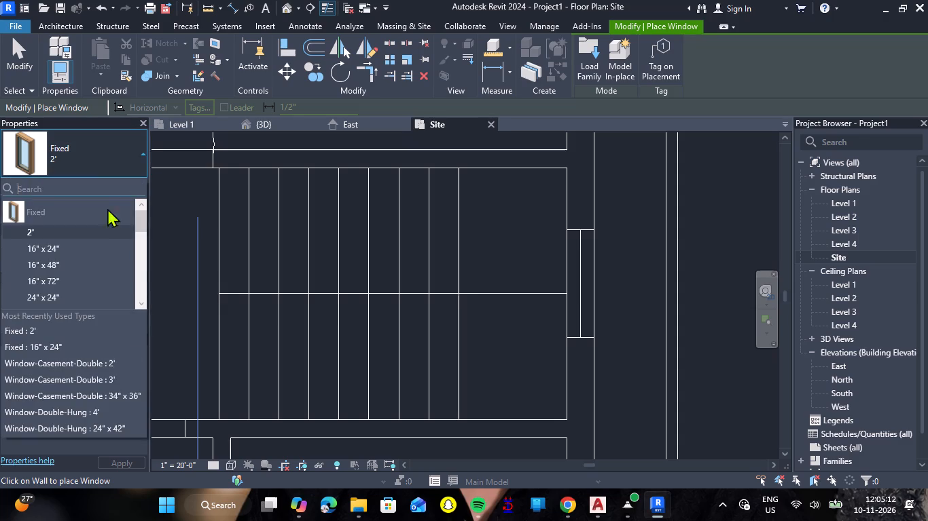
scroll(75, 251, down, 3)
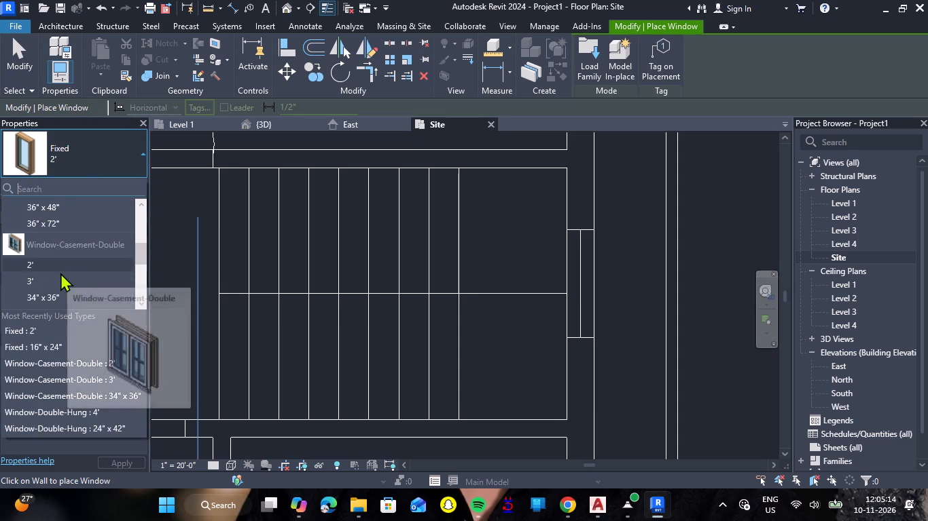
click(62, 279)
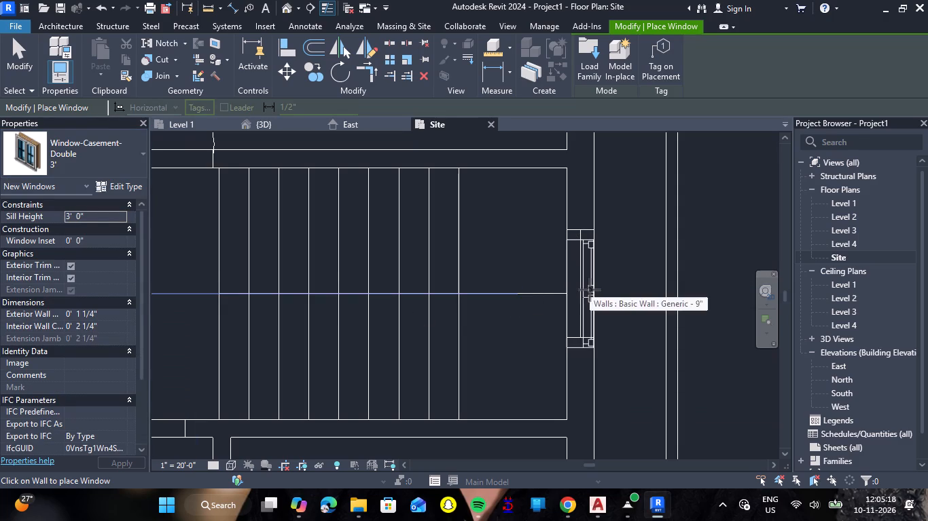
double_click(591, 283)
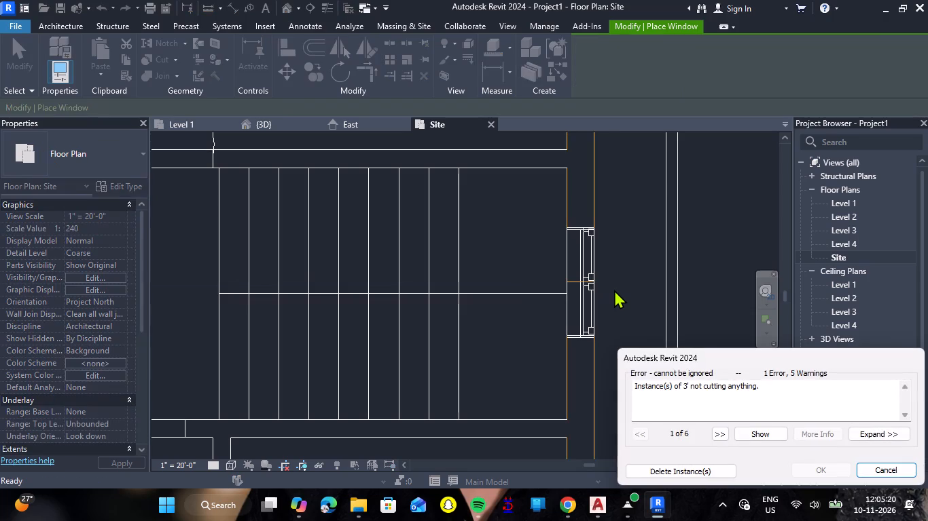
key(Escape)
Nudge the 3' casement window in the staircase's east wall south to line up with its plan opening.
scroll(604, 311, up, 2)
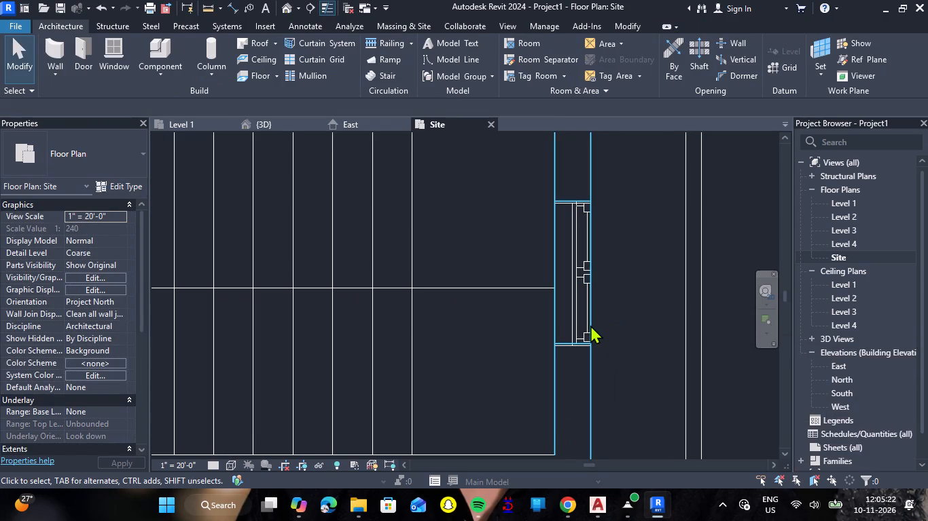
click(590, 325)
key(Escape)
click(577, 334)
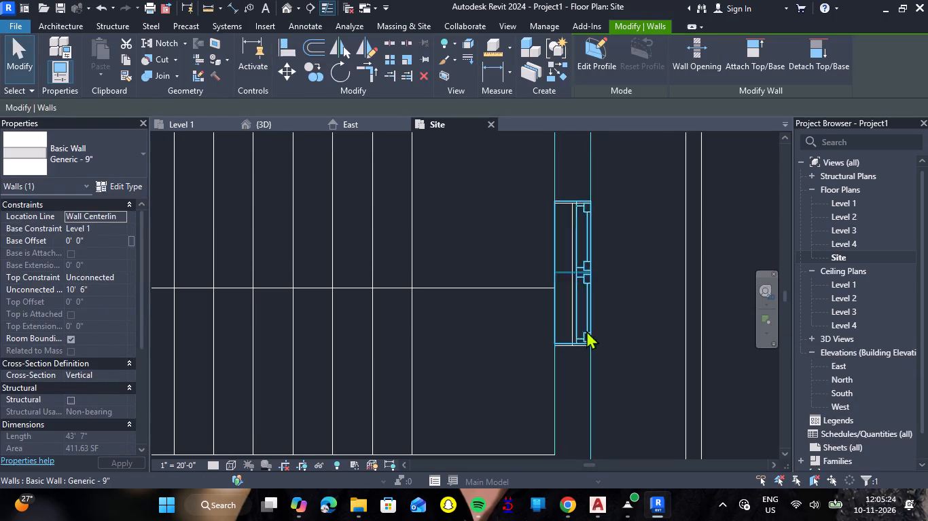
key(Escape)
click(579, 305)
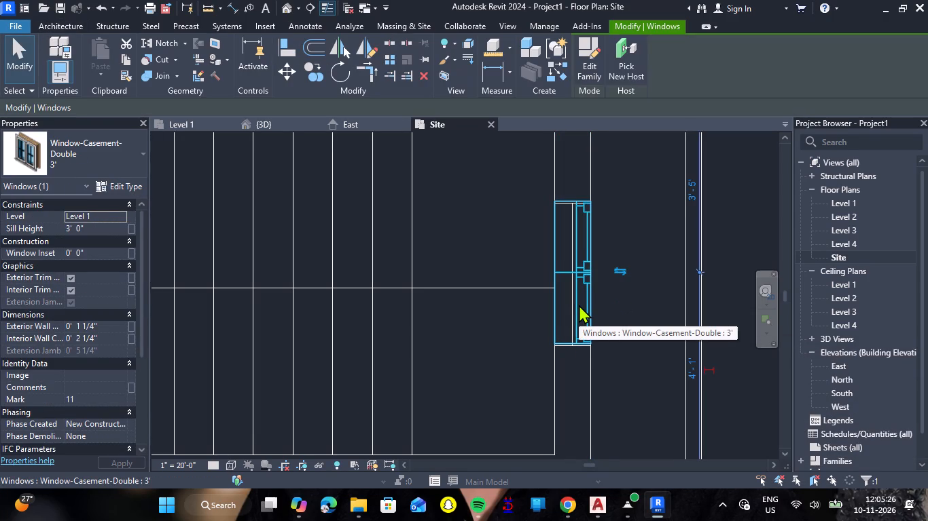
key(Down)
scroll(579, 305, down, 12)
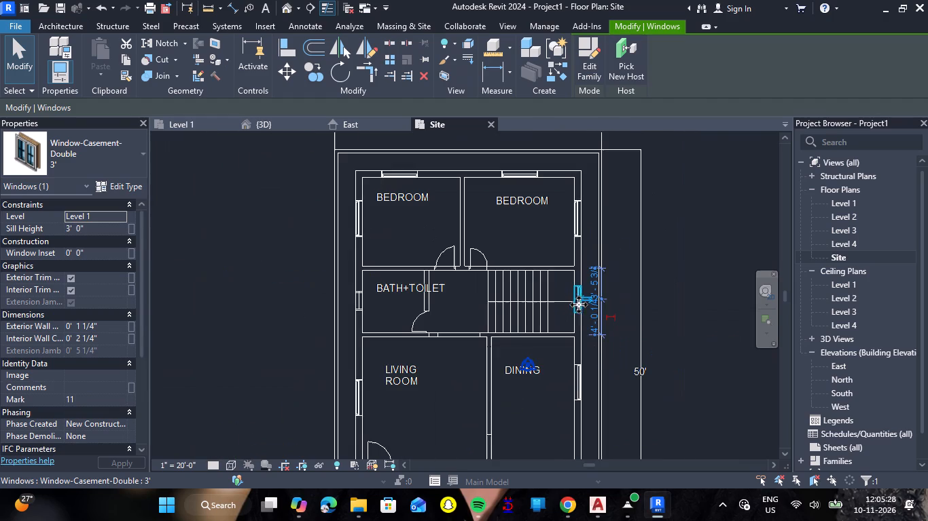
key(Escape)
Nudge the 4' double-hung window in the northwest bedroom's north wall west to match its plan opening.
scroll(393, 151, up, 9)
scroll(393, 218, up, 4)
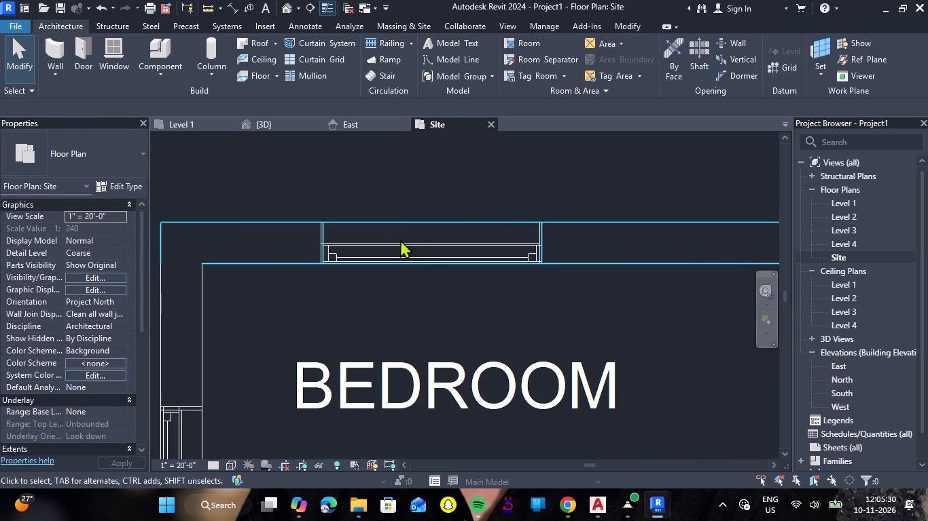
click(421, 243)
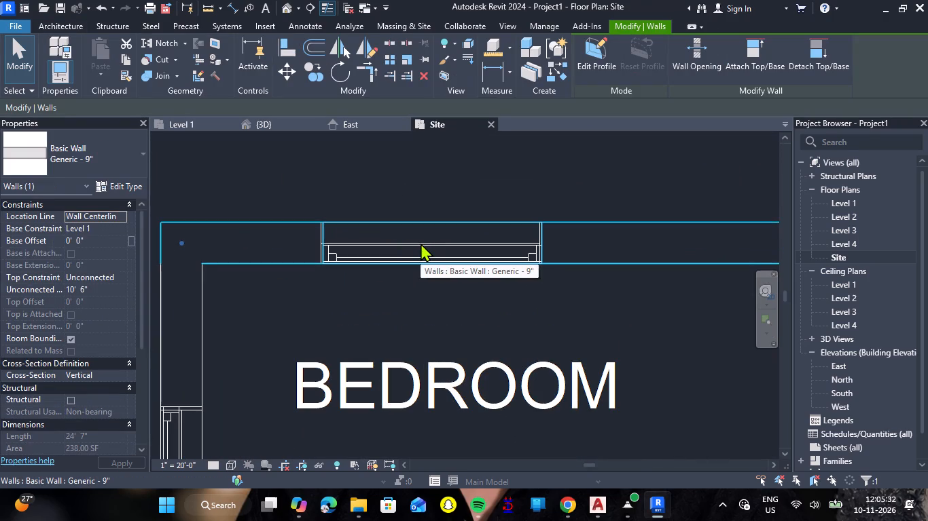
scroll(421, 243, up, 6)
key(Escape)
click(406, 254)
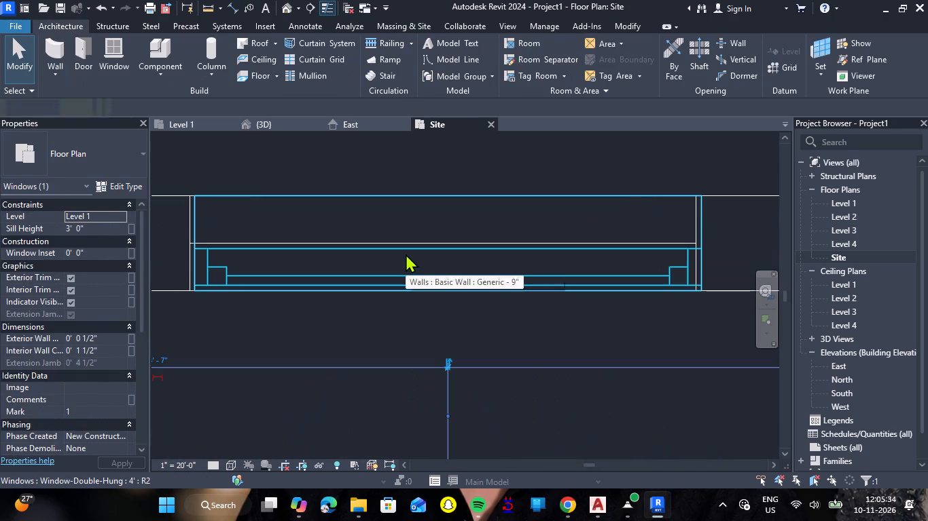
key(Left)
key(Left)
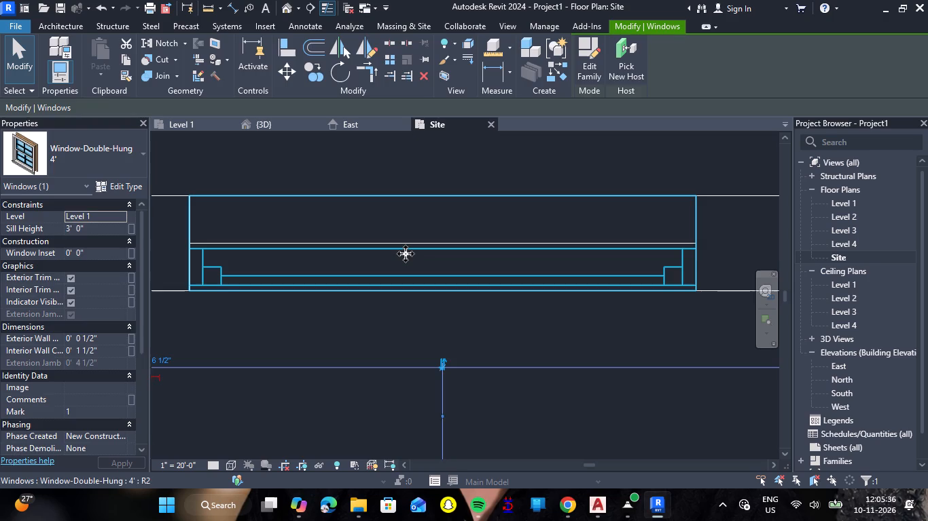
key(Escape)
Nudge the 4' double-hung window in the northeast bedroom's north wall west to match its plan opening.
scroll(406, 254, down, 16)
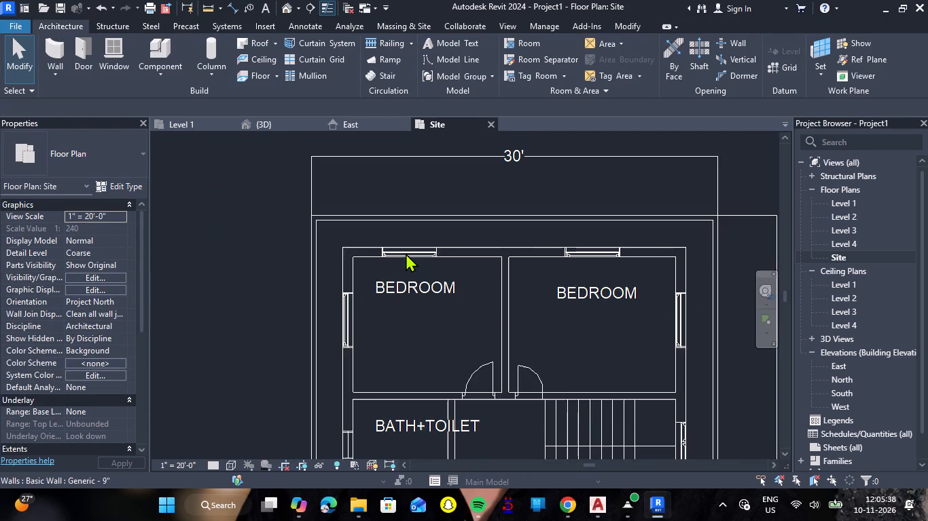
scroll(582, 257, up, 9)
scroll(684, 248, up, 6)
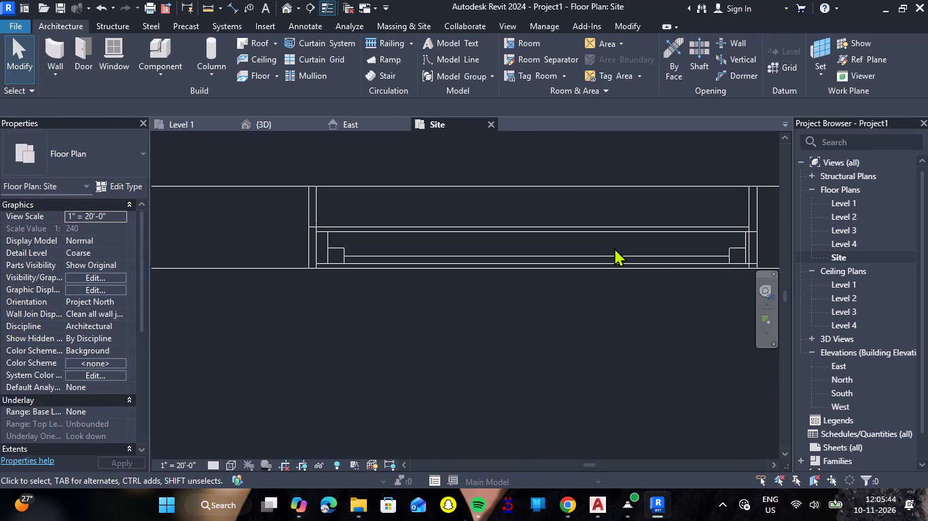
click(594, 256)
key(Left)
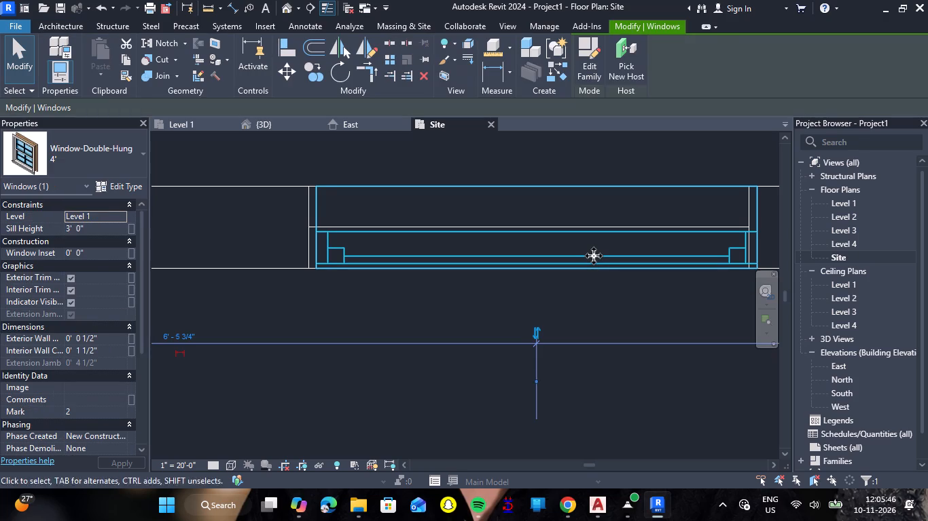
key(Left)
key(Left)
key(Left)
key(Right)
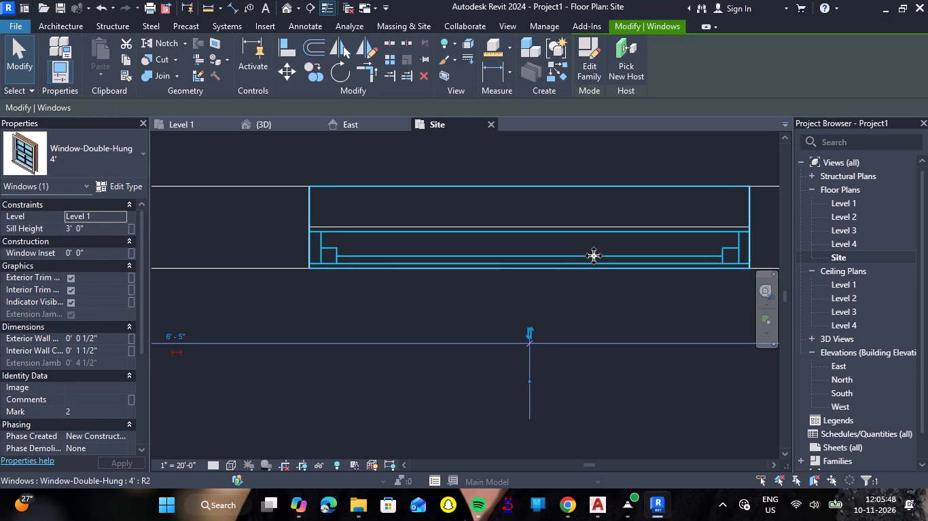
key(Escape)
Nudge the 4' double-hung window in the northwest bedroom's west wall south to match its plan opening.
scroll(594, 256, down, 12)
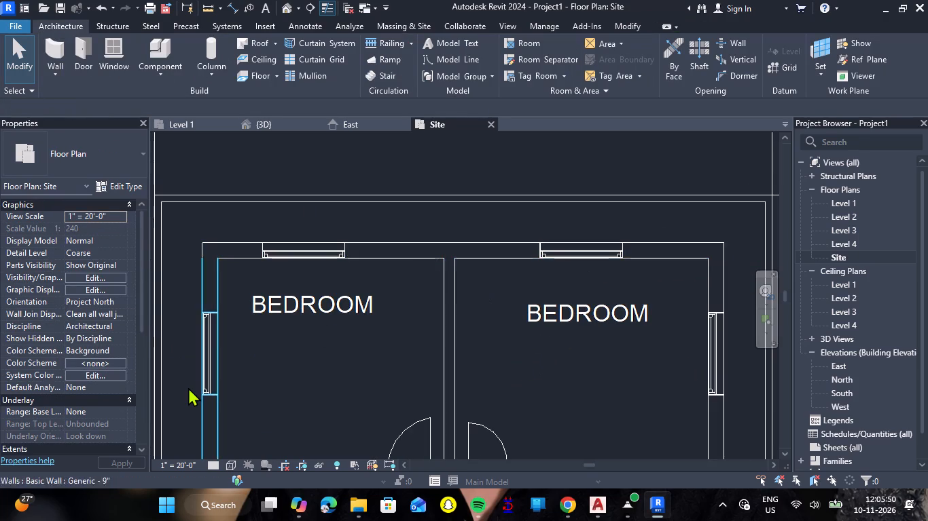
scroll(188, 387, up, 9)
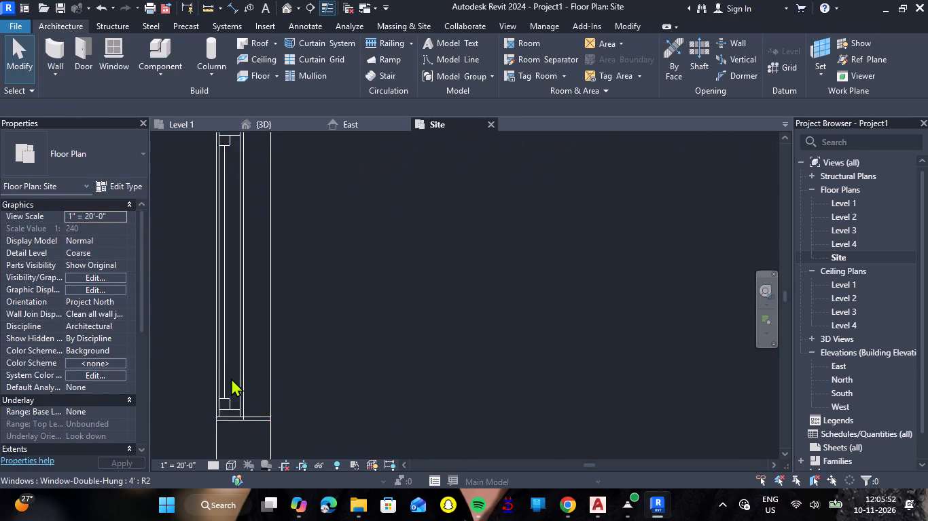
scroll(231, 378, up, 2)
click(227, 376)
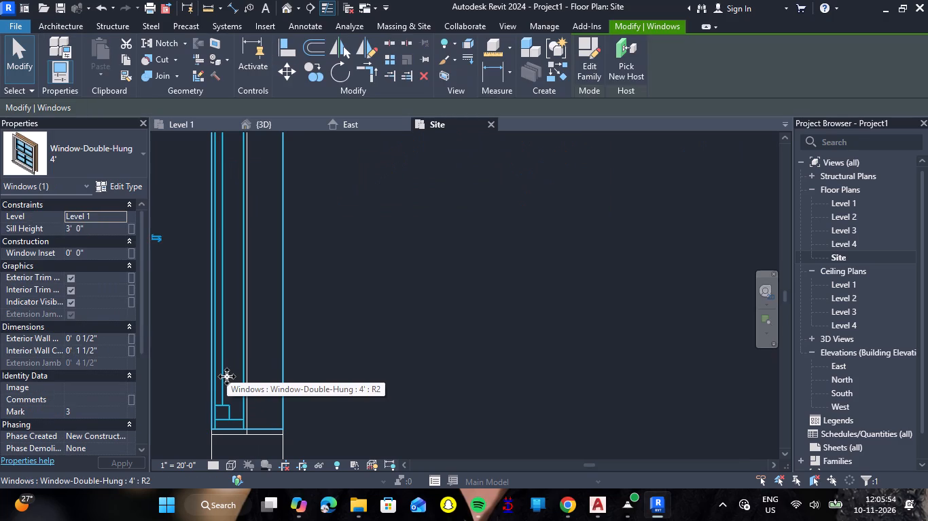
scroll(221, 381, down, 3)
key(Down)
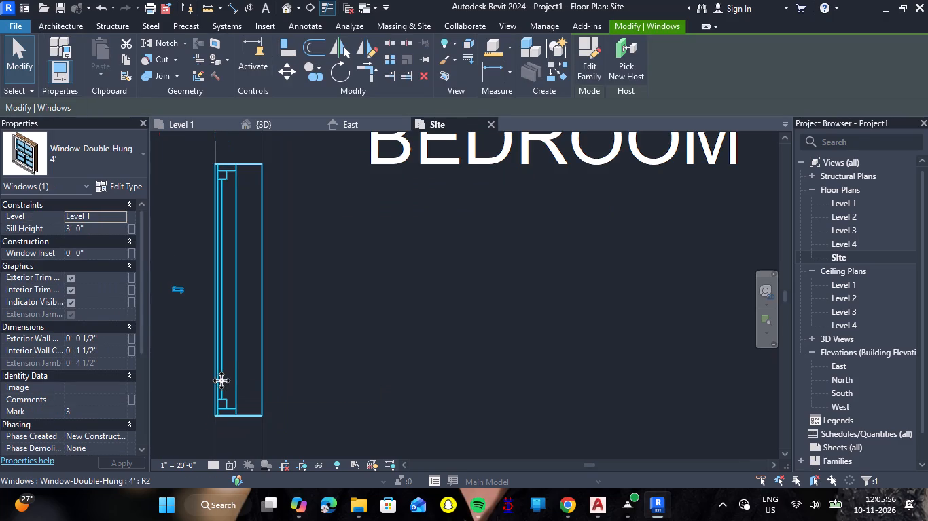
key(Escape)
Examine the window opening in the bath and toilet's west wall against the linked plan.
scroll(300, 360, down, 7)
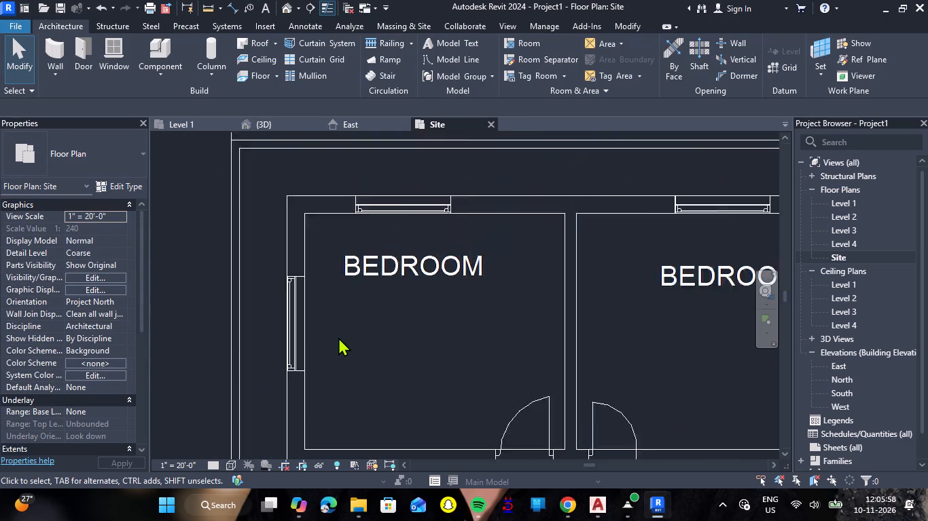
scroll(338, 337, down, 6)
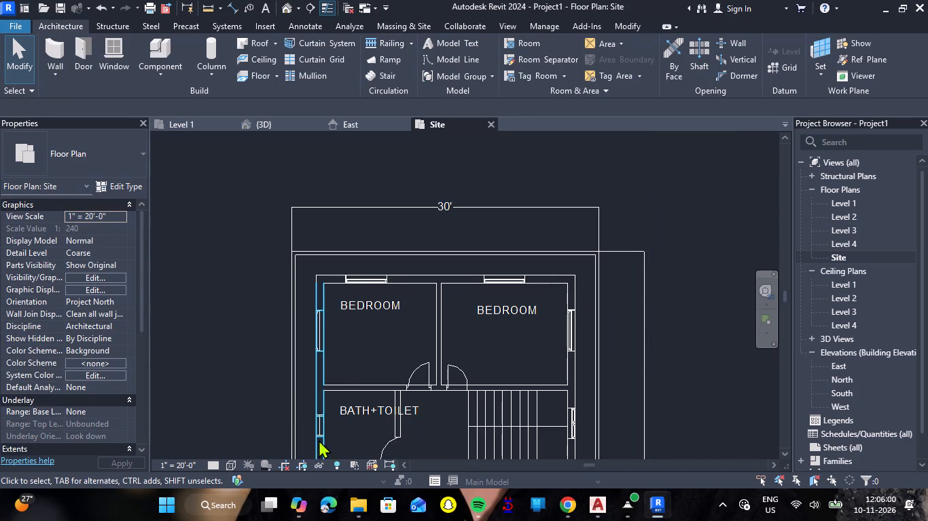
scroll(345, 339, down, 4)
scroll(324, 395, up, 16)
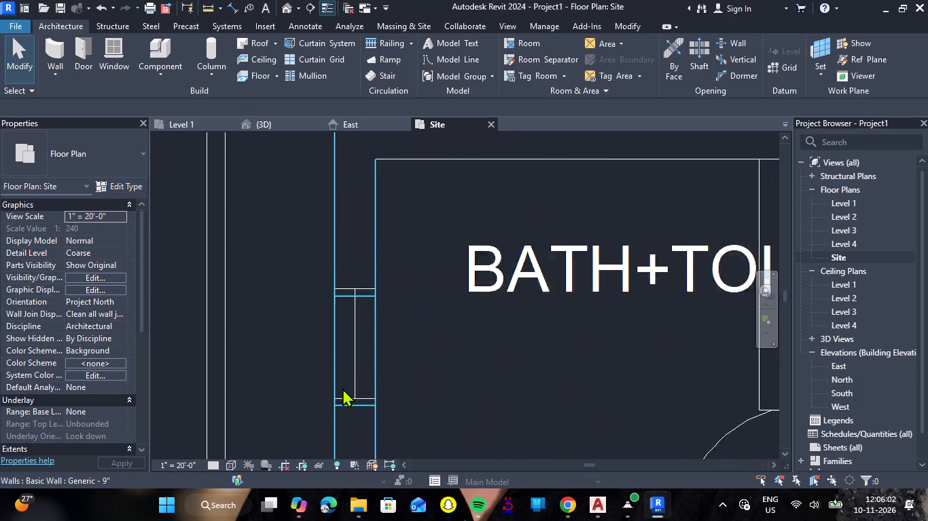
scroll(342, 388, up, 1)
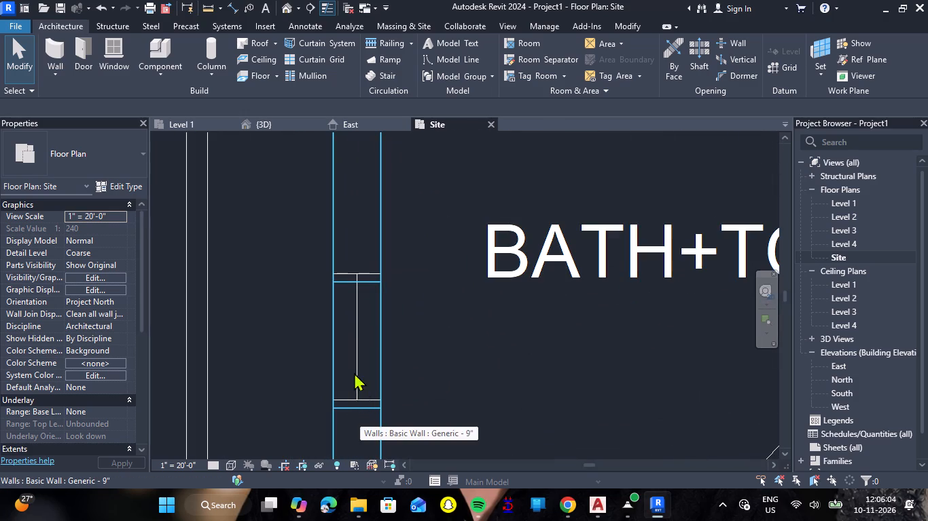
key(Escape)
scroll(372, 252, up, 3)
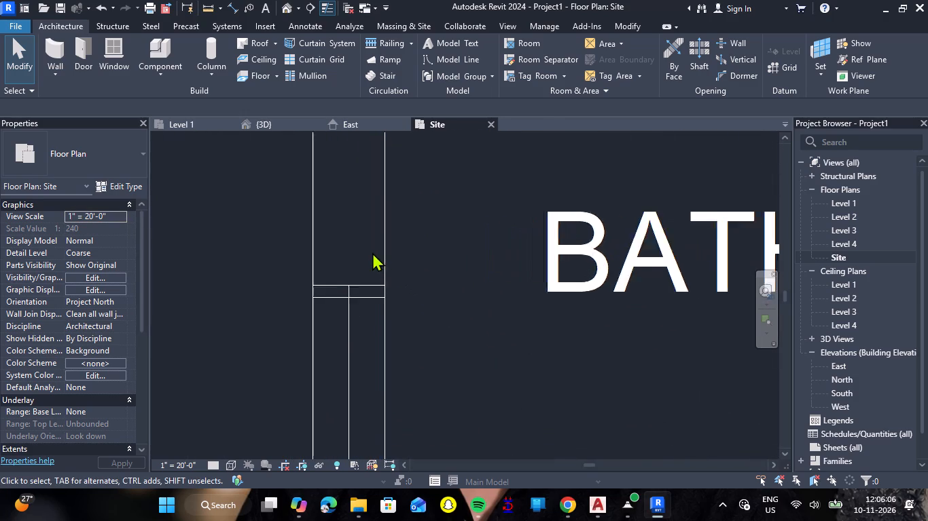
scroll(372, 252, up, 2)
click(342, 343)
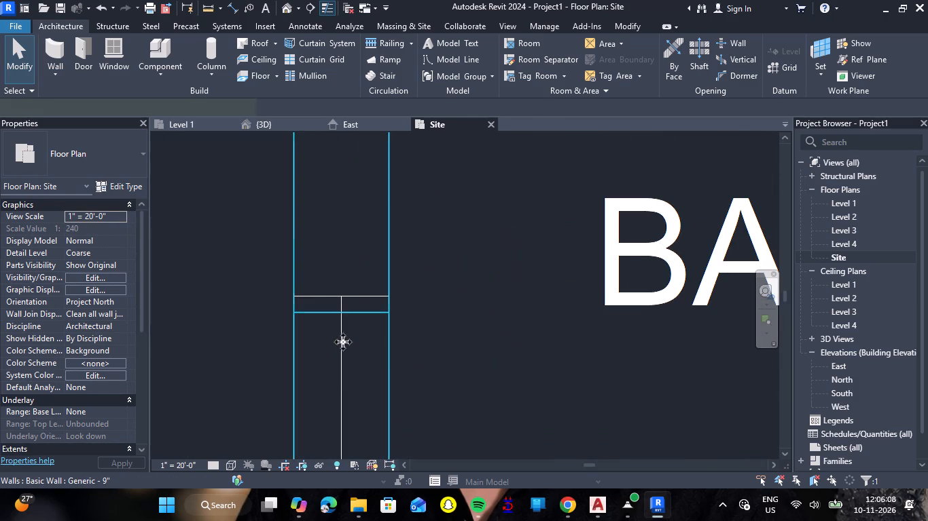
scroll(343, 341, down, 7)
key(Escape)
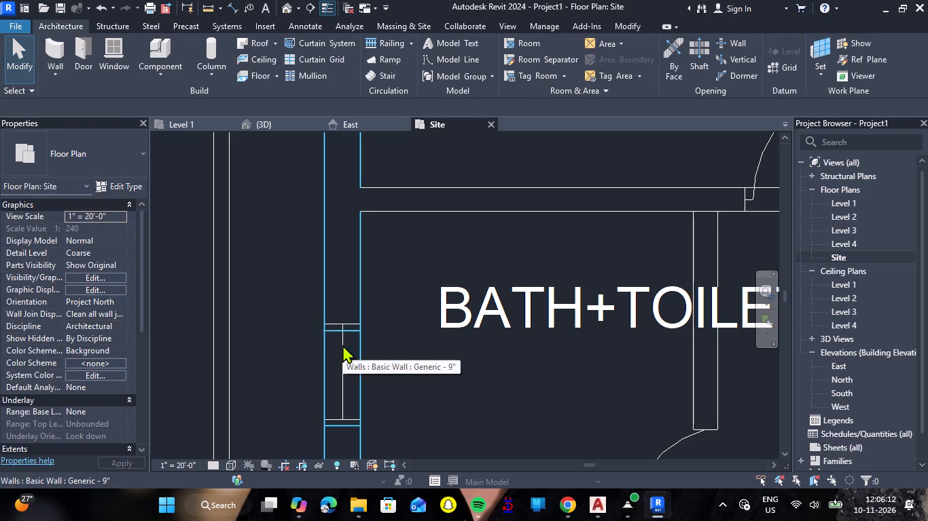
scroll(399, 337, down, 5)
scroll(243, 493, down, 4)
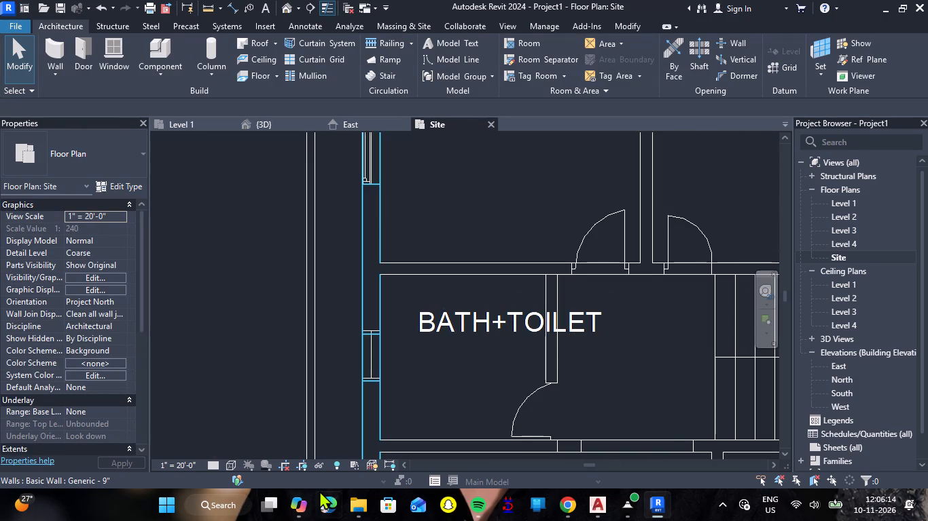
scroll(319, 490, down, 1)
scroll(563, 223, down, 6)
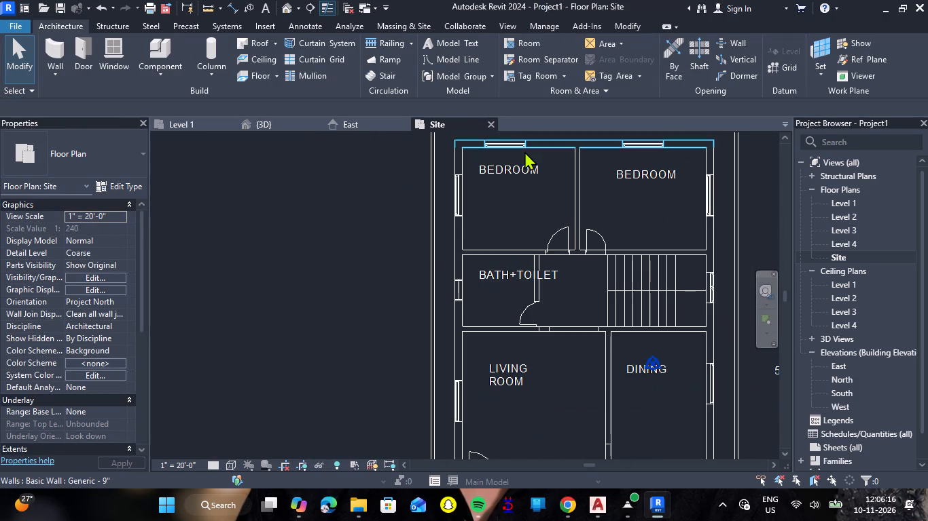
Flip the 4' double-hung window in the northwest bedroom's north wall so its sash faces the exterior.
scroll(524, 178, down, 2)
scroll(511, 127, up, 13)
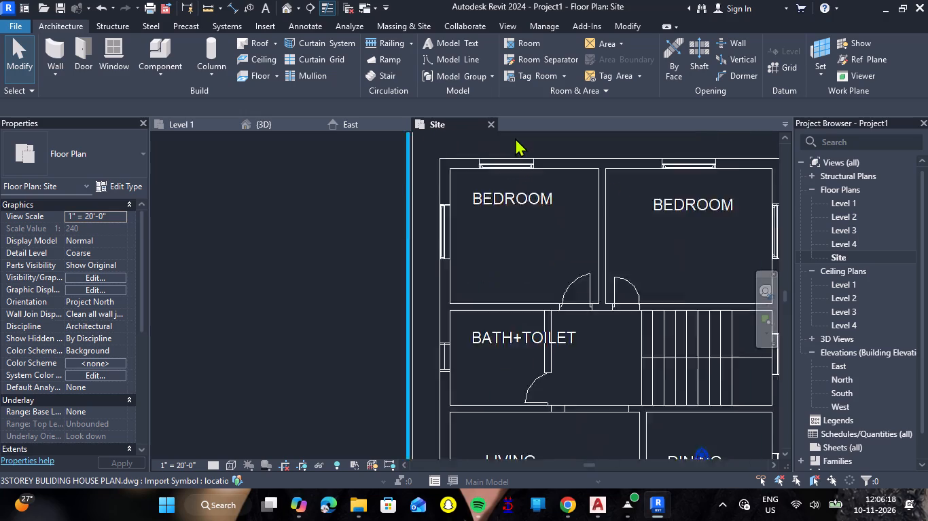
scroll(515, 138, up, 10)
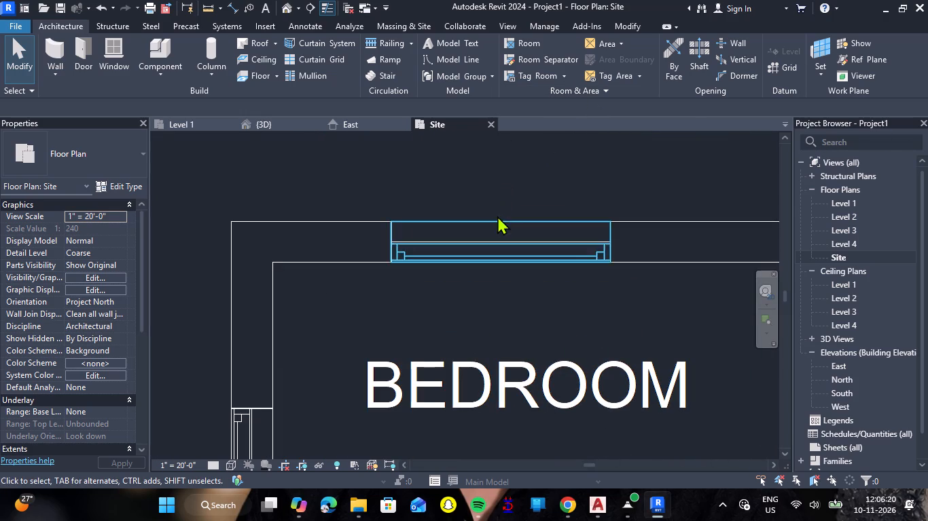
click(501, 252)
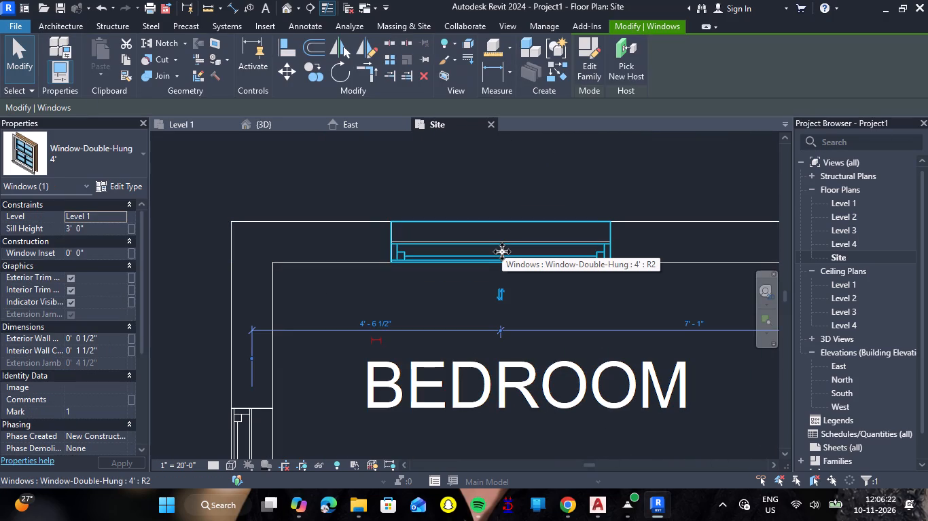
key(space)
Flip the 4' double-hung window in the northeast bedroom's north wall so its sash faces the exterior.
scroll(502, 235, down, 8)
scroll(927, 227, down, 1)
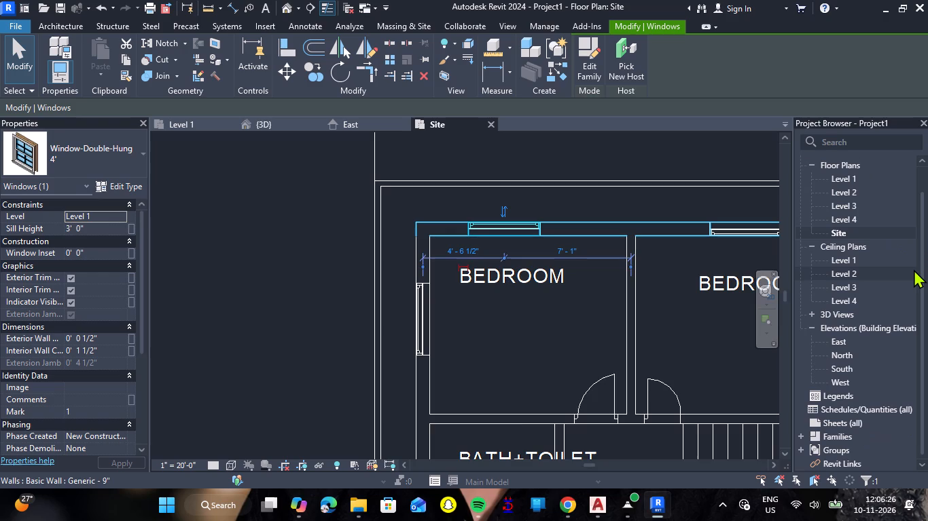
scroll(711, 273, down, 9)
scroll(728, 254, up, 4)
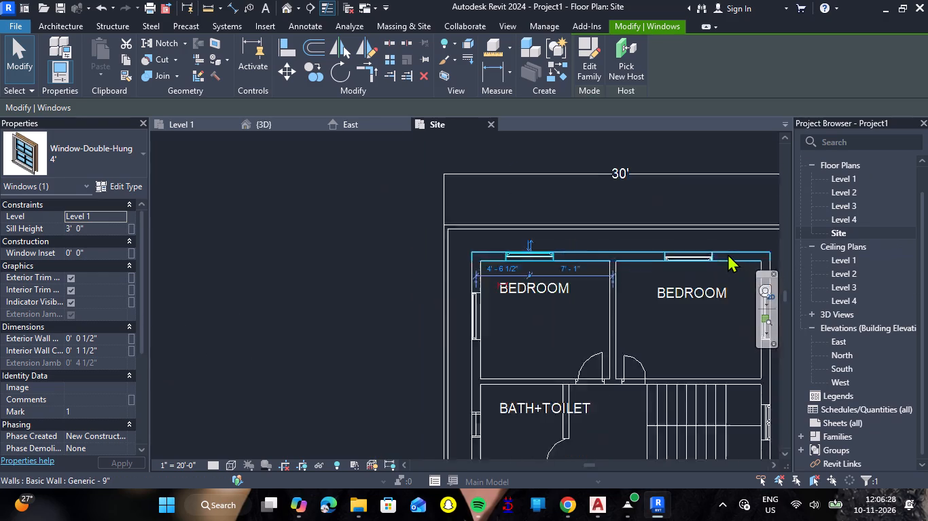
scroll(728, 254, up, 11)
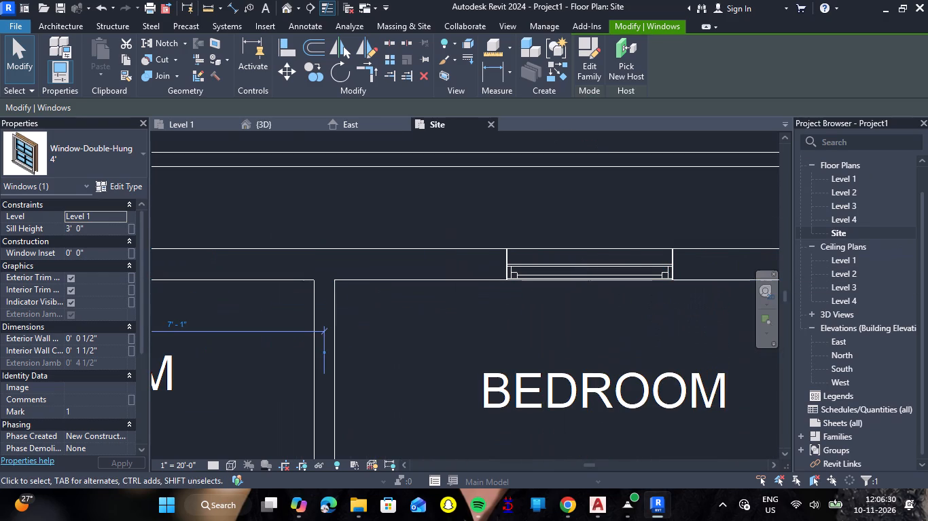
scroll(0, 520, up, 2)
scroll(585, 234, up, 6)
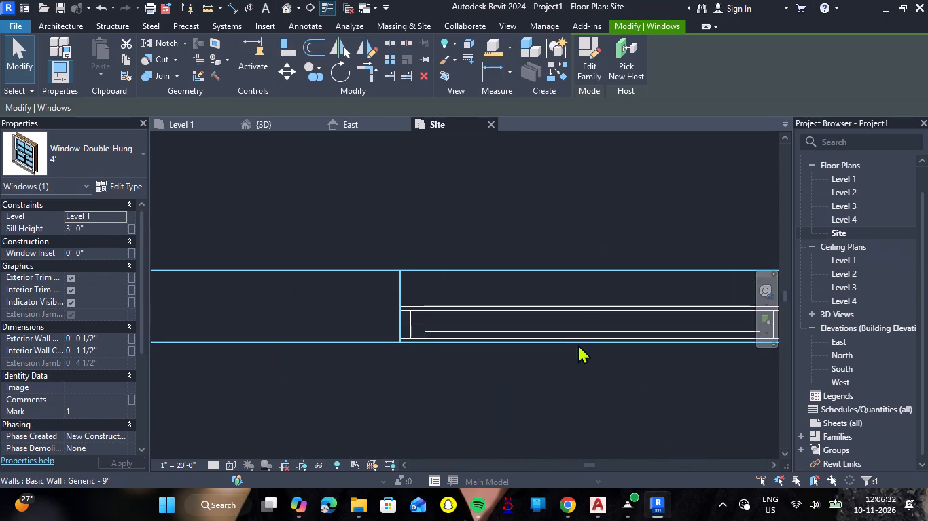
click(586, 331)
key(space)
Check the orientation of the windows along the remaining exterior walls, including the kitchen and store area.
scroll(586, 330, down, 4)
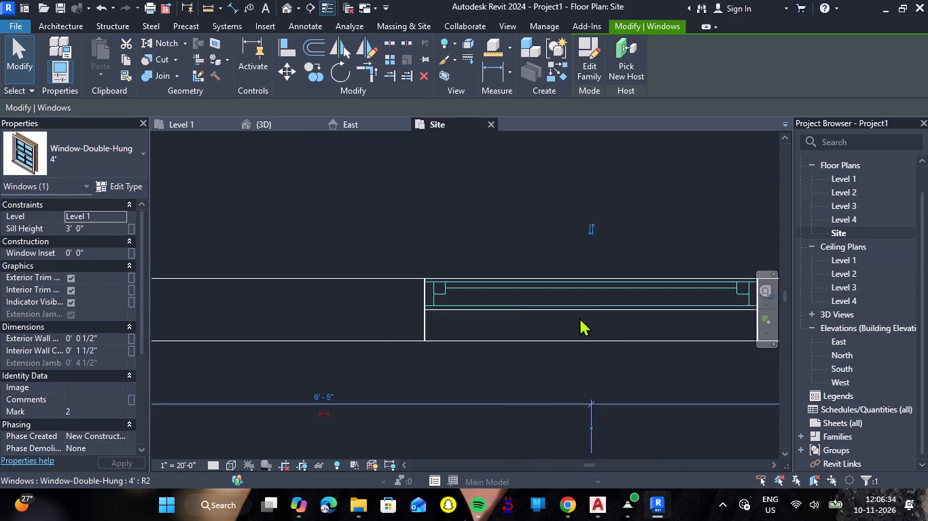
scroll(579, 317, down, 17)
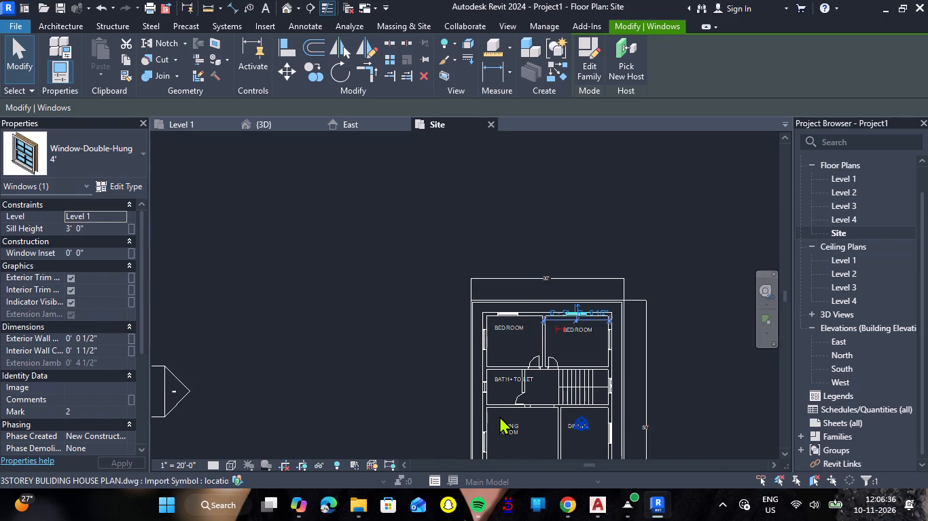
scroll(760, 520, down, 2)
scroll(526, 377, down, 6)
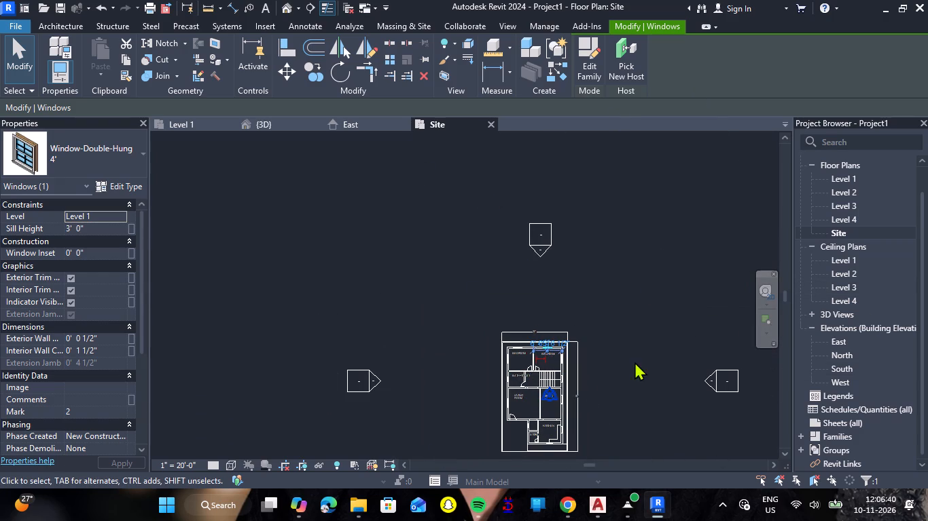
scroll(537, 433, up, 8)
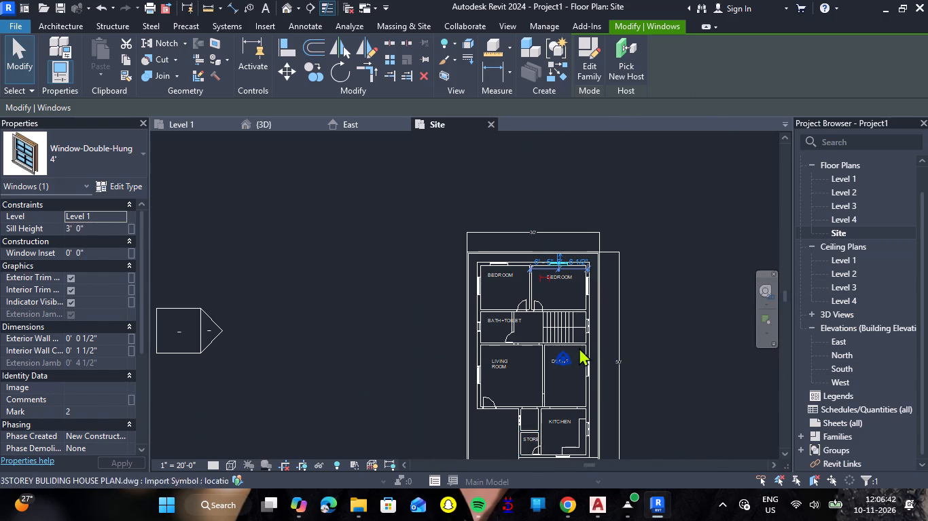
scroll(581, 339, down, 6)
scroll(573, 381, up, 16)
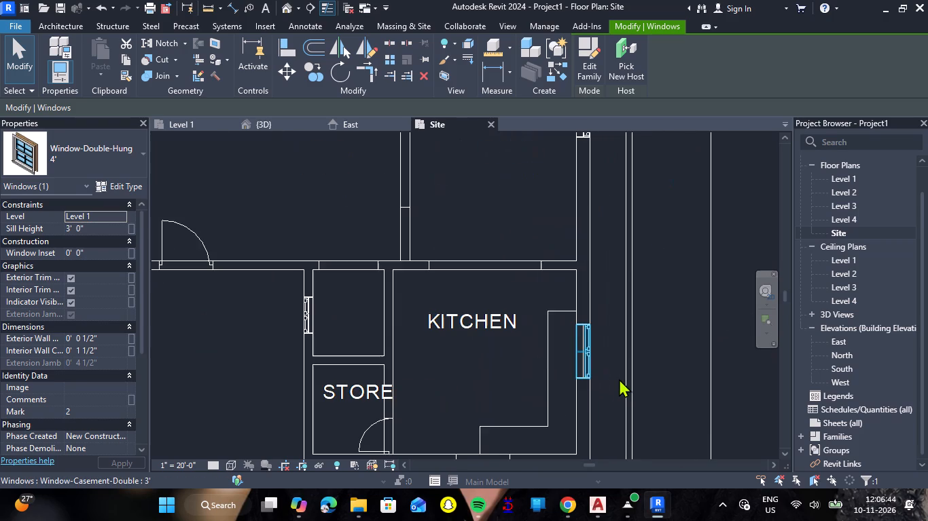
scroll(484, 324, down, 3)
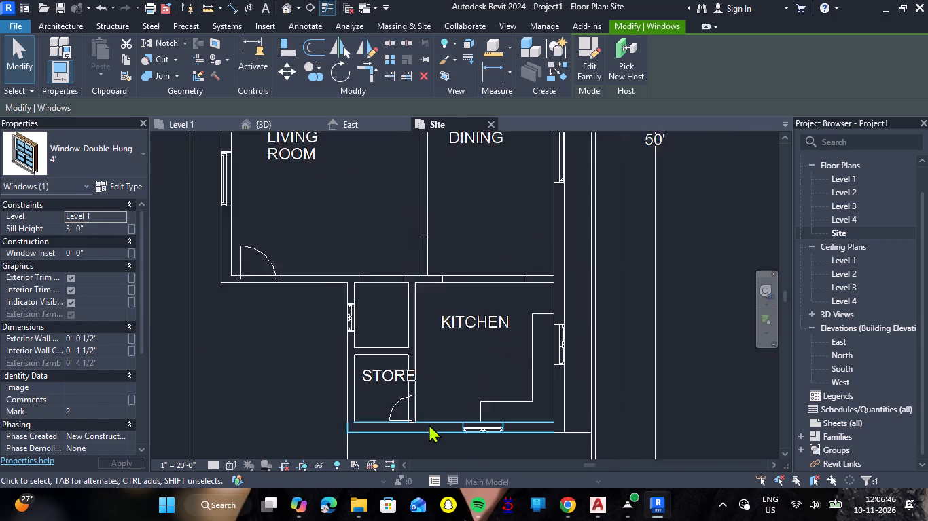
scroll(471, 440, up, 7)
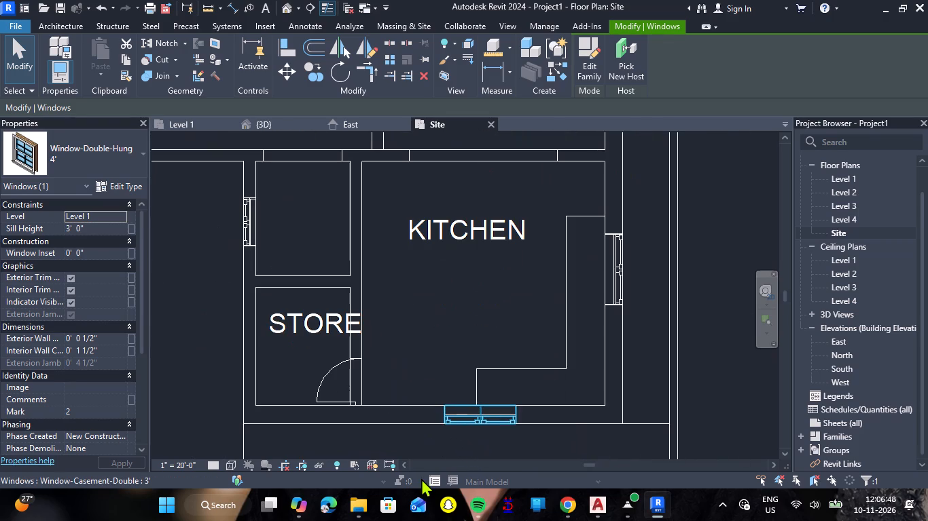
scroll(481, 281, down, 15)
Measure the width of the northwest bedroom's door opening in the wall shared with the bath and toilet.
scroll(435, 165, up, 6)
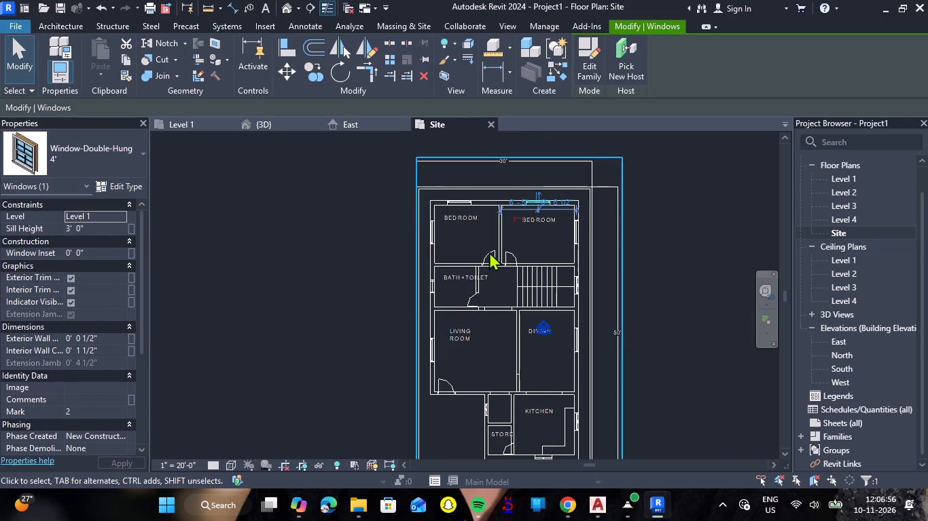
scroll(489, 252, up, 11)
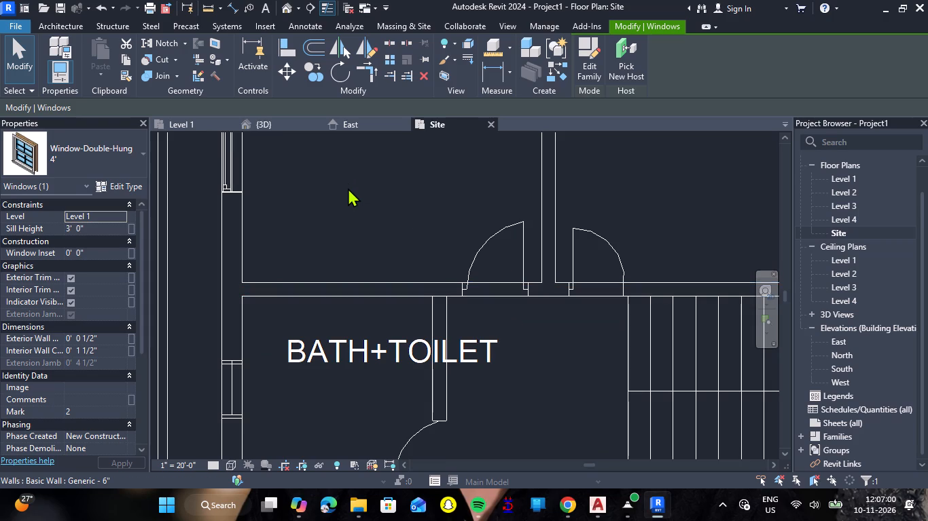
click(69, 25)
click(86, 68)
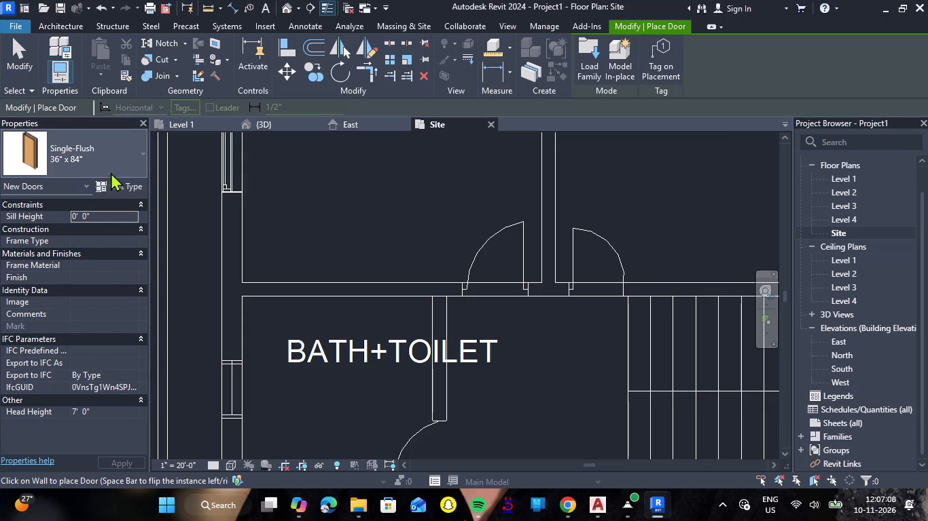
click(202, 8)
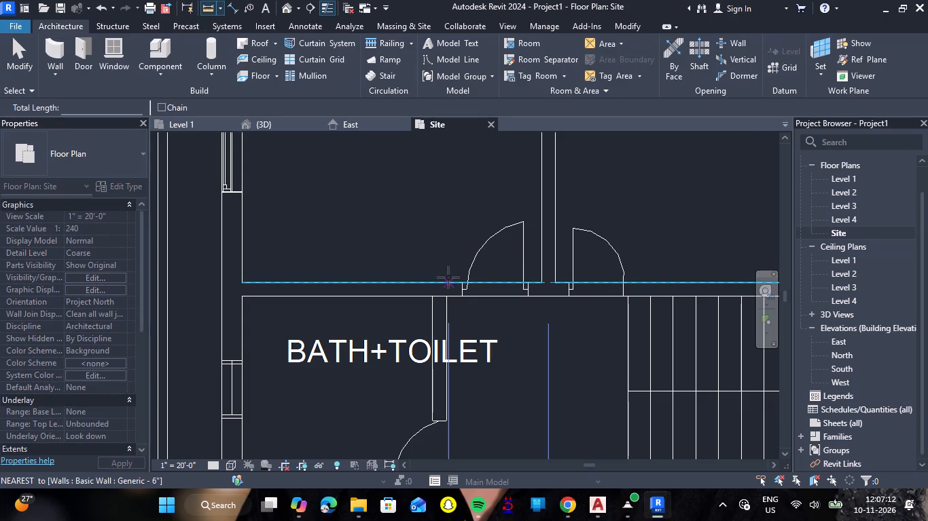
scroll(457, 289, up, 6)
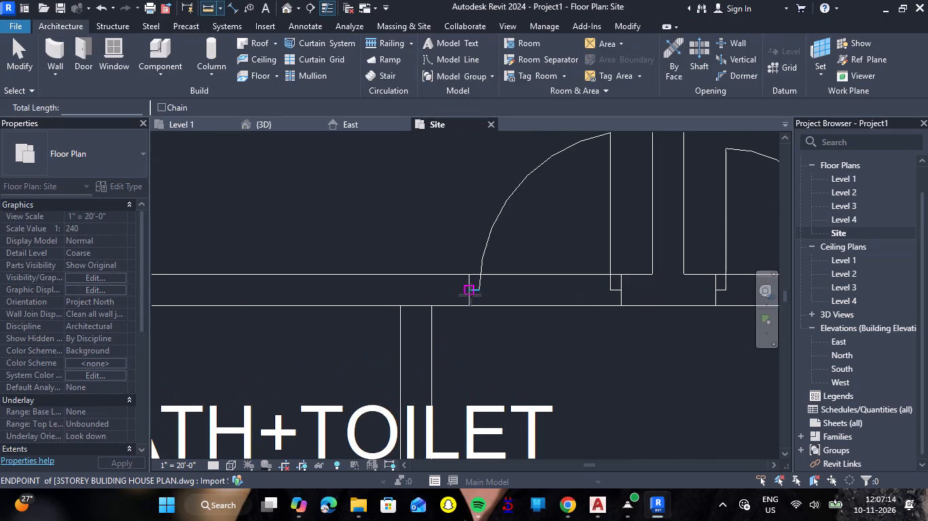
click(468, 290)
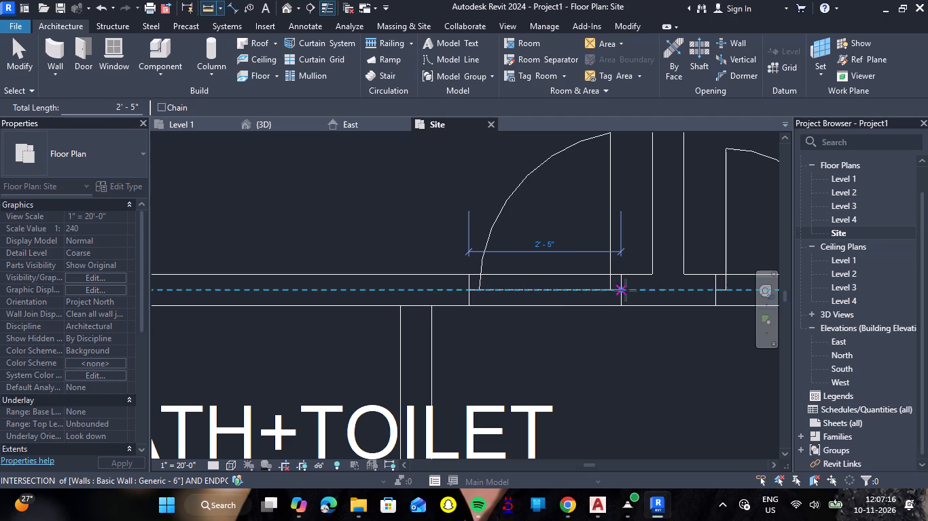
key(Escape)
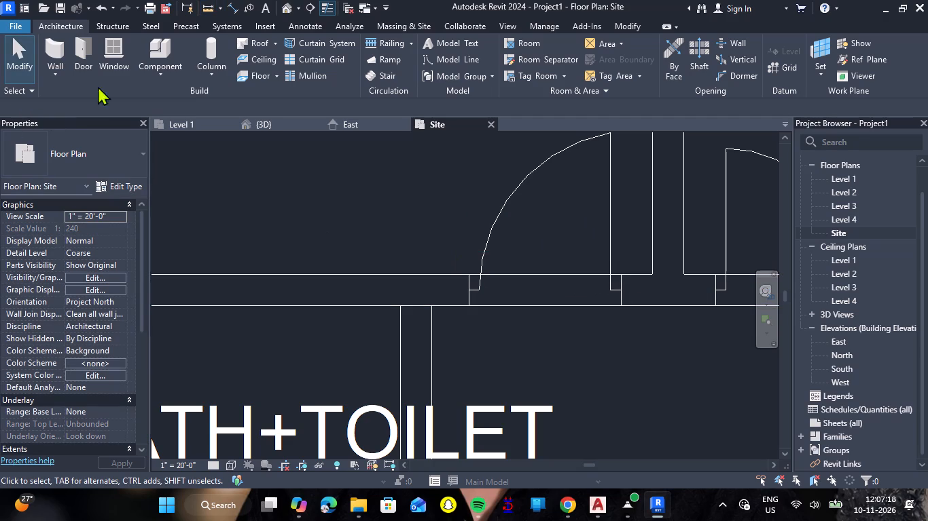
Create a Single-Flush door type named 2'5" by duplicating 36" x 84", with width 2'5" and height 6'.
click(89, 55)
click(124, 189)
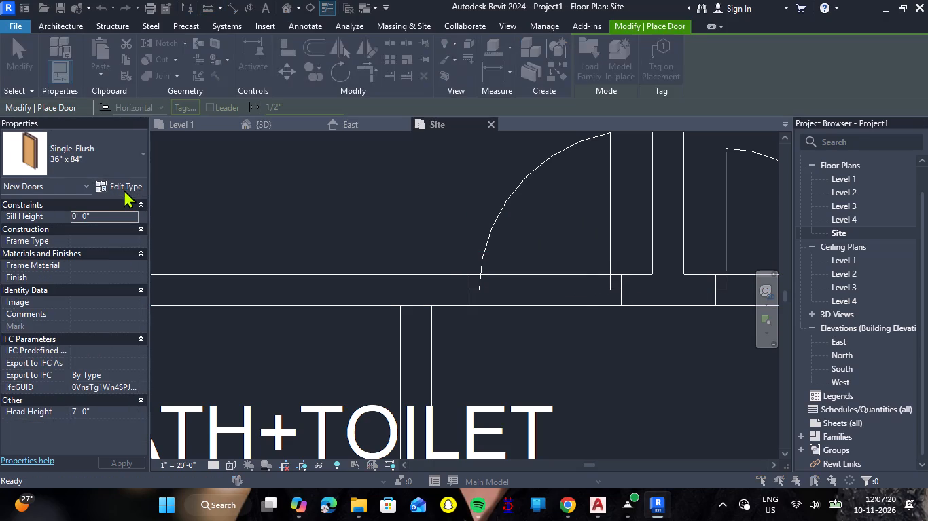
click(810, 99)
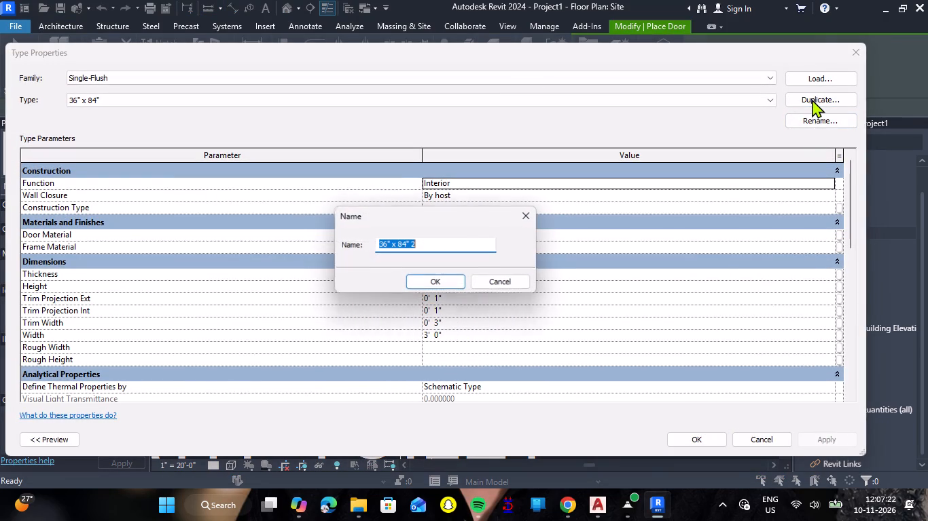
text(2'5")
key(Return)
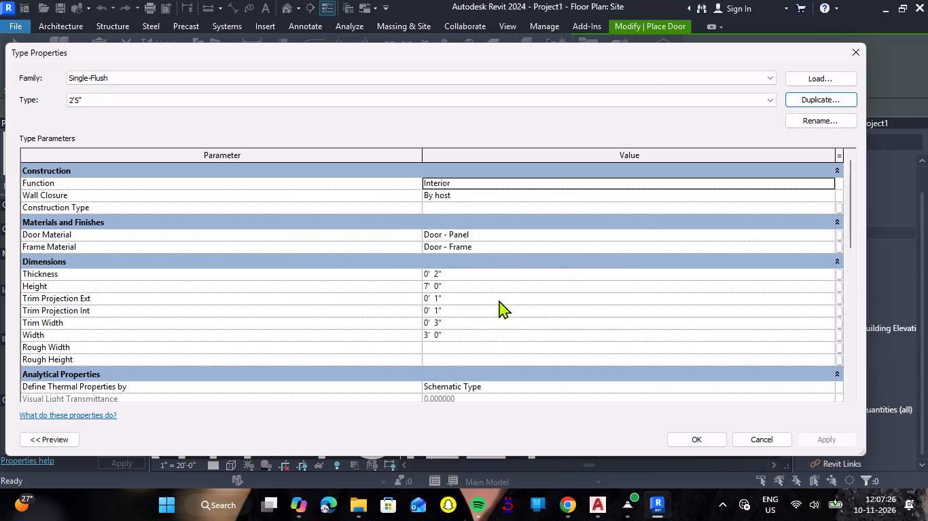
click(457, 332)
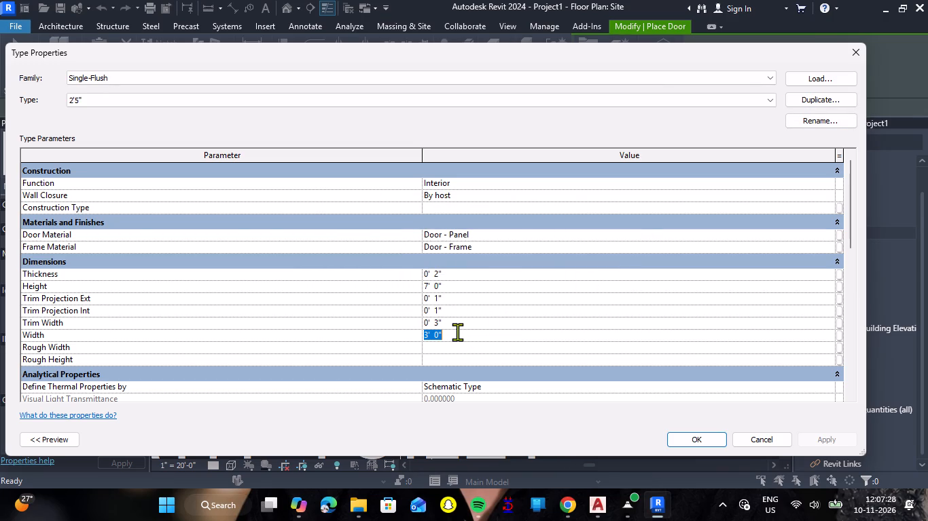
text(2'5")
key(Return)
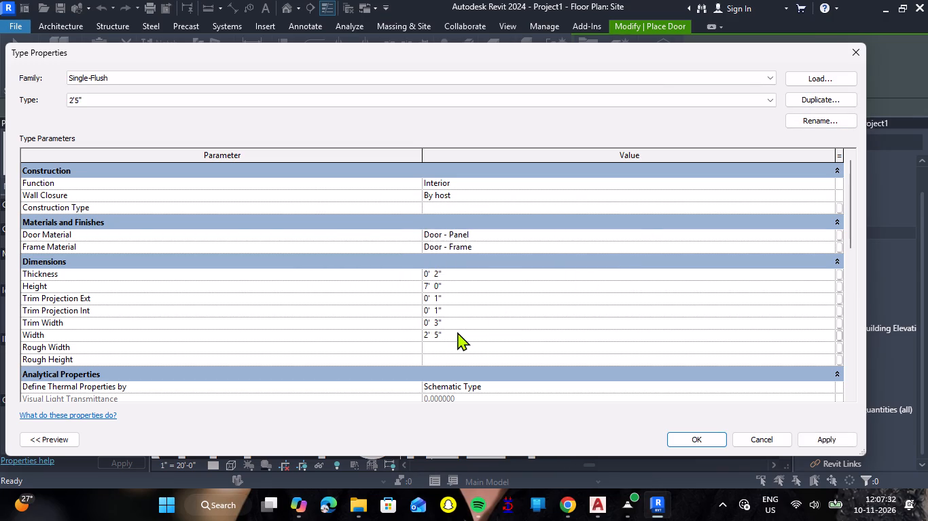
click(458, 286)
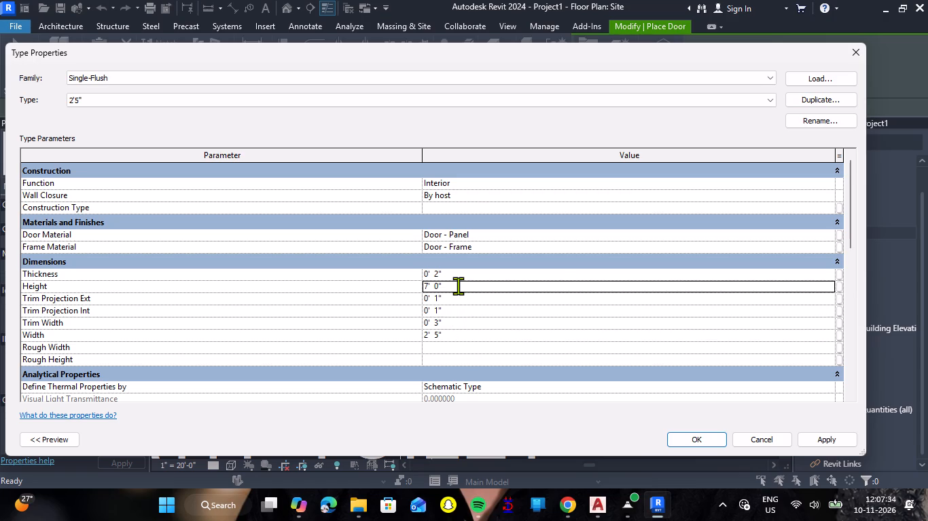
text(6')
key(Return)
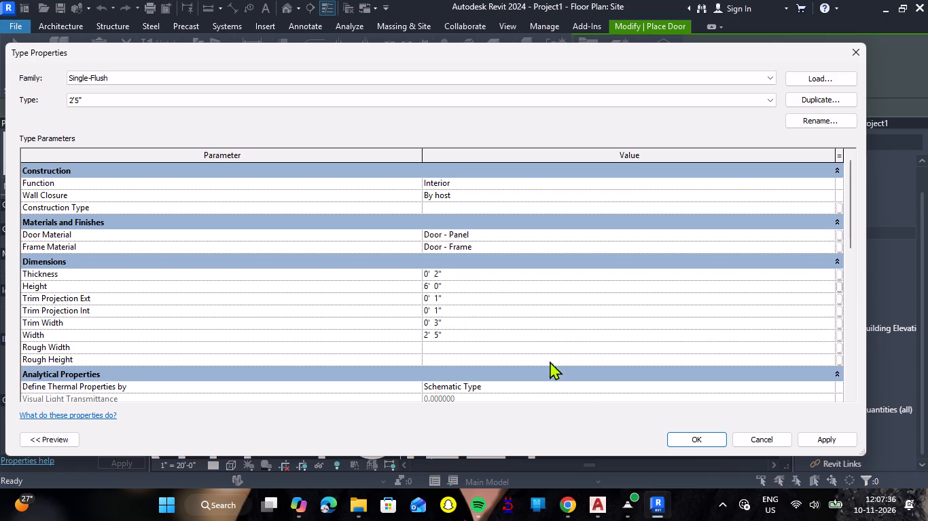
click(695, 440)
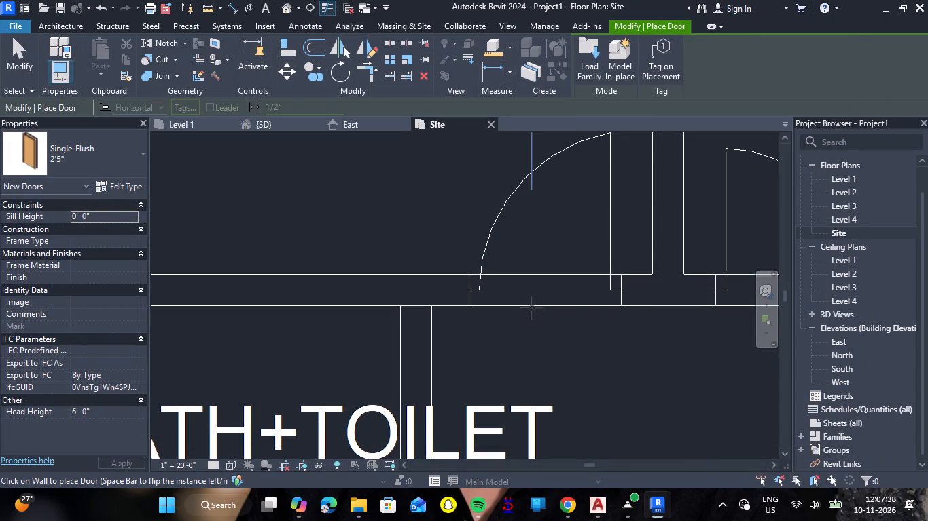
Place a 2'5" Single-Flush door at the northwest bedroom's opening in the wall shared with the bath and toilet.
click(524, 275)
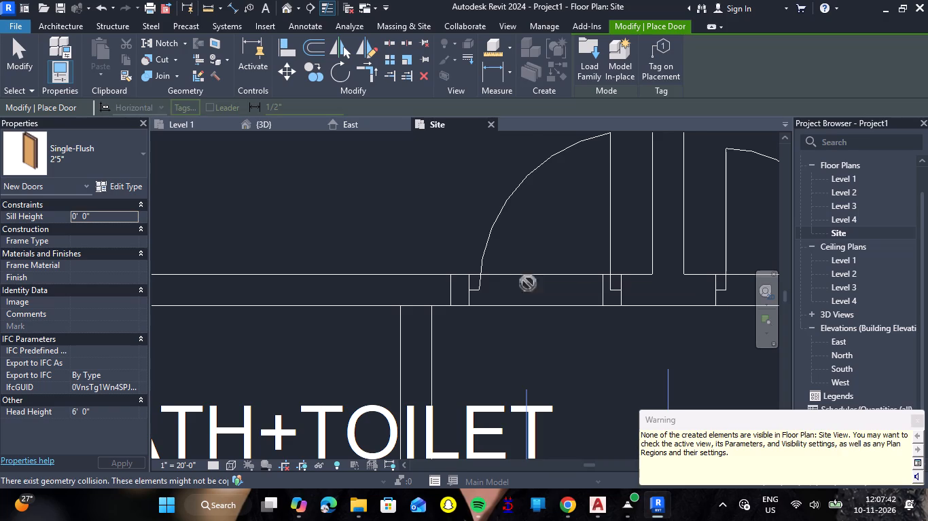
click(919, 419)
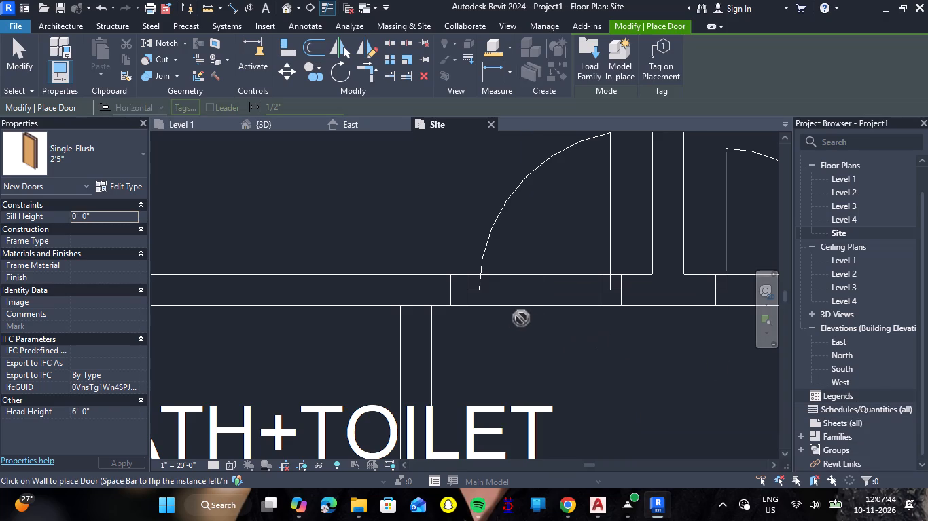
key(Escape)
key(Escape)
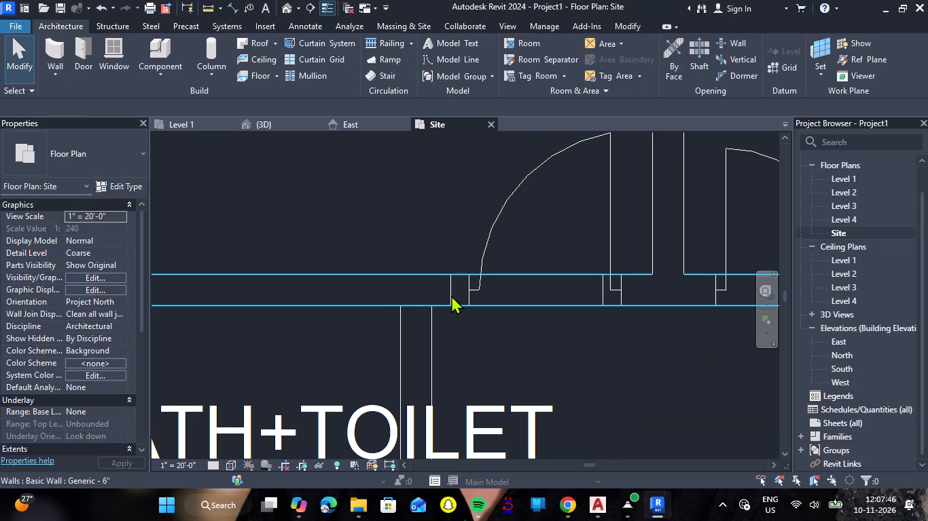
Nudge the northwest bedroom's door east along its wall to line up with the opening jambs in the CAD plan.
click(451, 295)
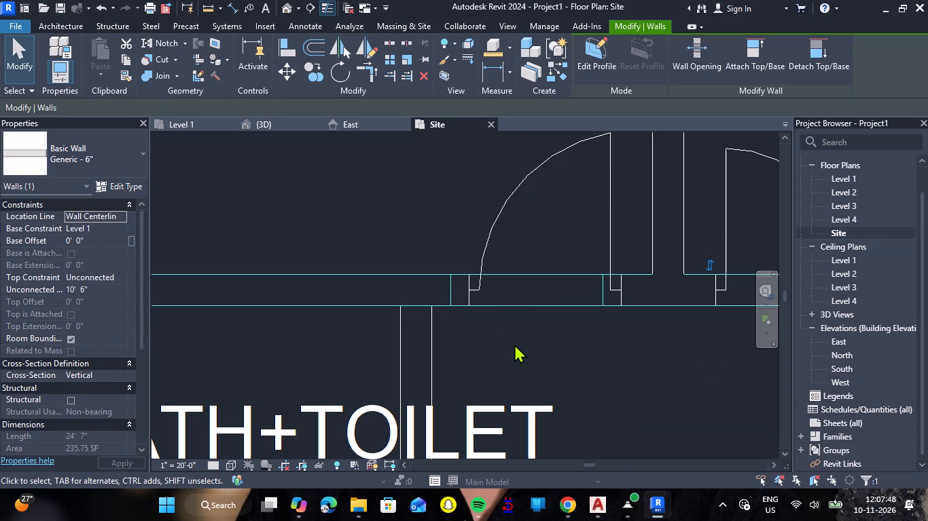
key(Right)
key(Right)
key(Right)
key(Right)
key(Right)
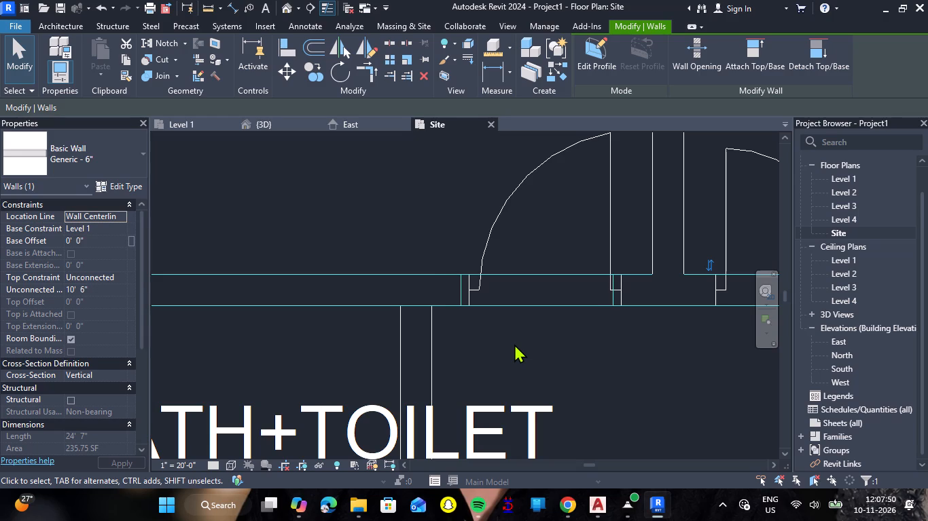
key(Right)
key(Right)
key(Escape)
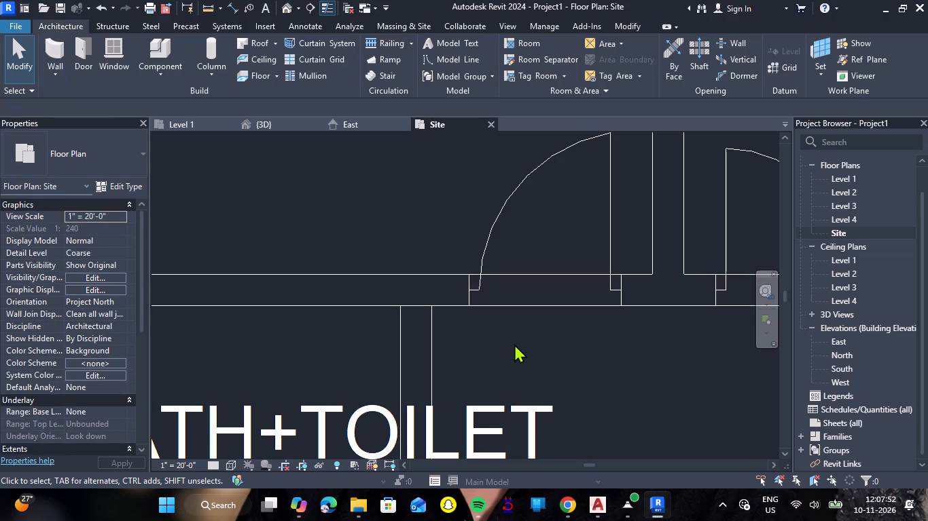
Inspect the house in 3D from several angles, examining the placed bedroom door and the windows.
click(274, 121)
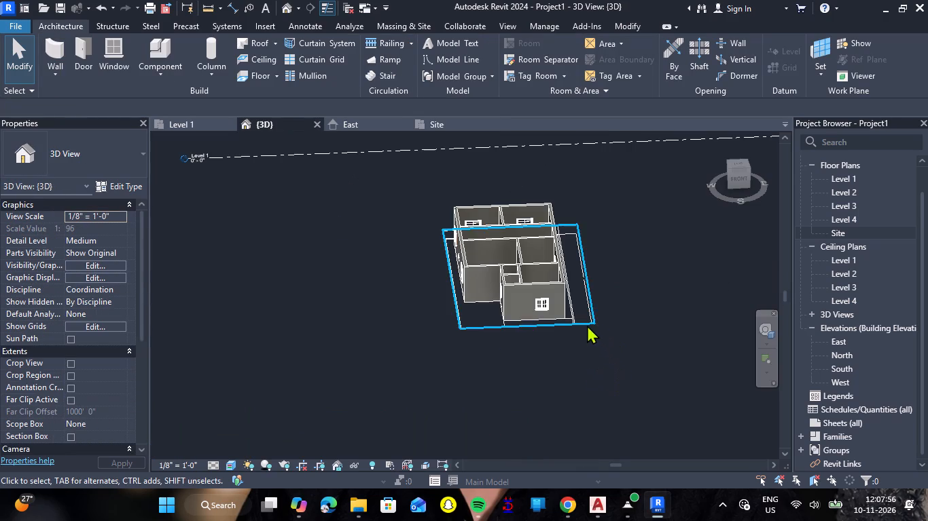
scroll(500, 213, up, 5)
shift+middle_click(512, 246)
shift+right_drag(512, 246, 505, 305)
shift+middle_drag(512, 246, 505, 305)
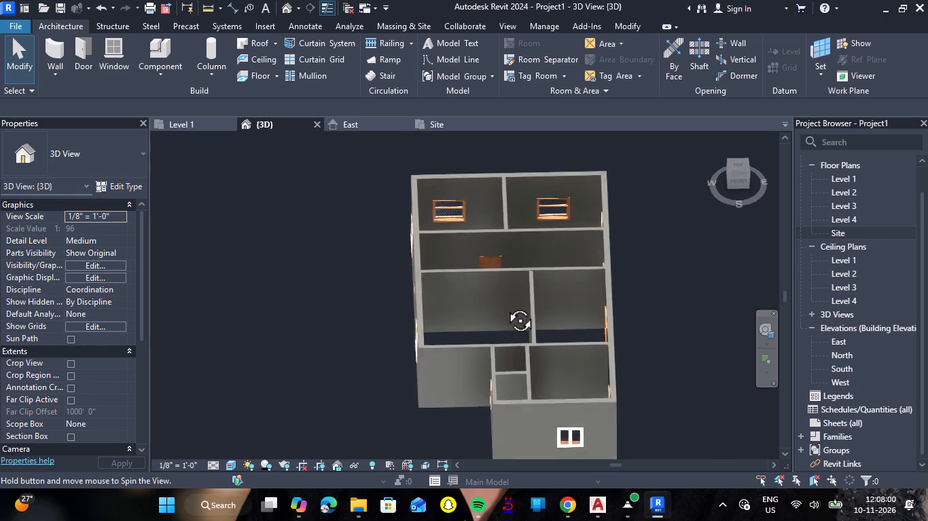
shift+middle_drag(505, 305, 496, 334)
shift+right_drag(505, 305, 416, 372)
shift+middle_drag(490, 343, 416, 372)
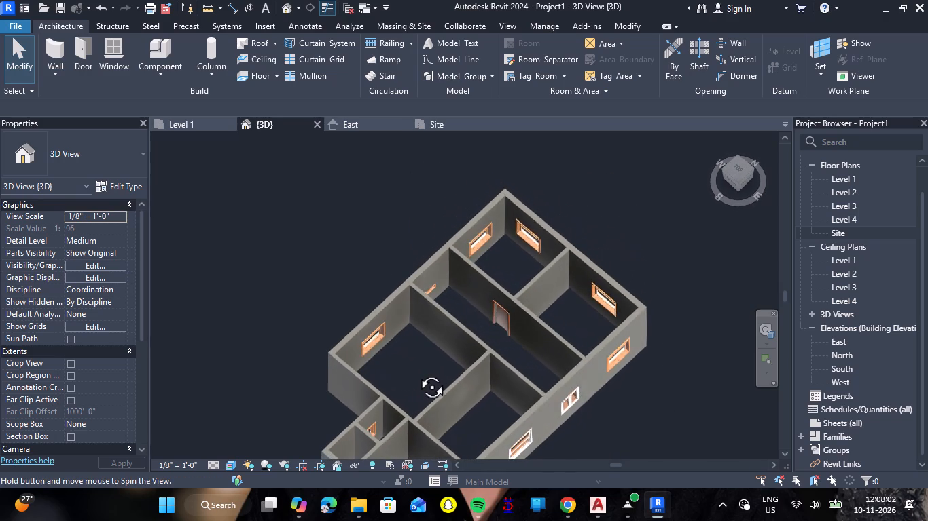
shift+right_drag(416, 372, 487, 372)
shift+middle_drag(416, 372, 487, 372)
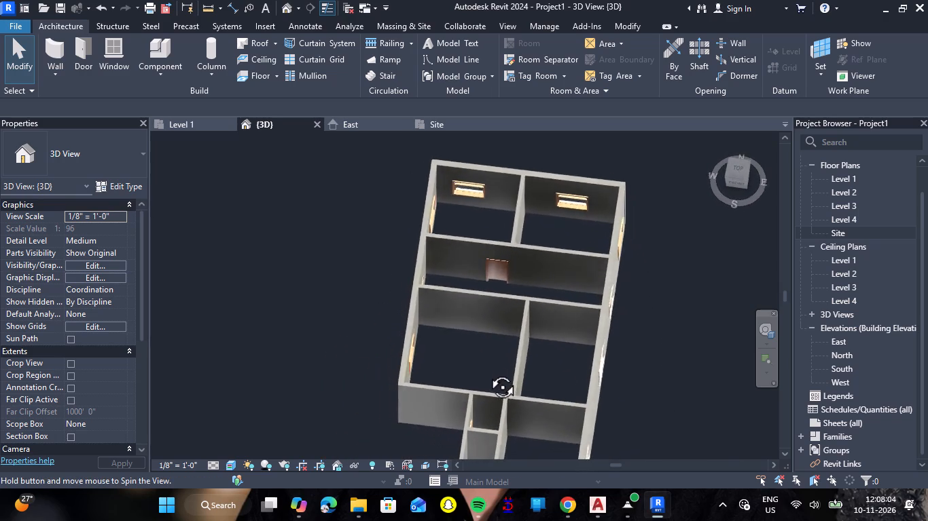
shift+right_drag(487, 372, 510, 296)
shift+middle_drag(487, 372, 510, 296)
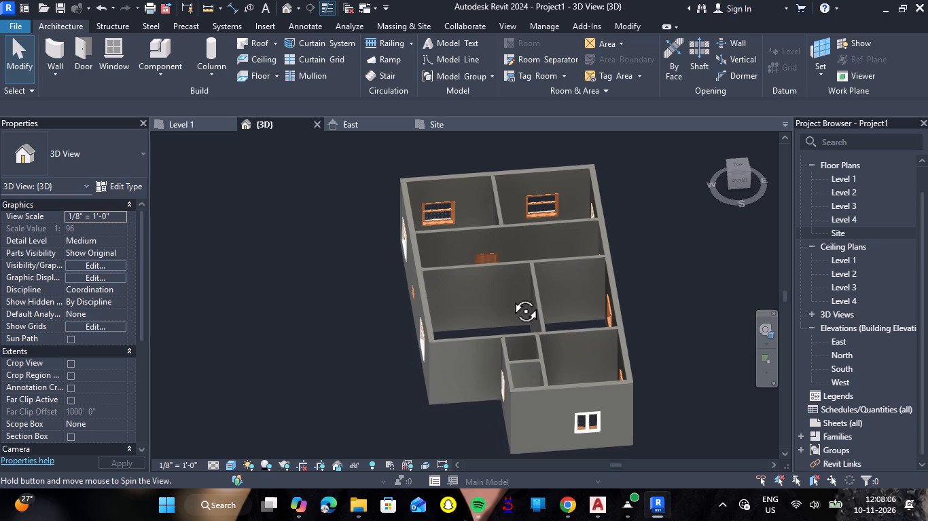
shift+right_drag(510, 296, 651, 360)
shift+middle_drag(510, 296, 651, 360)
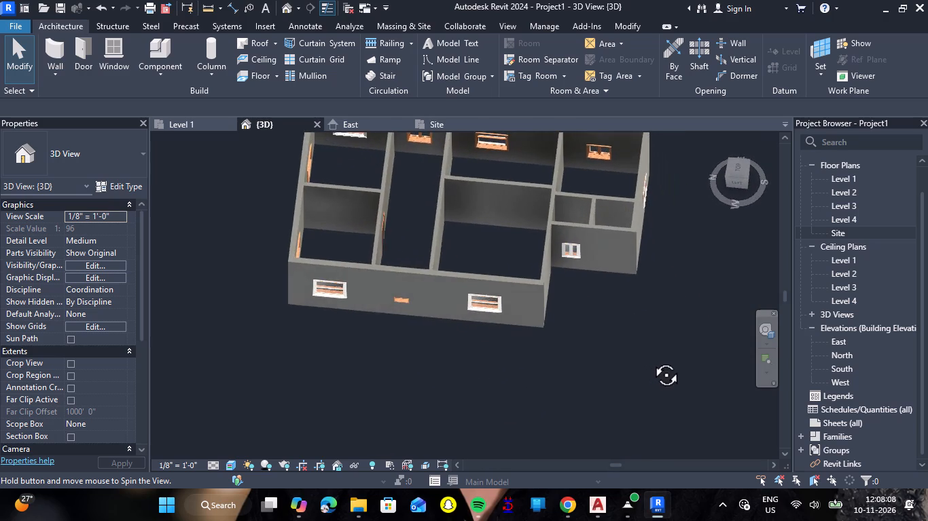
shift+middle_drag(651, 360, 506, 337)
shift+right_drag(651, 360, 506, 337)
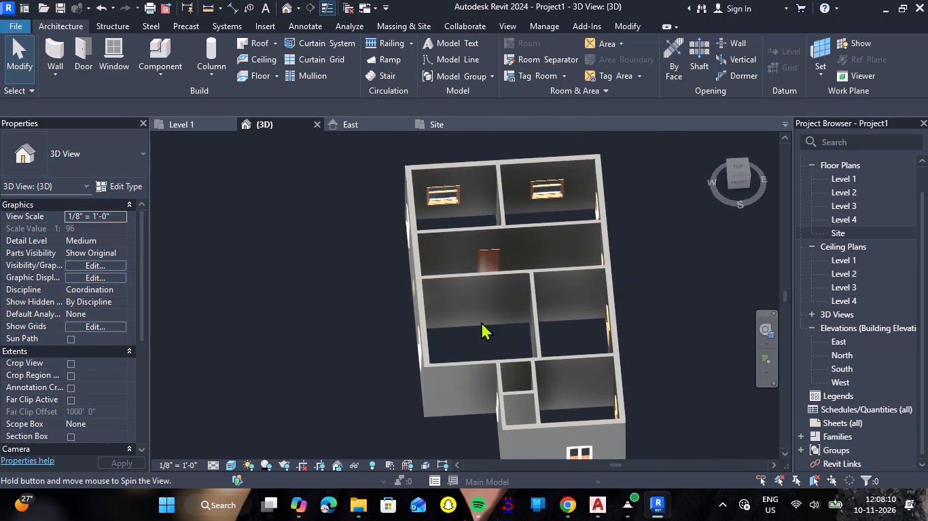
In the Site plan, draw the Generic - 6" partition on the bath and toilet's east side, from the bedroom wall to the living room wall.
click(198, 123)
click(434, 124)
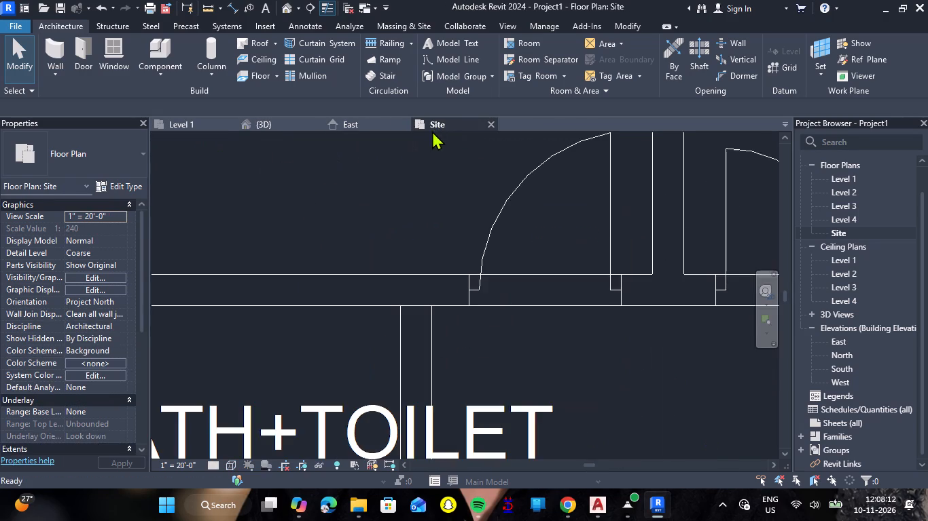
scroll(476, 234, down, 14)
scroll(469, 269, up, 5)
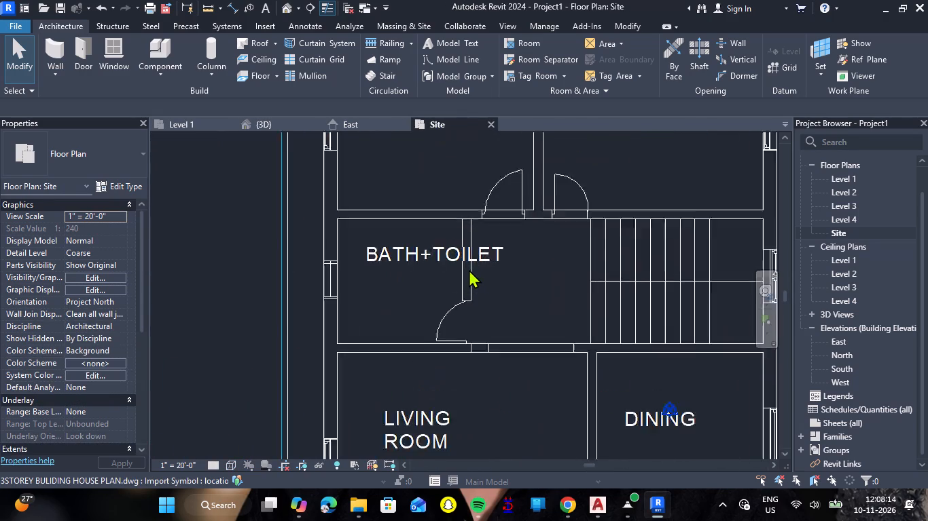
scroll(469, 269, up, 2)
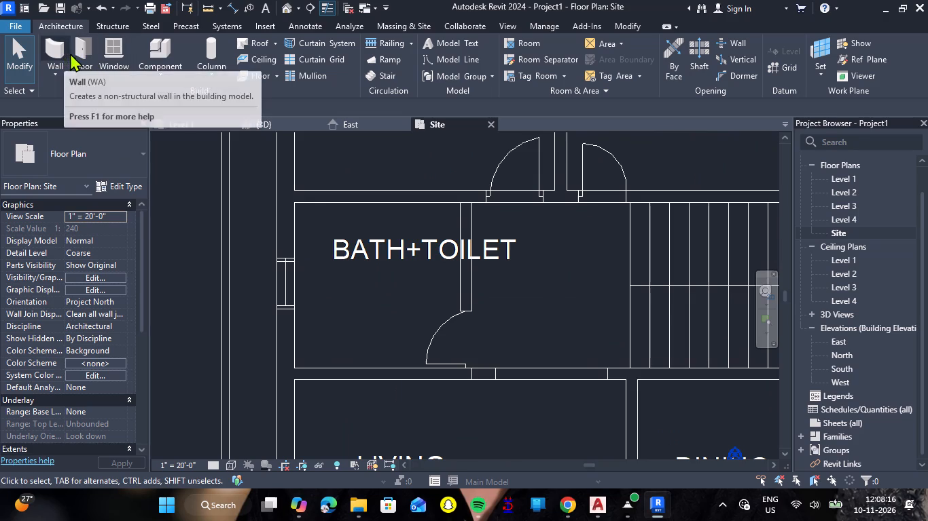
click(57, 51)
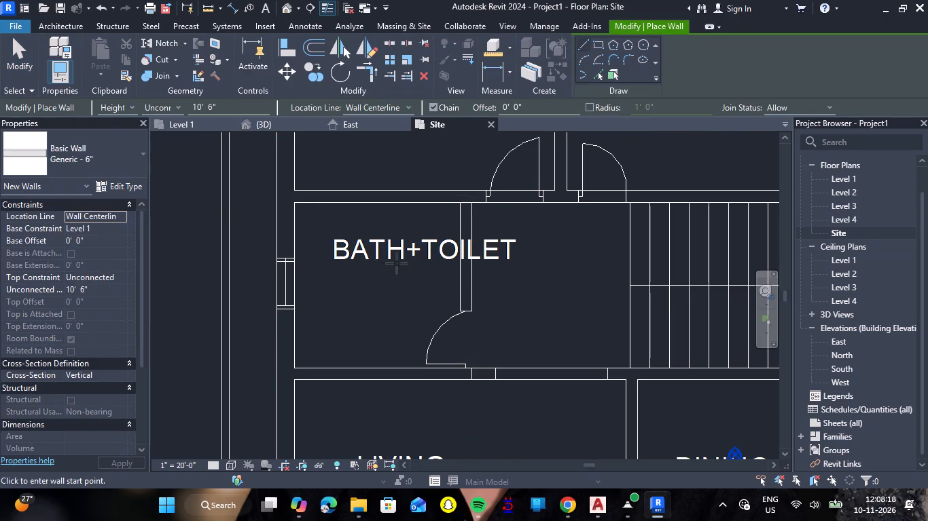
scroll(474, 197, up, 7)
click(452, 214)
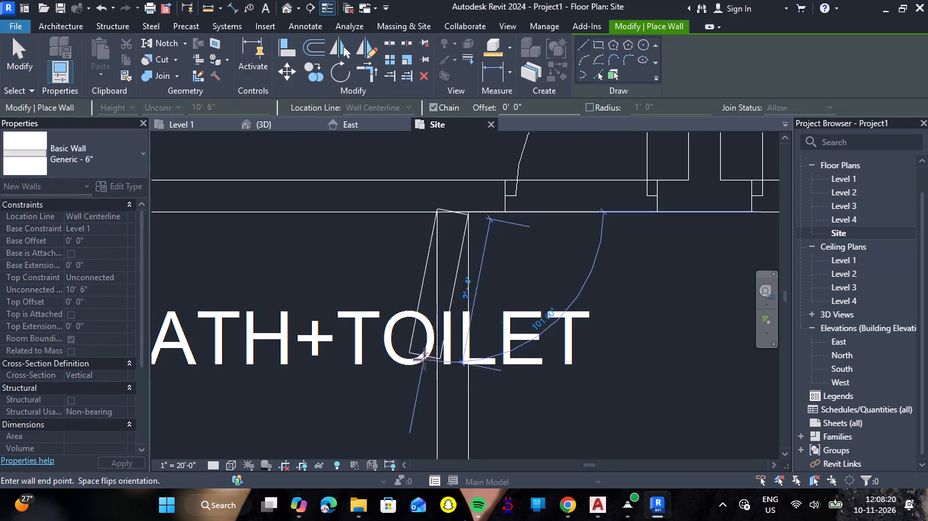
middle_drag(457, 364, 457, 169)
scroll(454, 193, down, 6)
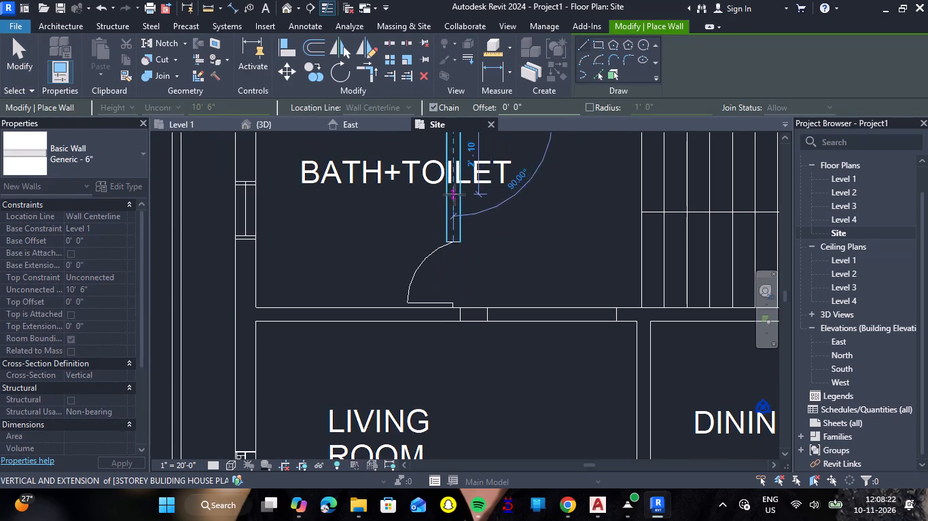
scroll(451, 303, up, 6)
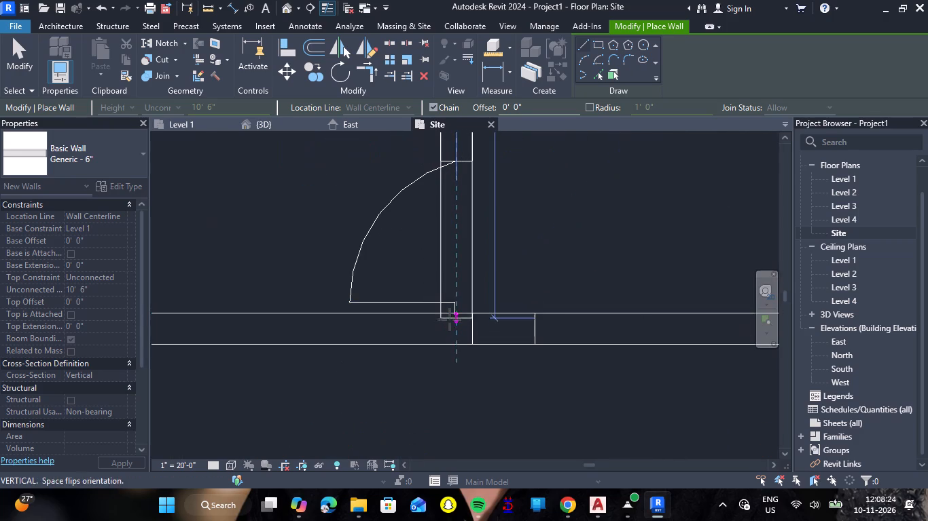
click(450, 317)
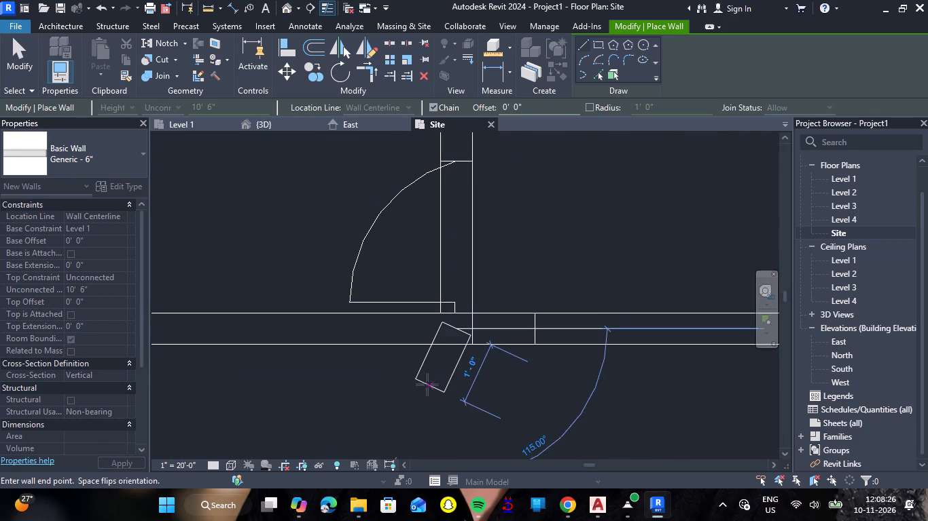
key(Escape)
scroll(437, 385, down, 5)
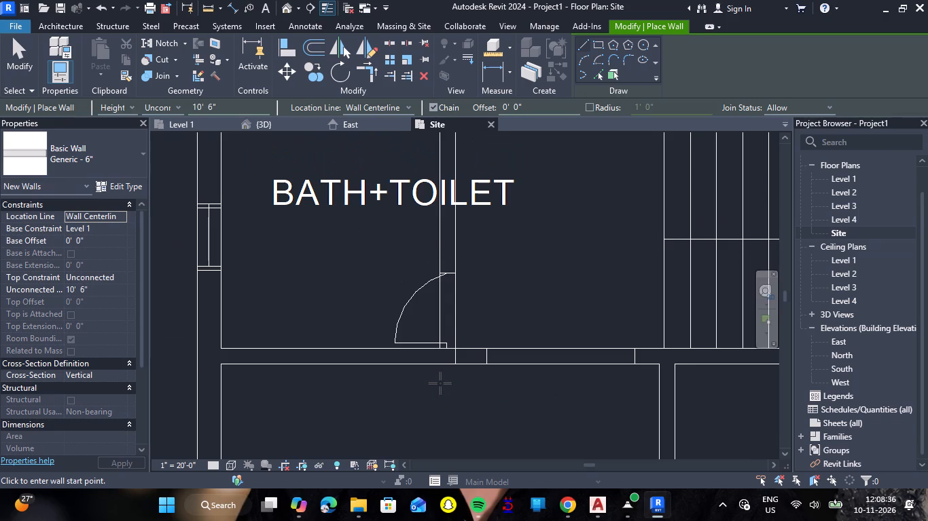
key(Escape)
scroll(459, 368, up, 2)
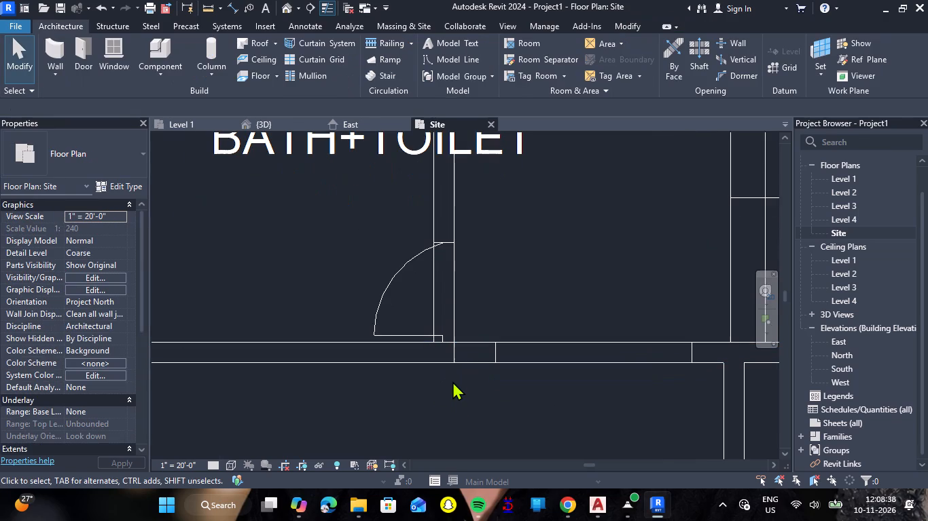
key(Escape)
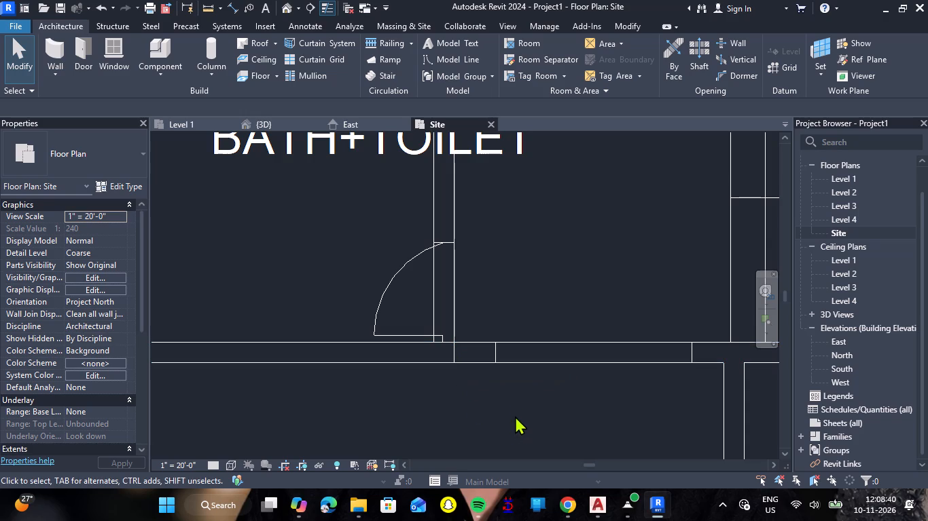
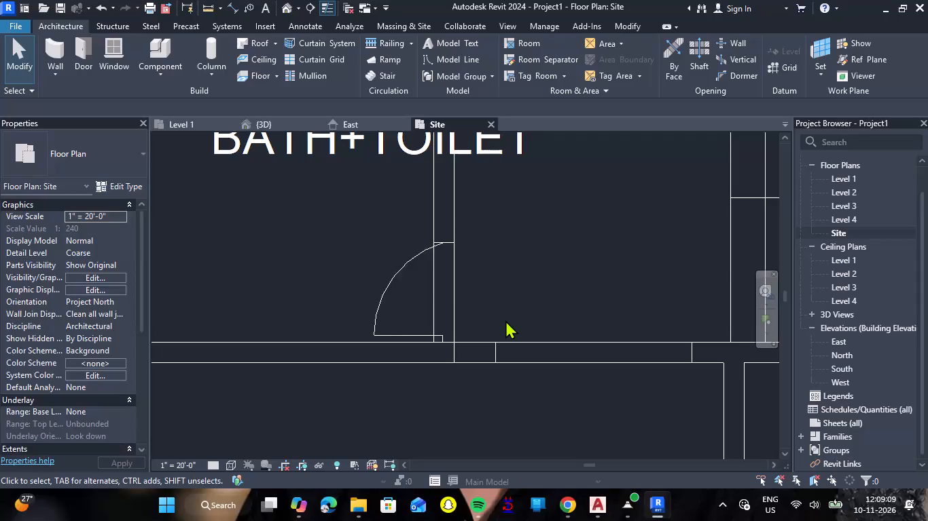
Measure the width of the door opening just east of the northwest bedroom's partition, beside the staircase.
scroll(507, 321, down, 4)
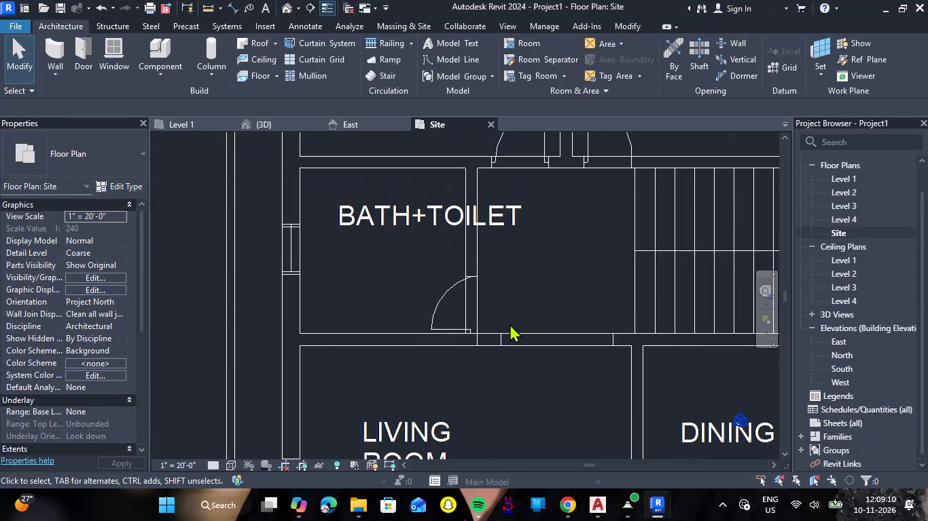
scroll(510, 324, down, 4)
scroll(581, 207, up, 7)
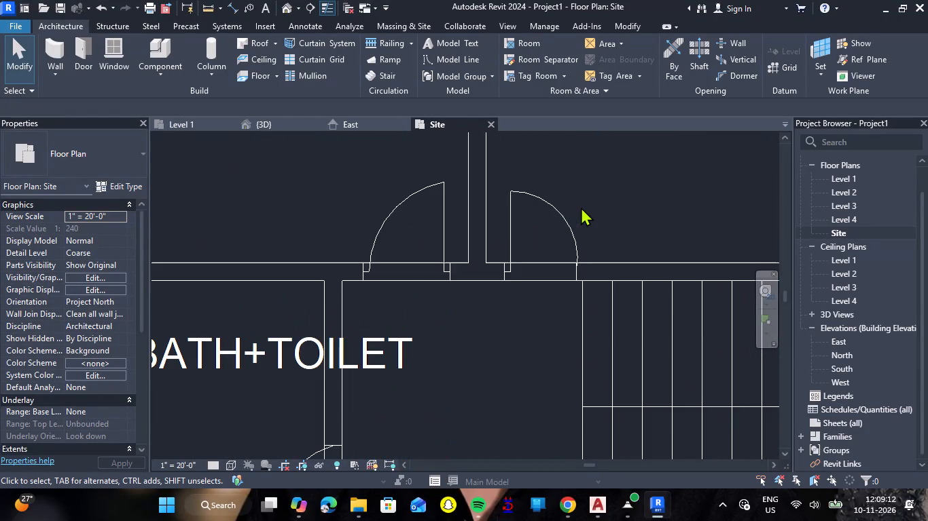
click(204, 7)
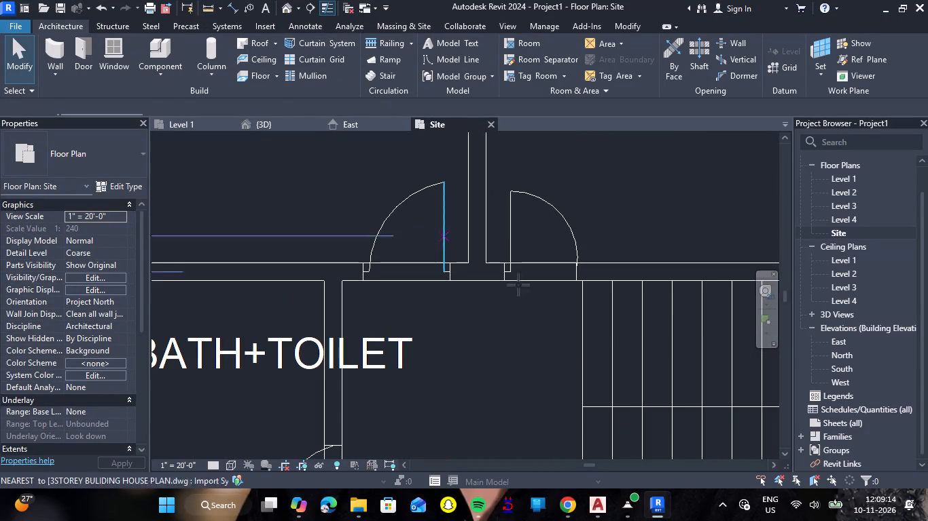
click(503, 272)
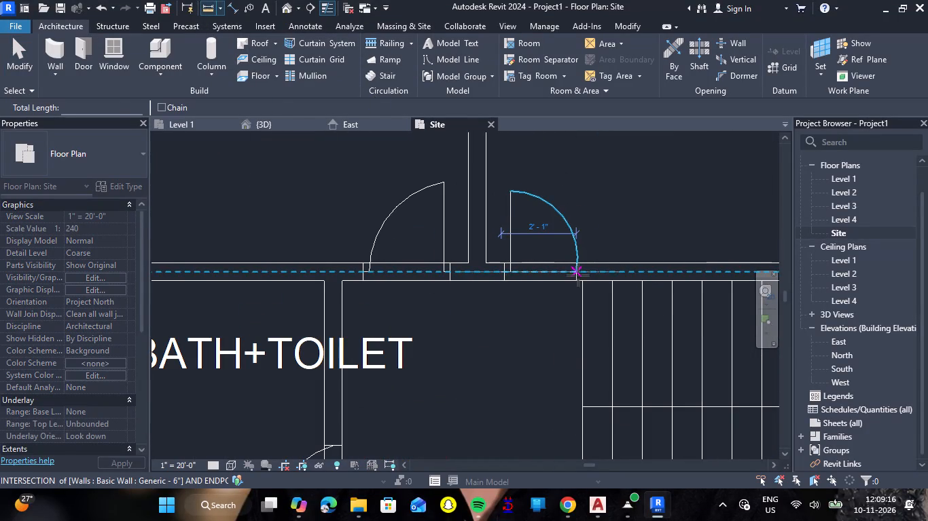
click(577, 270)
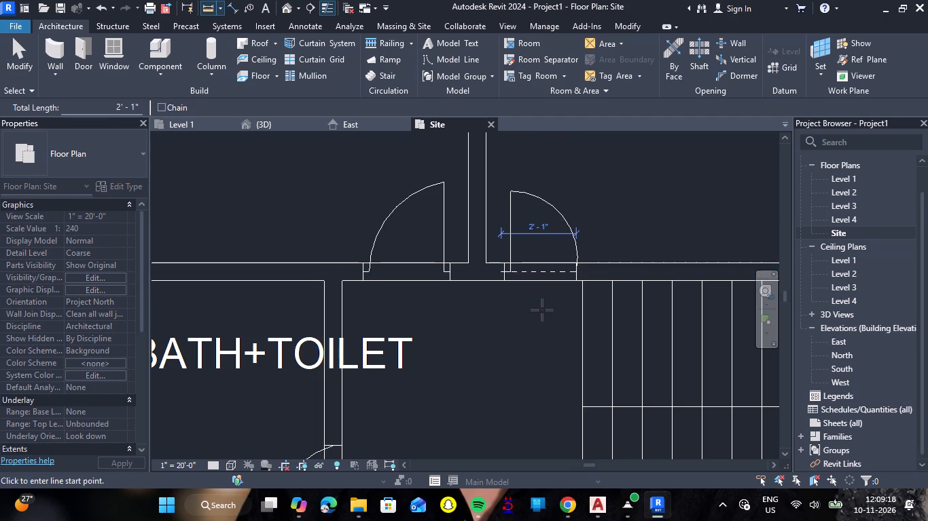
key(Escape)
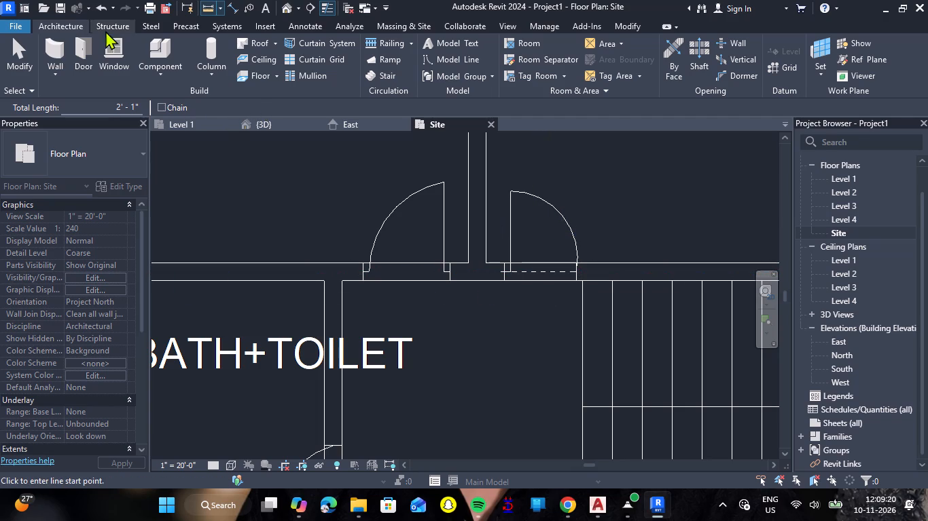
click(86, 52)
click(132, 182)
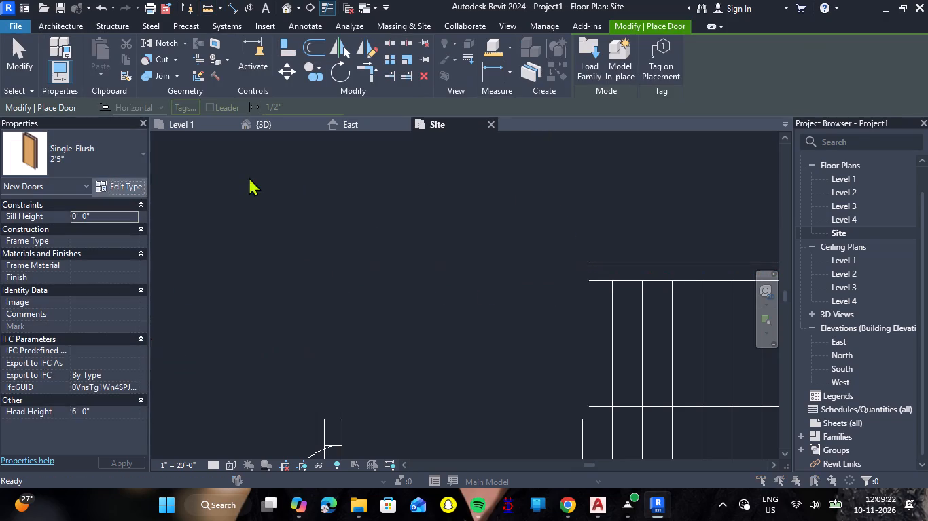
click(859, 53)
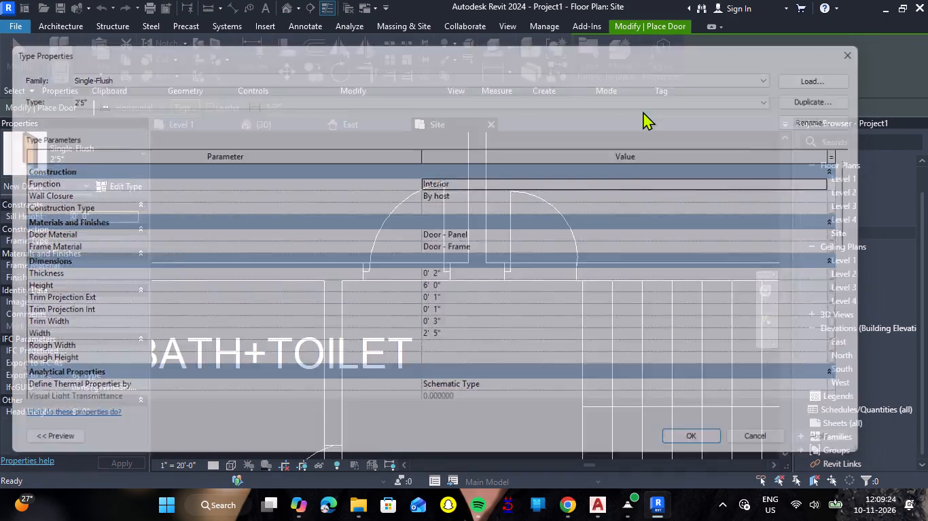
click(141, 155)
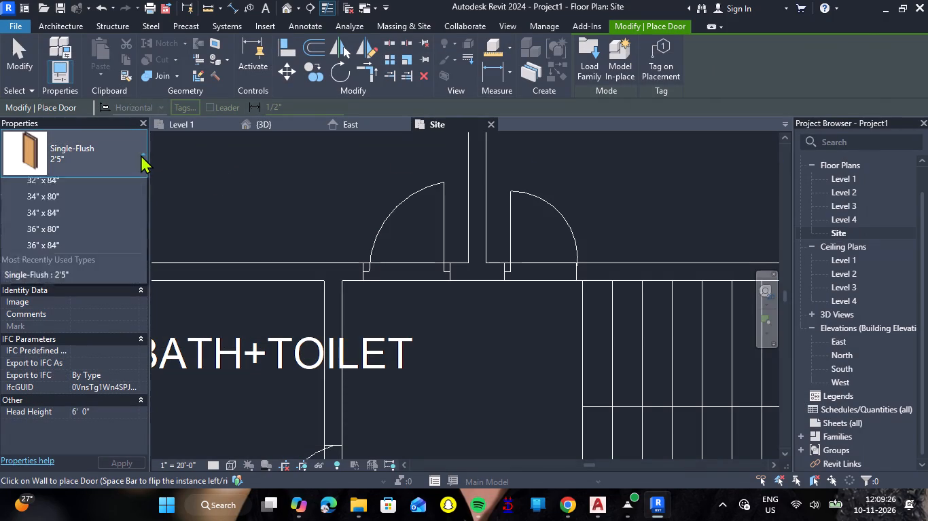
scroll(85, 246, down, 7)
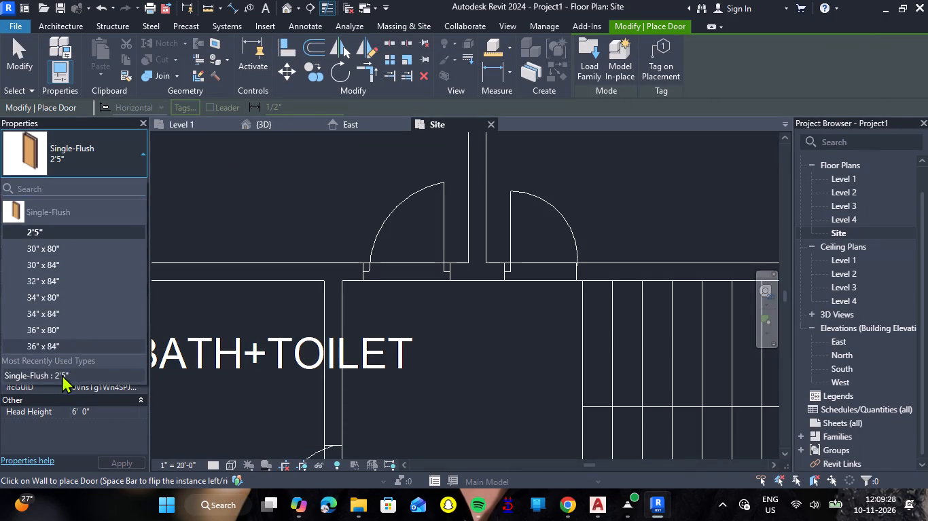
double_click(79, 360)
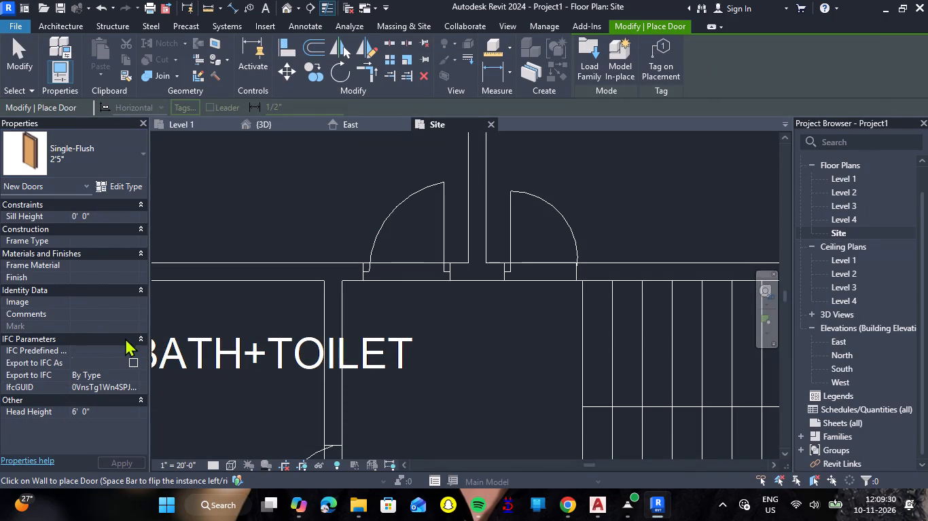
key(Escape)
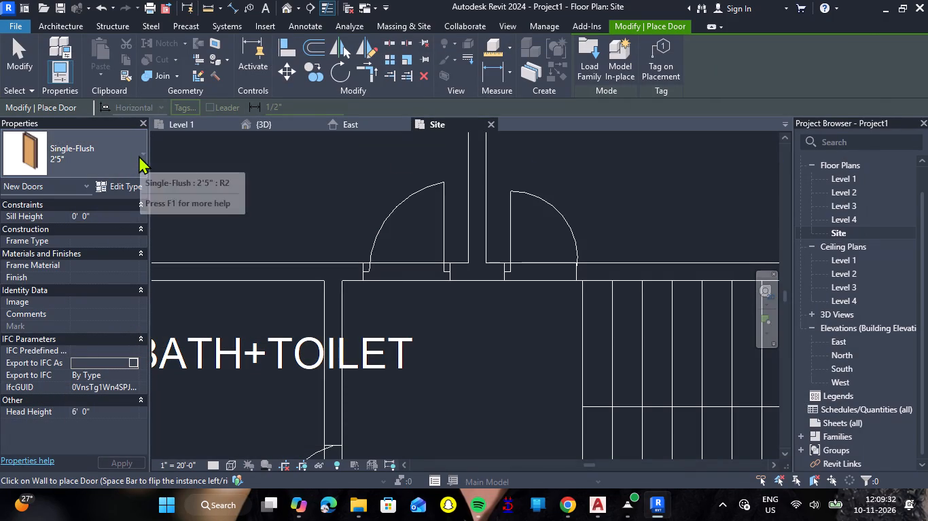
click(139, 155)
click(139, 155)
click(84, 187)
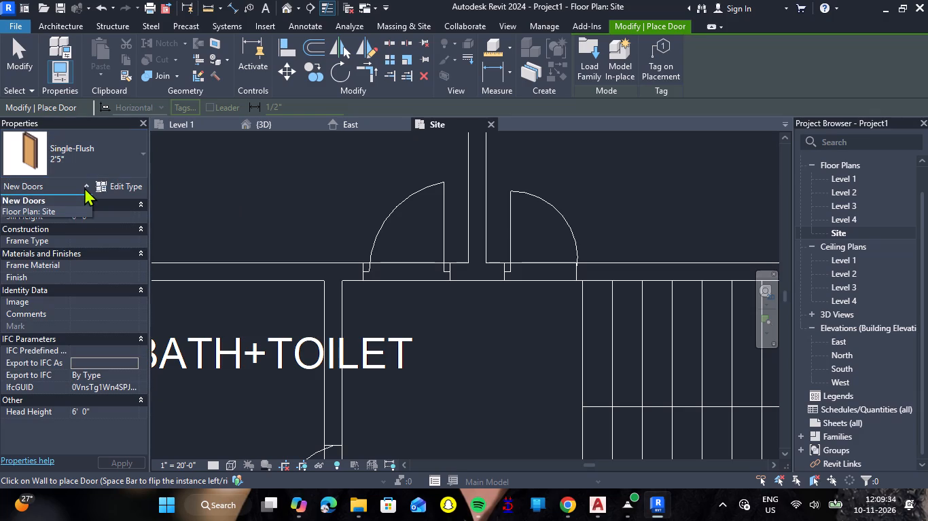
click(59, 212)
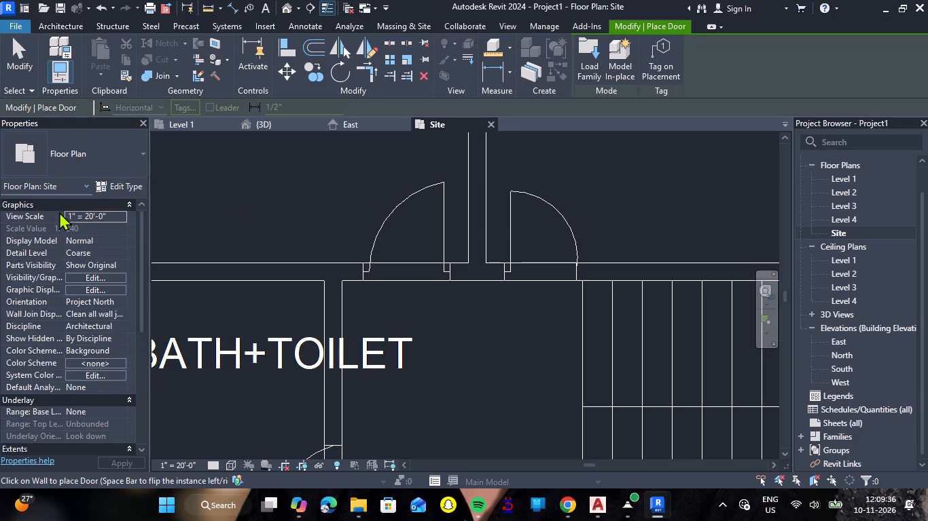
Duplicate the 2'5" Single-Flush door type as 2'1" and set its width to 2'1".
click(77, 26)
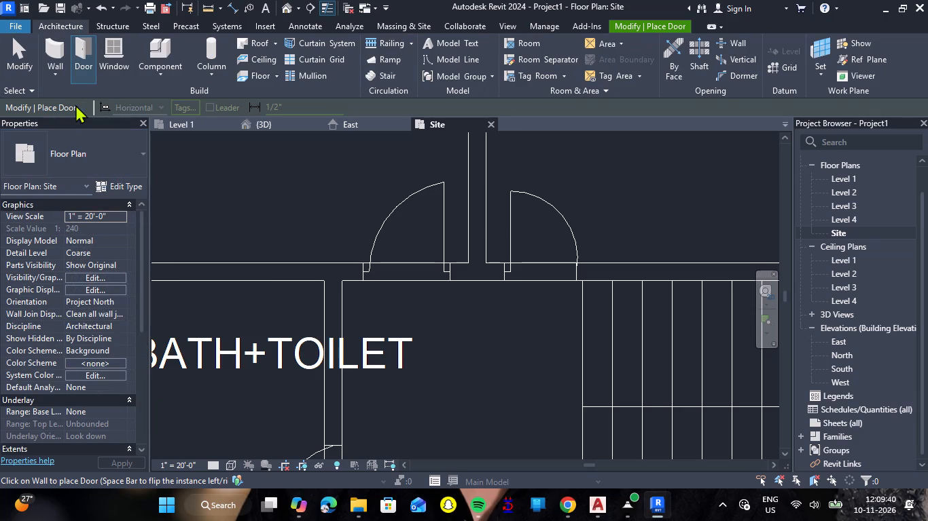
click(88, 58)
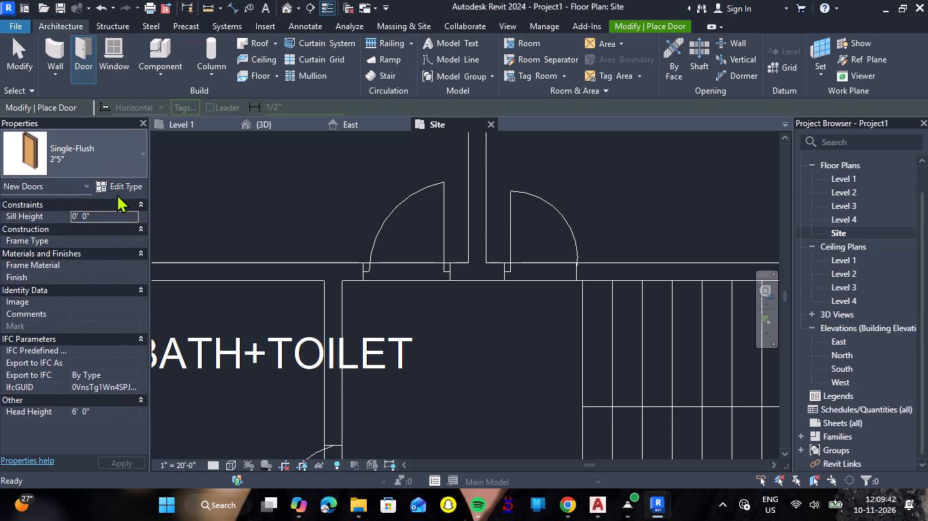
click(120, 191)
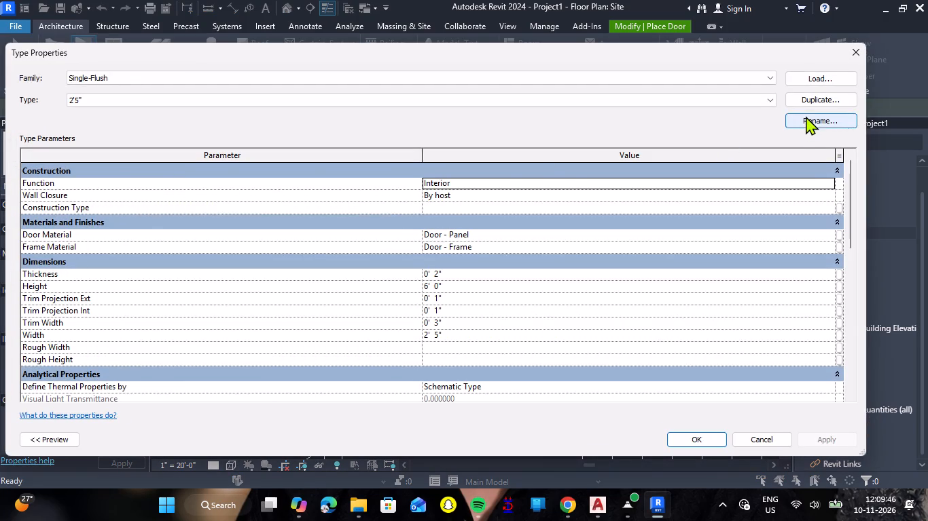
click(815, 97)
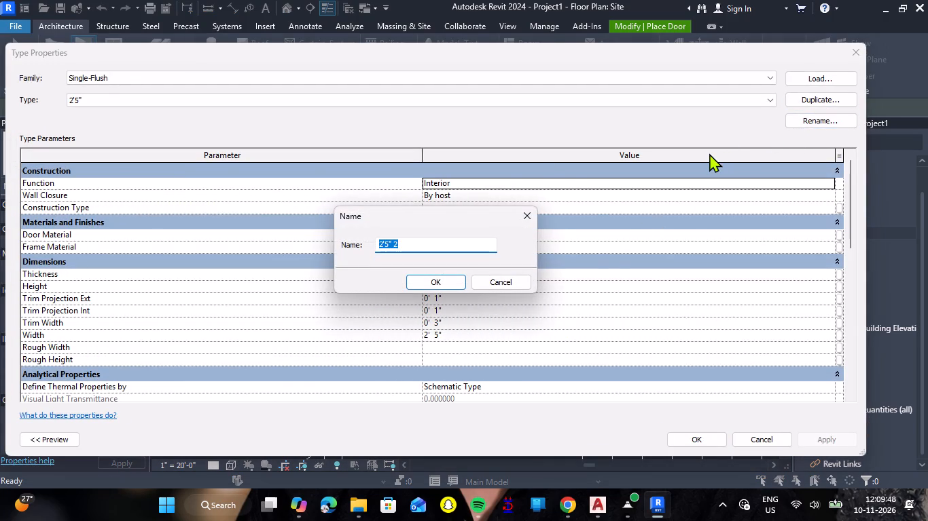
text(2'1")
key(Return)
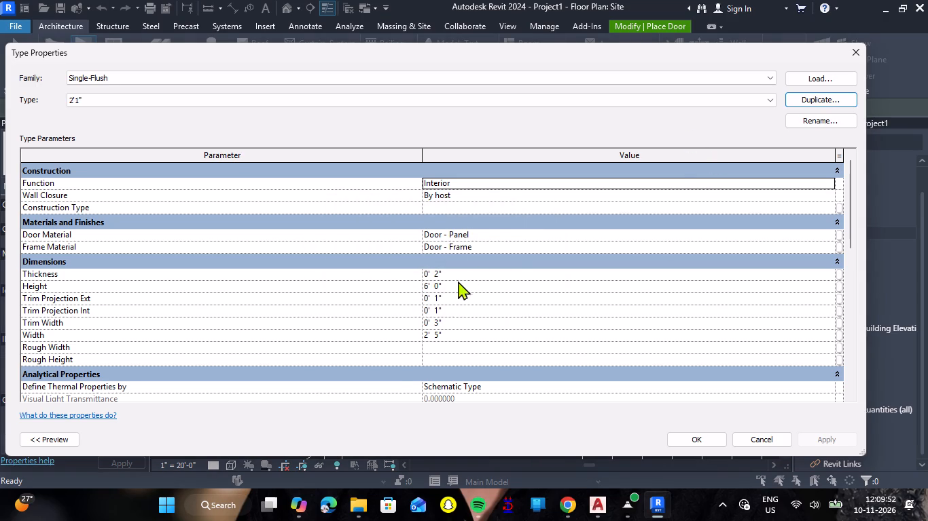
click(453, 337)
text(2'1")
key(Return)
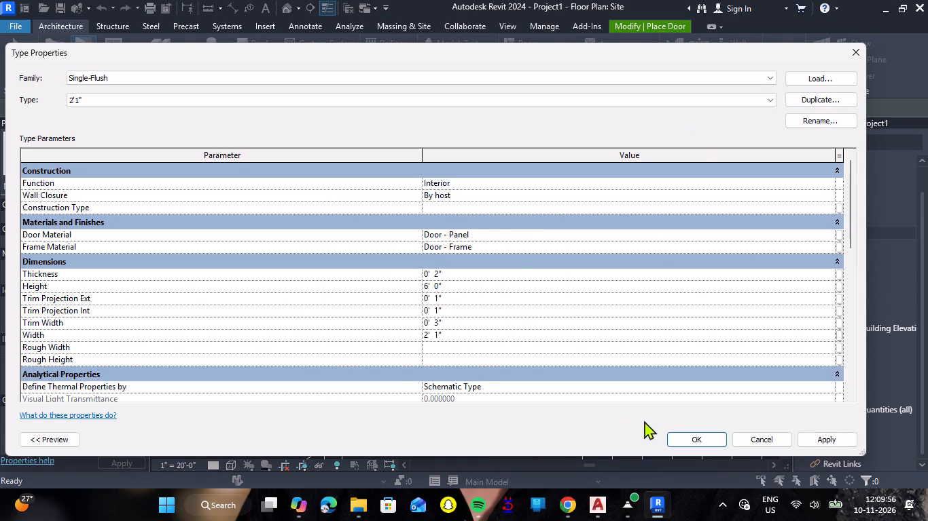
click(679, 442)
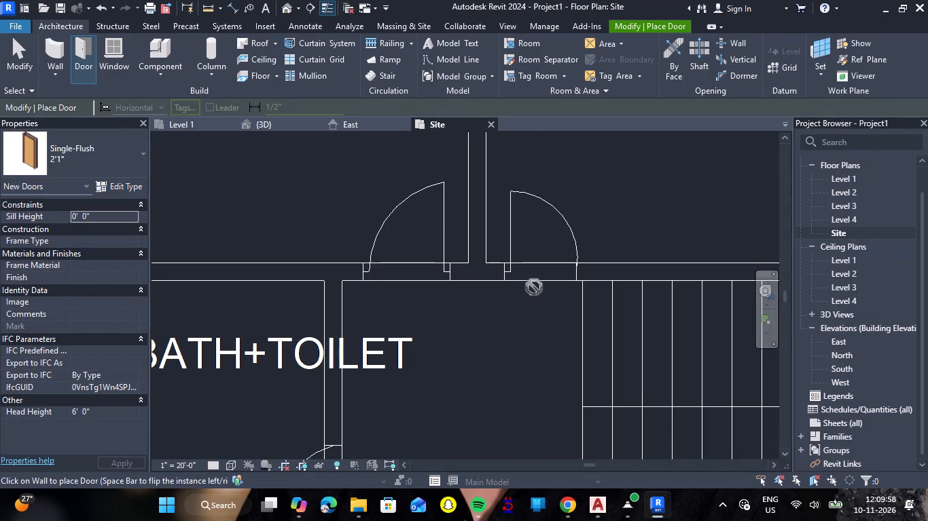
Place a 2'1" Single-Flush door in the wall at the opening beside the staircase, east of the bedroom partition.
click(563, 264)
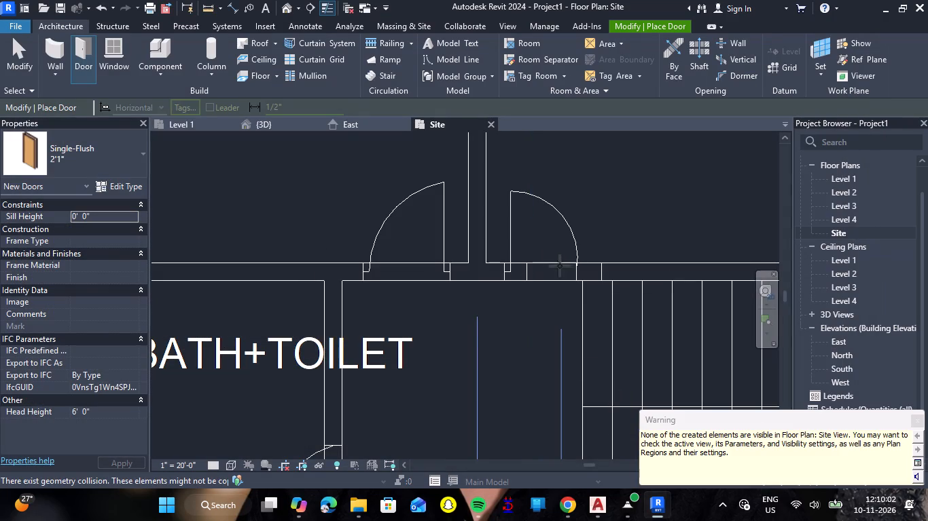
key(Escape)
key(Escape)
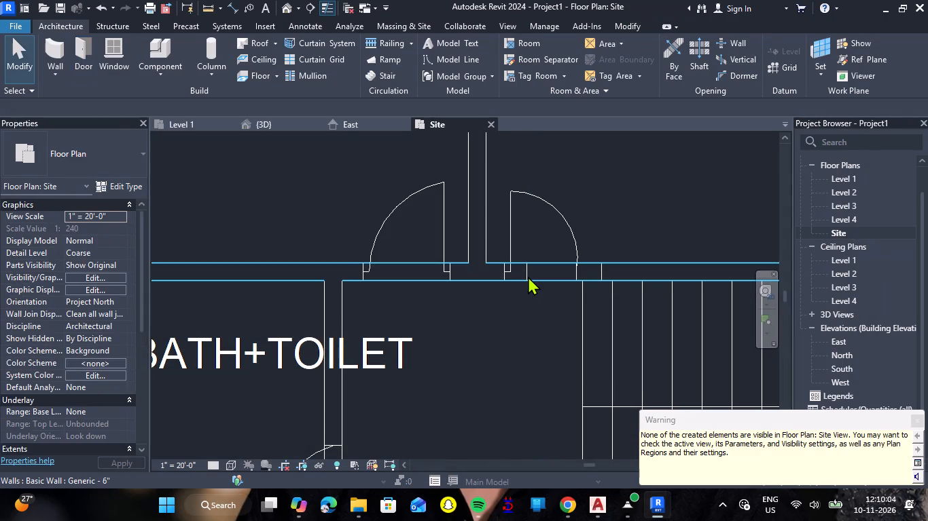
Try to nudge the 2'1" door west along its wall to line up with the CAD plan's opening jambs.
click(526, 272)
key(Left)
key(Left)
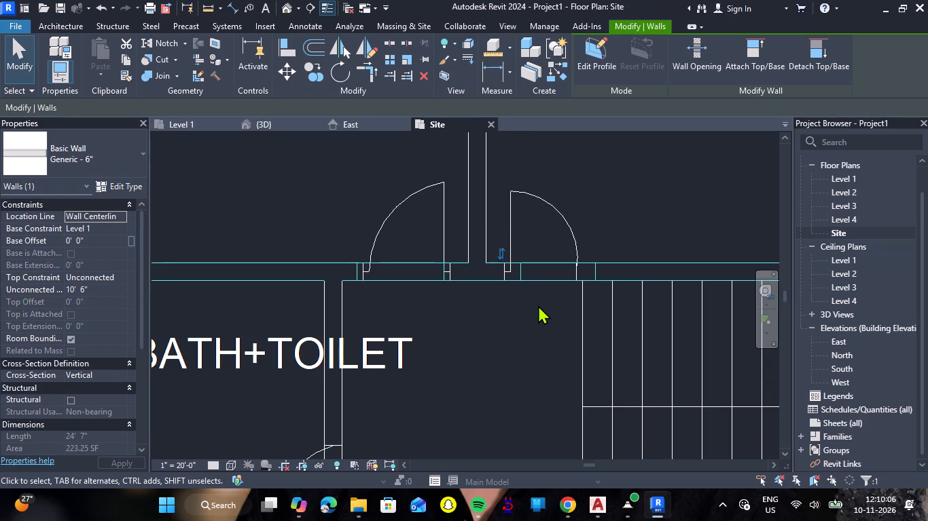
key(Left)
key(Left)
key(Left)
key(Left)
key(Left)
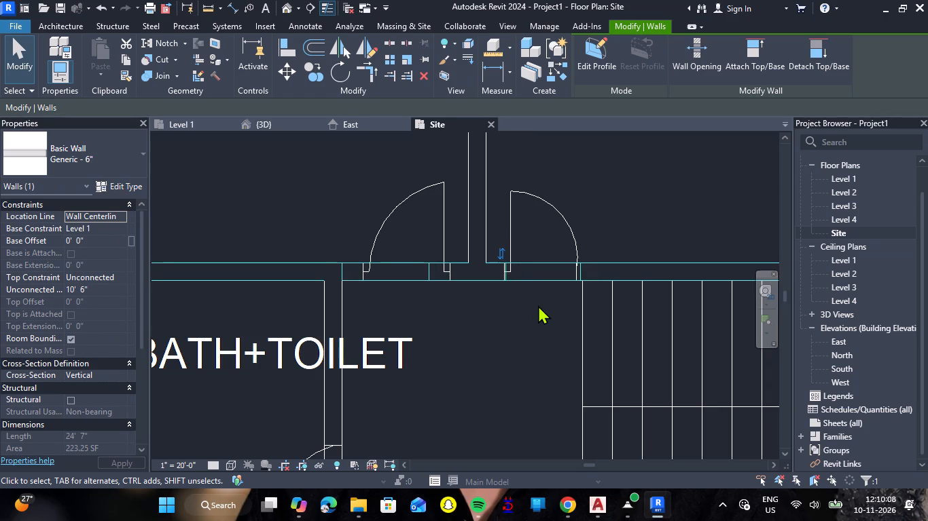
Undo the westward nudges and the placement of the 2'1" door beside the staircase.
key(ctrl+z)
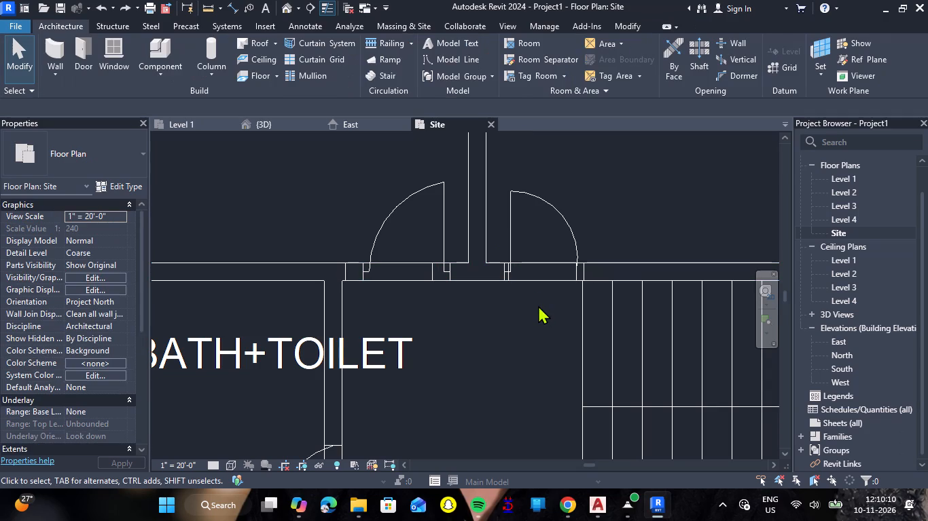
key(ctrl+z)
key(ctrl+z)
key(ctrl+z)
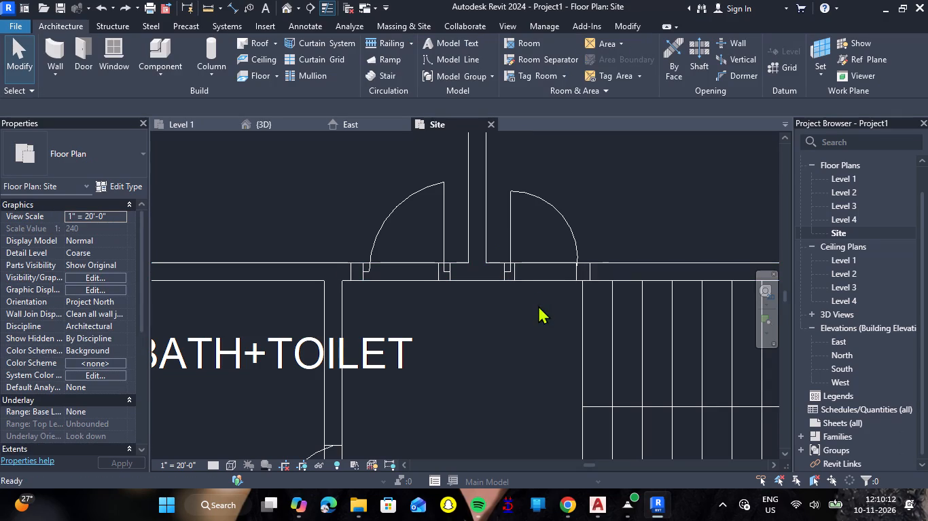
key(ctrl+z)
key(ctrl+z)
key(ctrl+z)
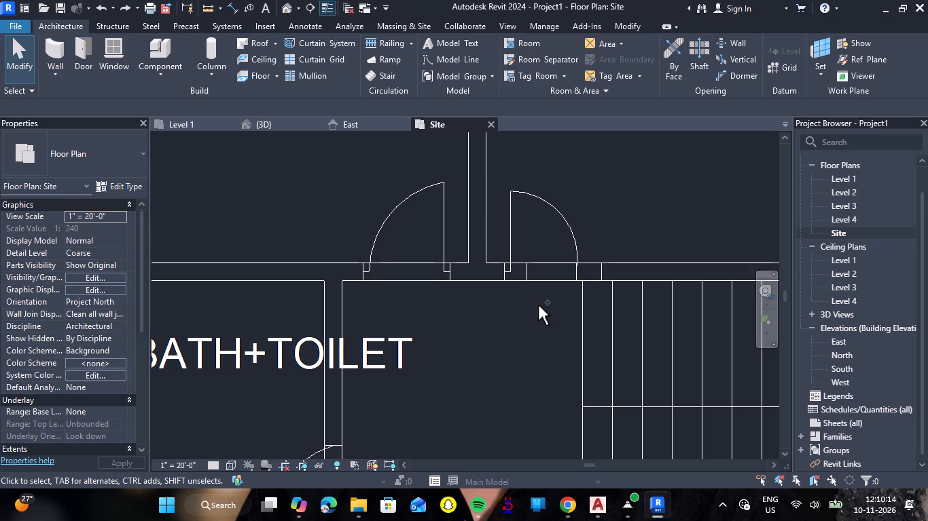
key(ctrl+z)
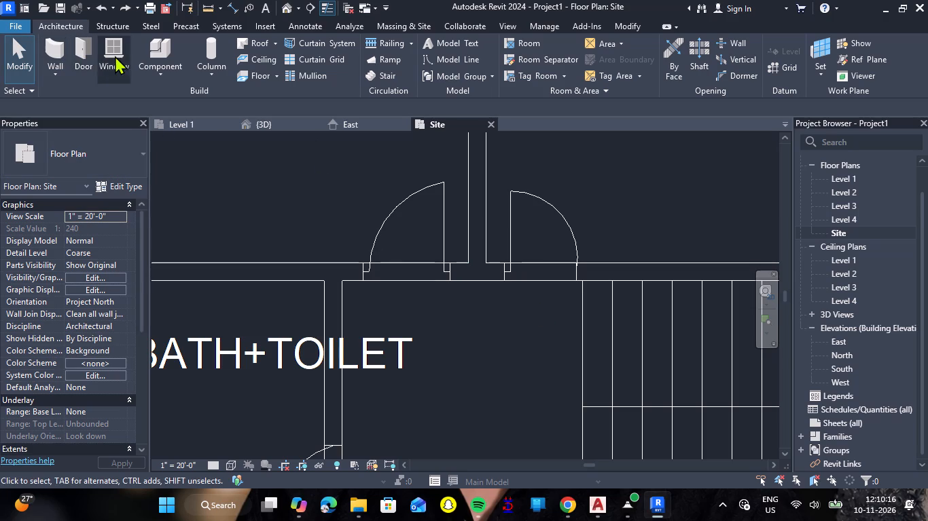
Change the Site plan's visual style to Realistic.
click(91, 50)
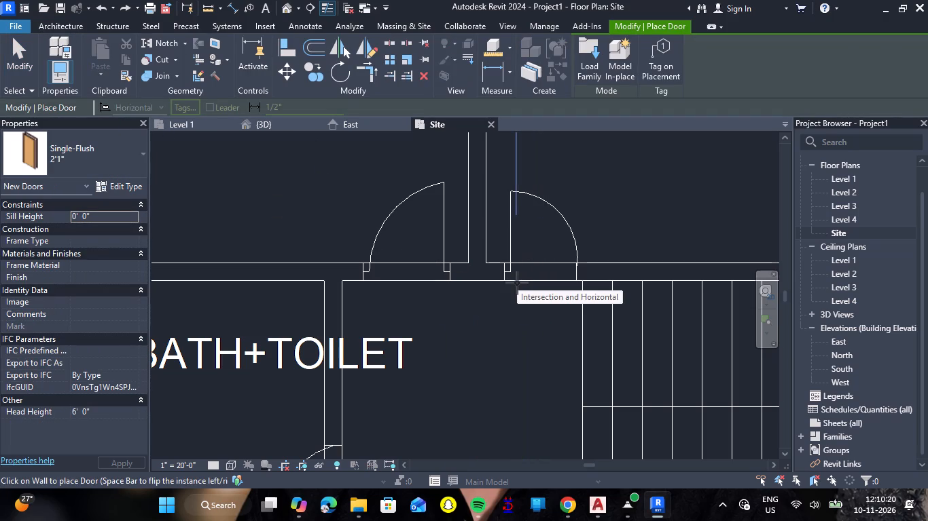
key(Escape)
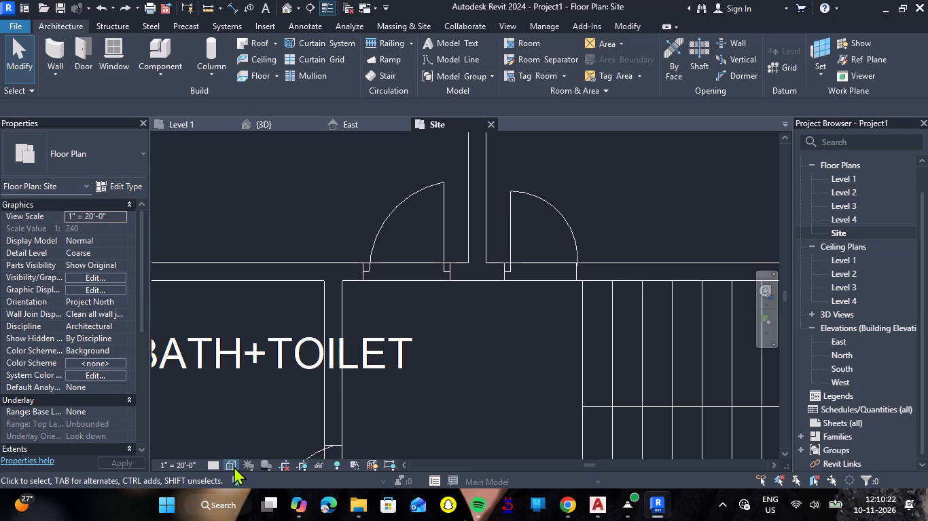
click(234, 466)
click(271, 385)
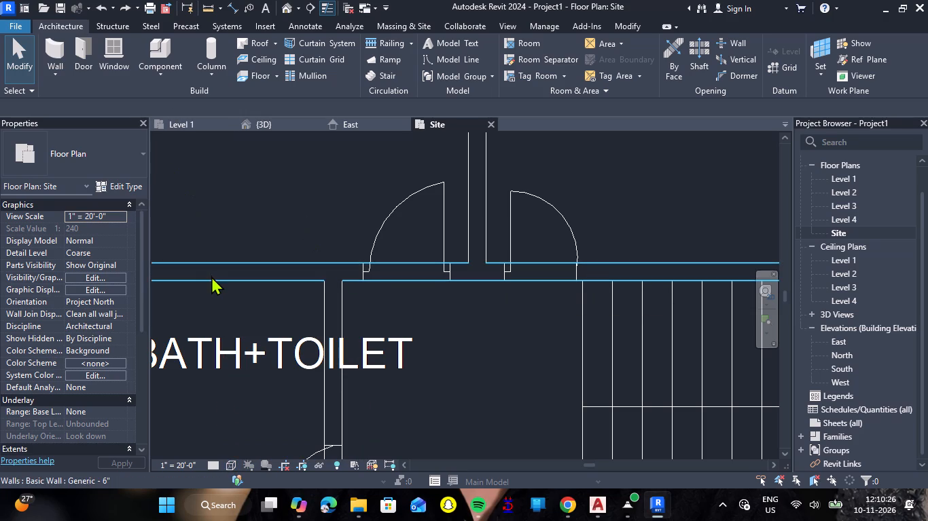
click(229, 462)
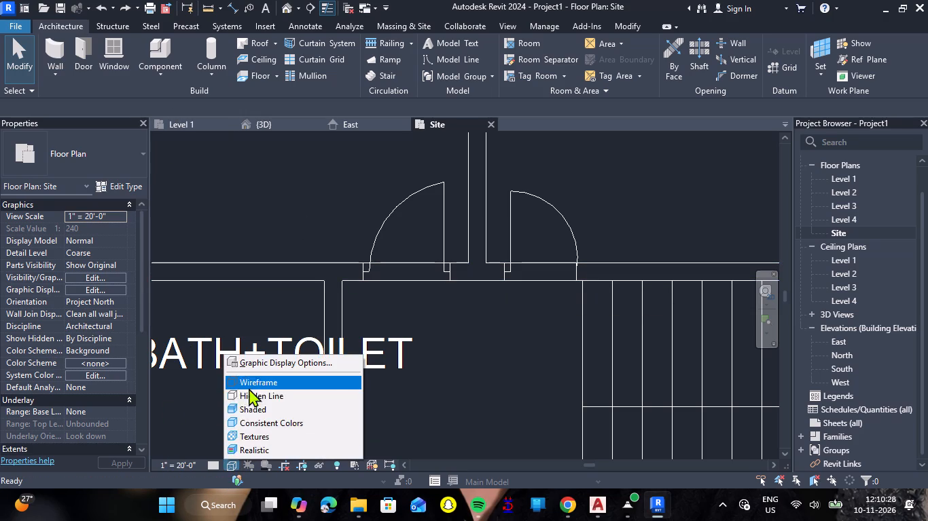
click(260, 447)
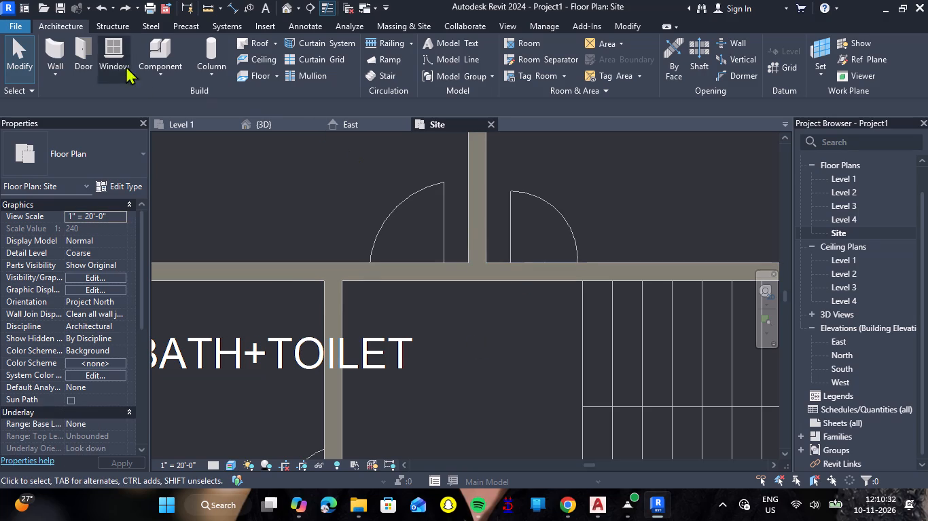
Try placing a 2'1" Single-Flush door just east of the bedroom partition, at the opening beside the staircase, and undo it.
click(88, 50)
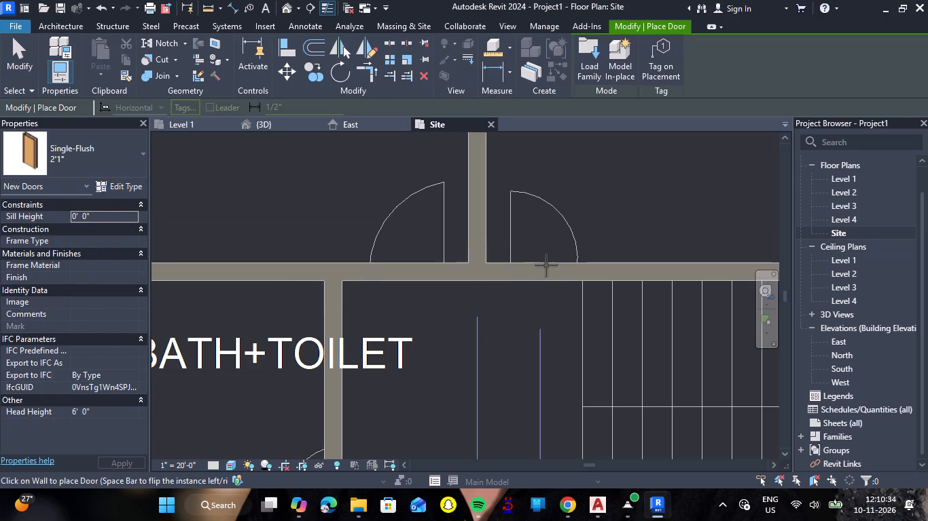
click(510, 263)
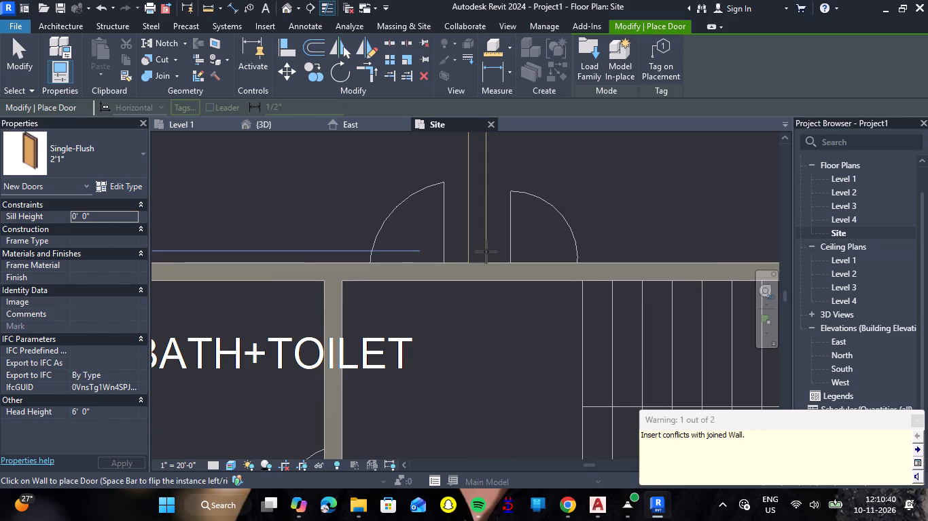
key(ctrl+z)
Change the Site plan's visual style to Hidden Line and finally to Wireframe.
click(234, 466)
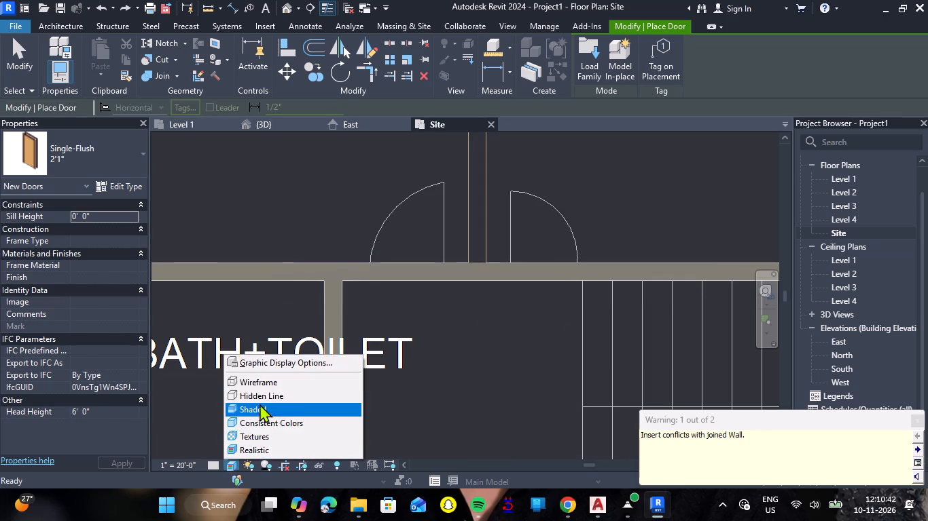
click(263, 398)
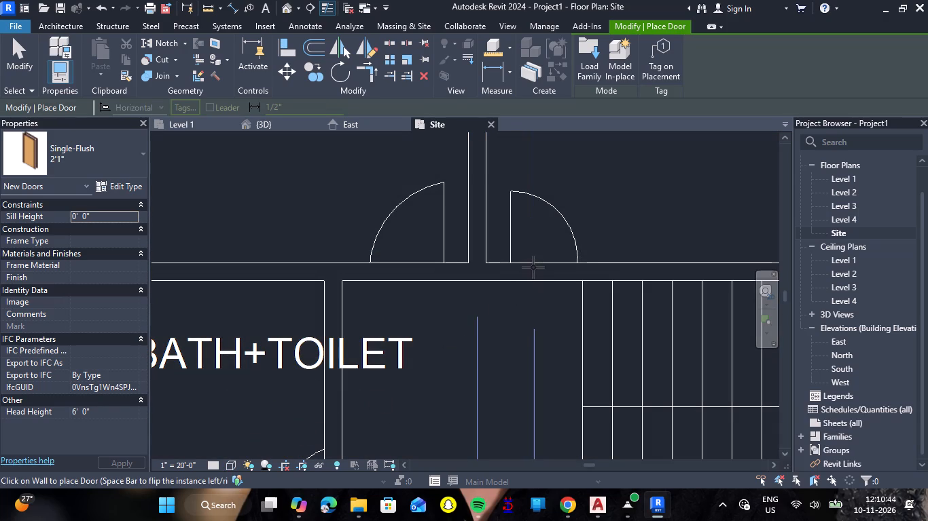
scroll(506, 299, down, 8)
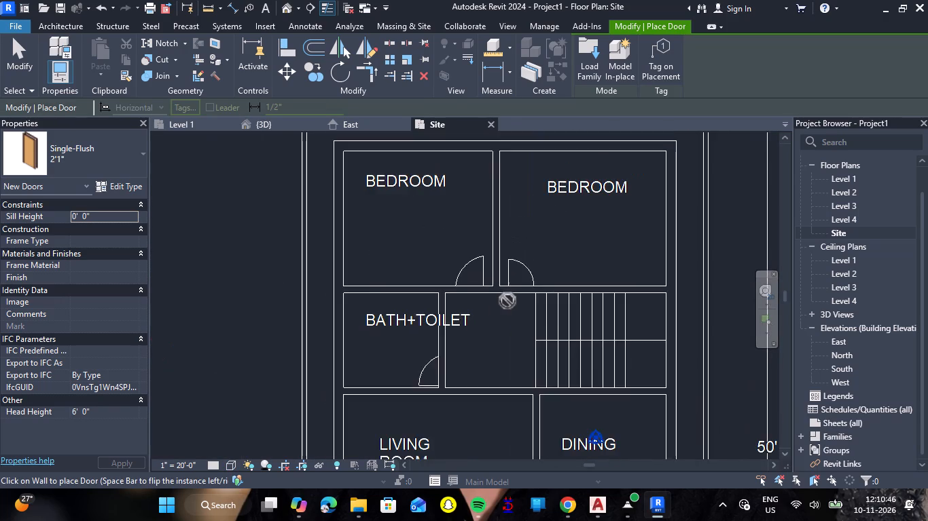
click(228, 465)
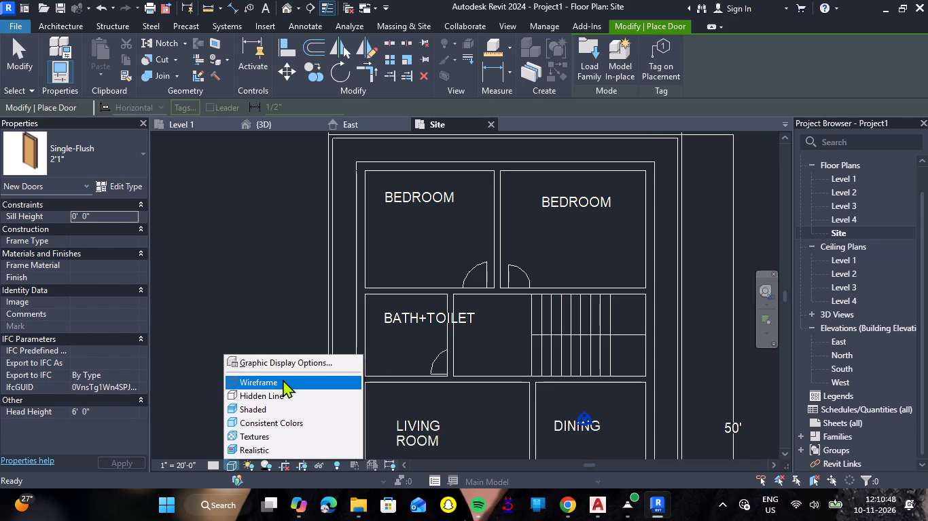
click(283, 379)
Place a 2'1" Single-Flush door at the CAD opening beside the staircase, in the south wall of the east bedroom.
scroll(528, 288, up, 8)
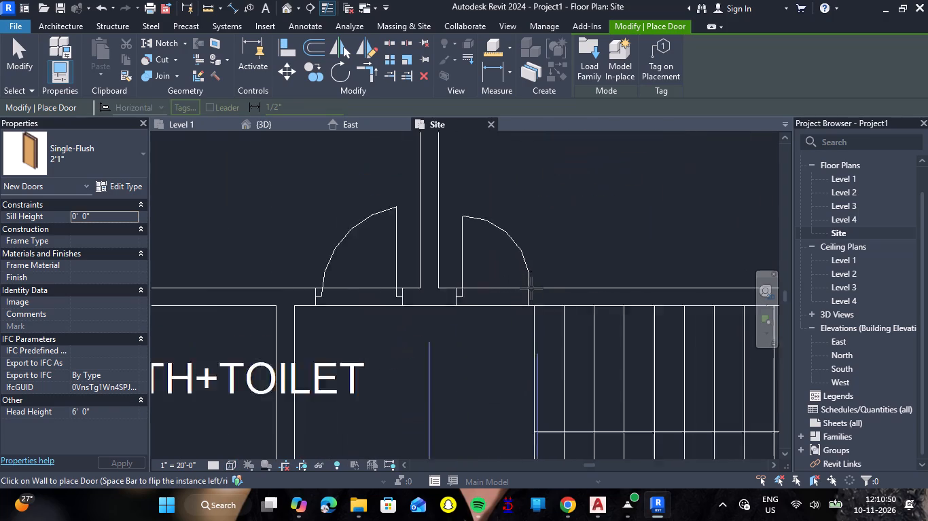
scroll(531, 288, up, 4)
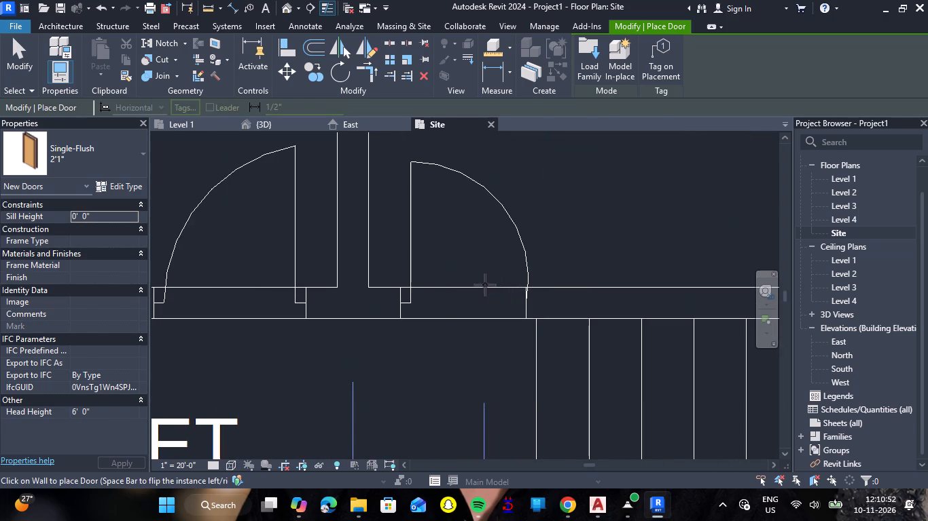
click(471, 288)
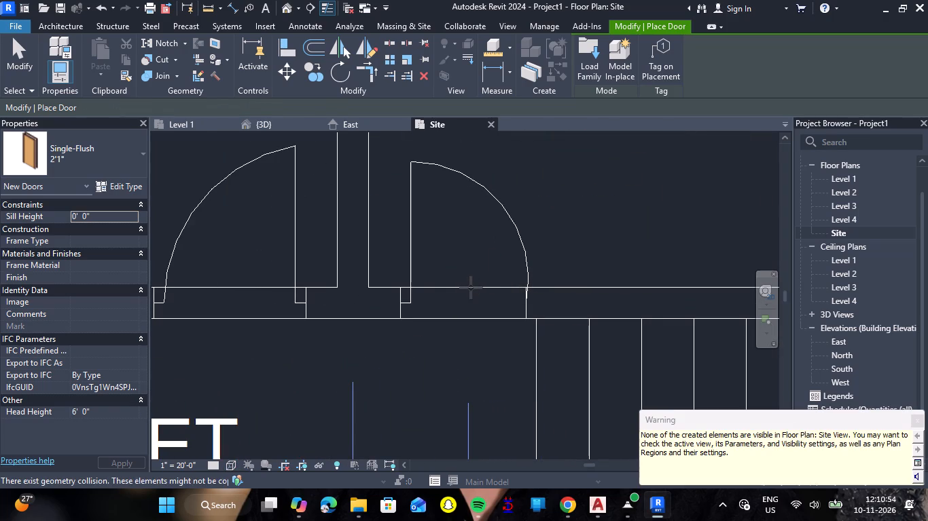
click(917, 420)
key(Escape)
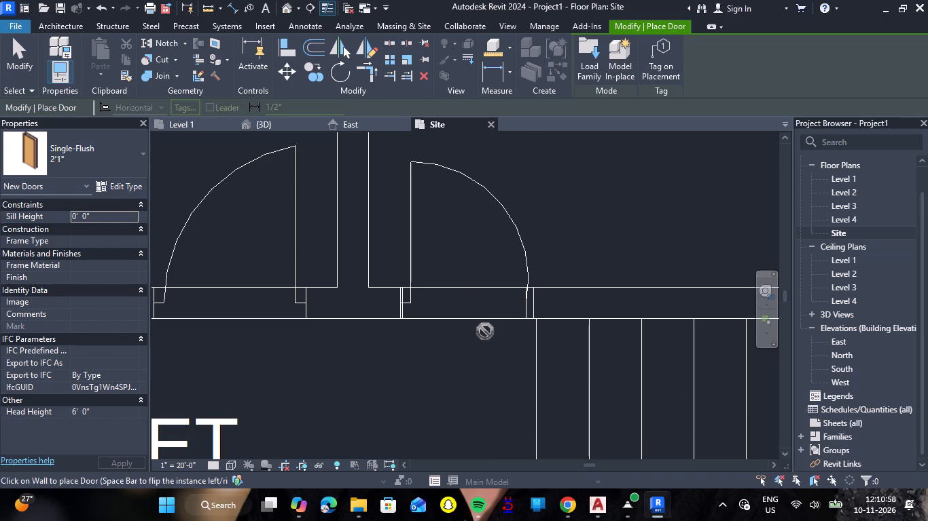
key(Escape)
key(Escape)
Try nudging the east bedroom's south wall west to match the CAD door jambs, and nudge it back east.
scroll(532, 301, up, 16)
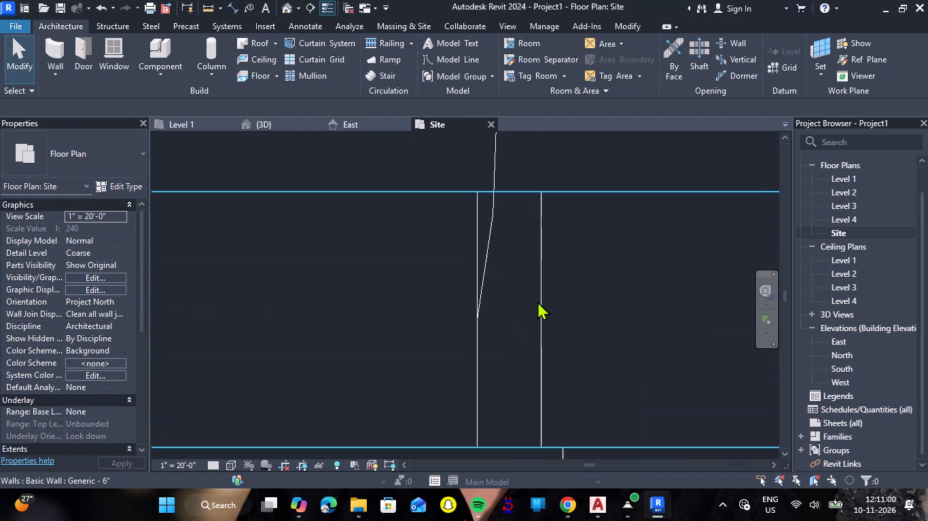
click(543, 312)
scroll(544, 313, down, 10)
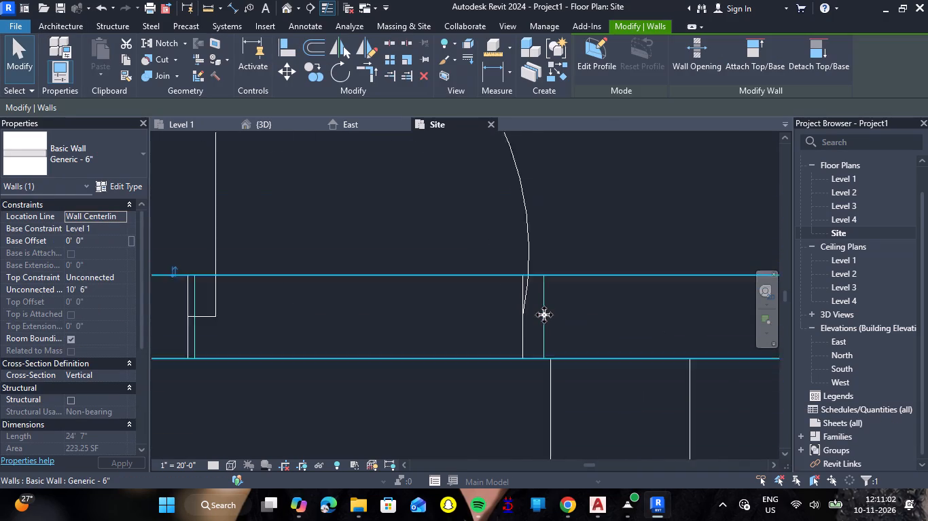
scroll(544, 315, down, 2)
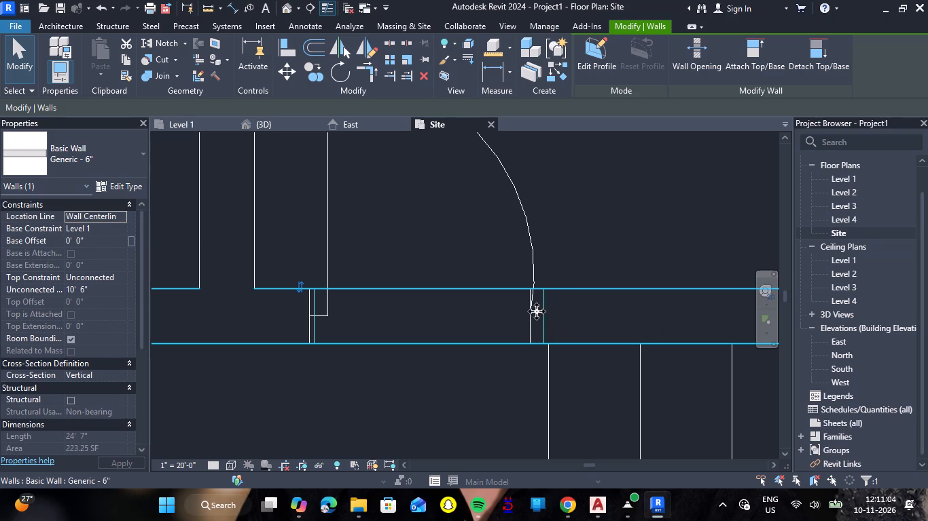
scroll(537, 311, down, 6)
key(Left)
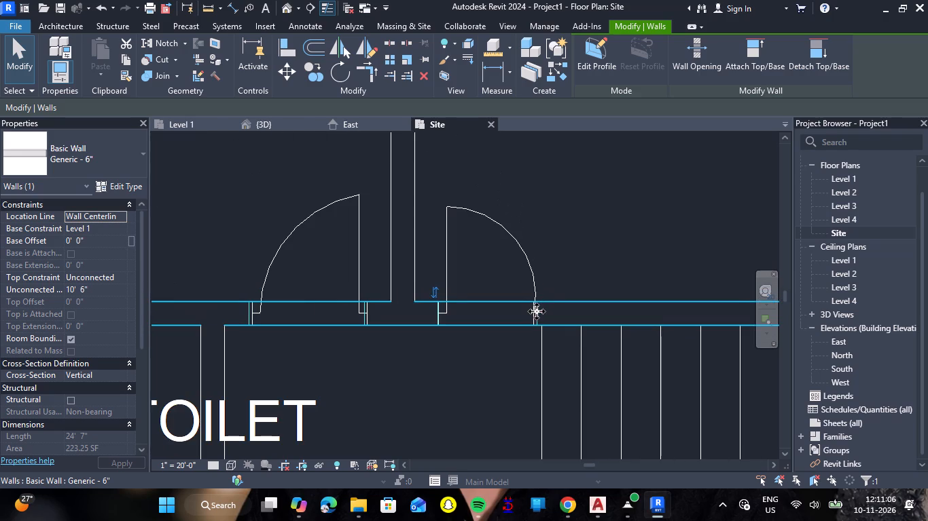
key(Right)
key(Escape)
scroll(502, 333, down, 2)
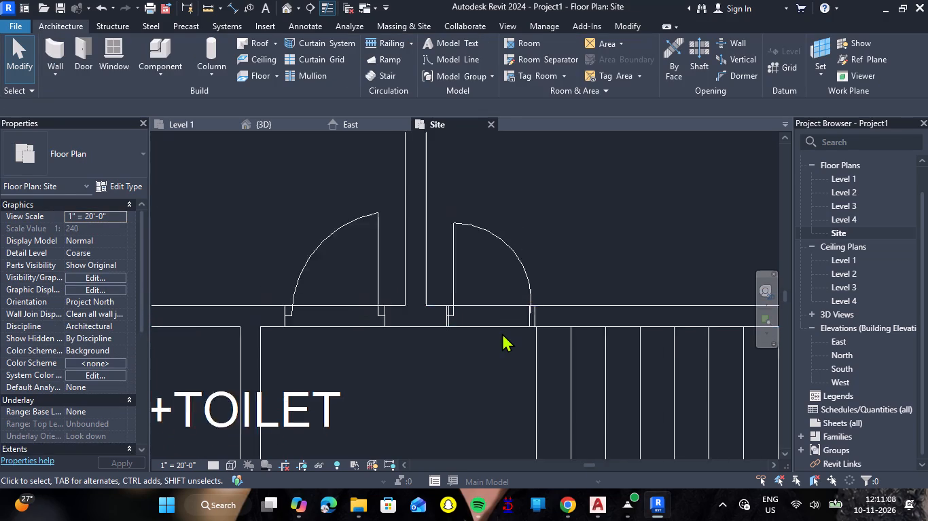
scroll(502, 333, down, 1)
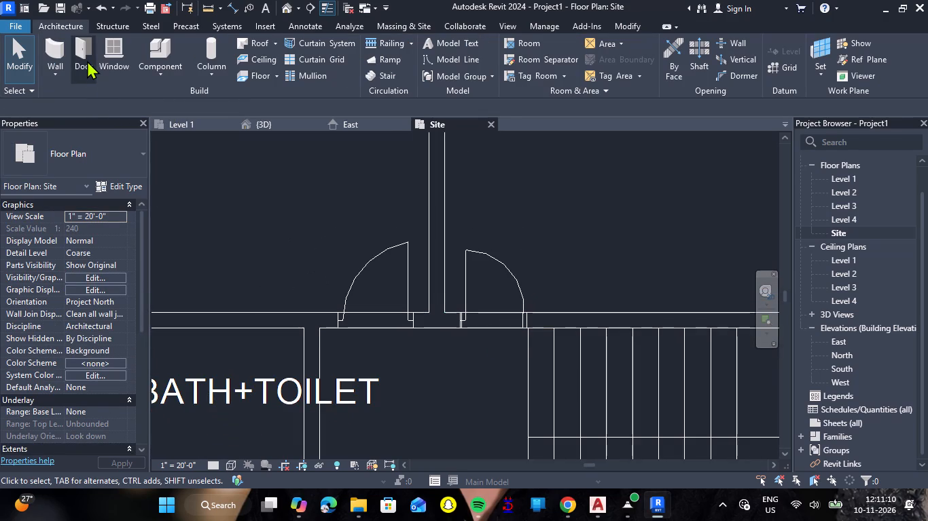
In the 3D view, place a 2'1" Single-Flush door in the recessed south exterior wall, about 3'-0" from its west corner.
click(87, 60)
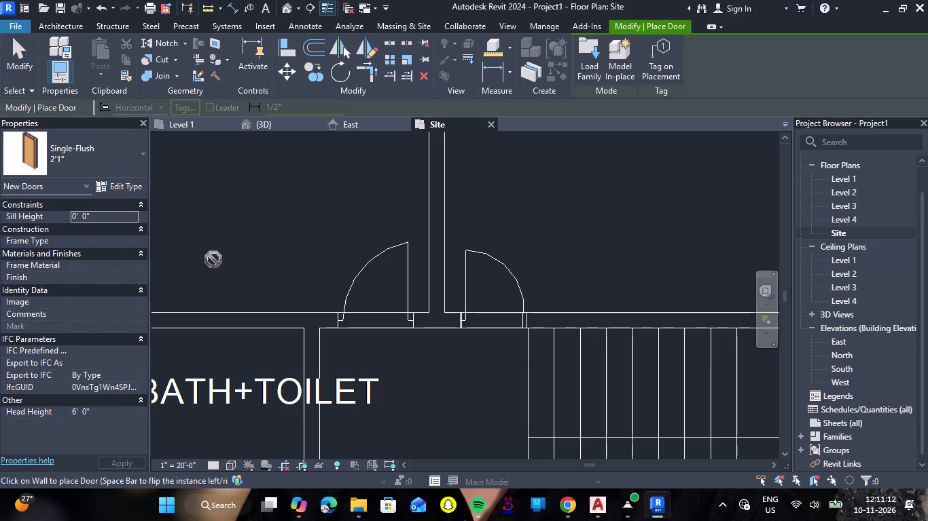
scroll(312, 253, down, 1)
click(290, 128)
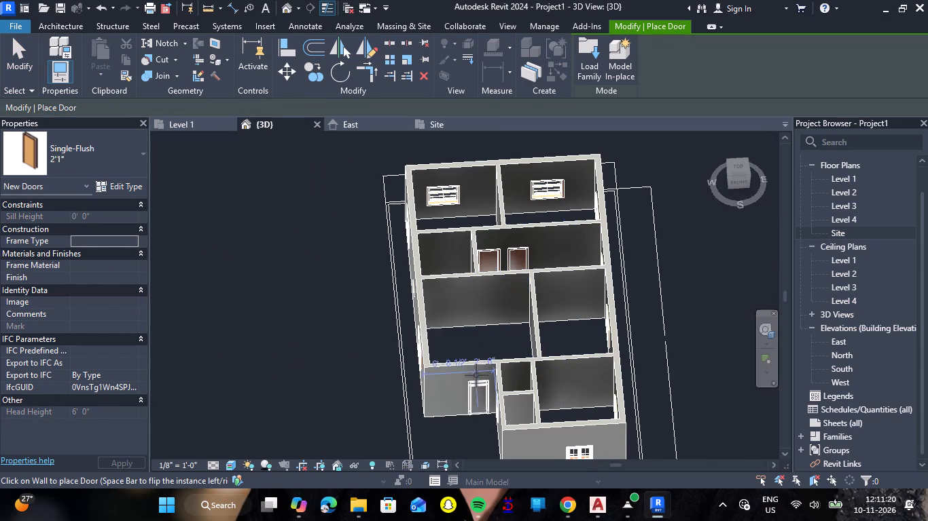
click(452, 400)
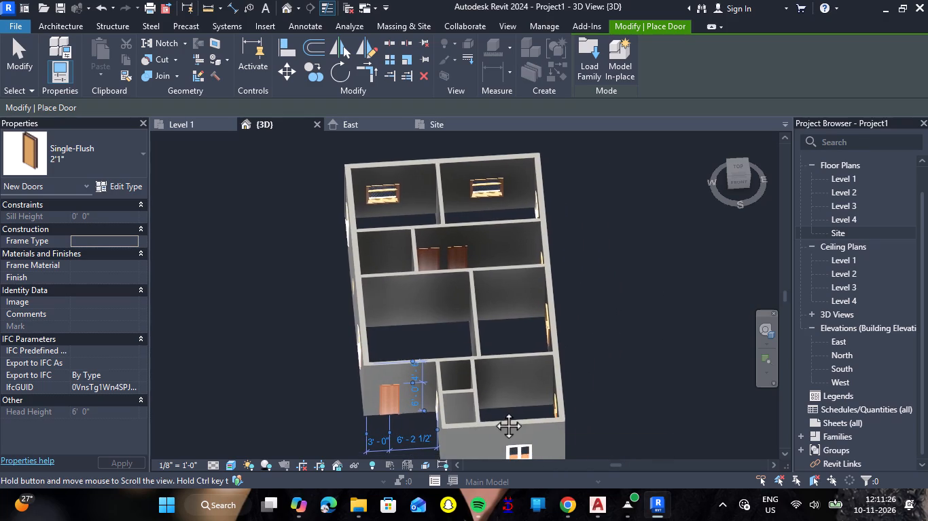
Place a 2'1" Single-Flush door in the partition between the southeast room and the adjoining small southern room.
shift+right_drag(527, 405, 396, 385)
shift+middle_drag(527, 405, 396, 385)
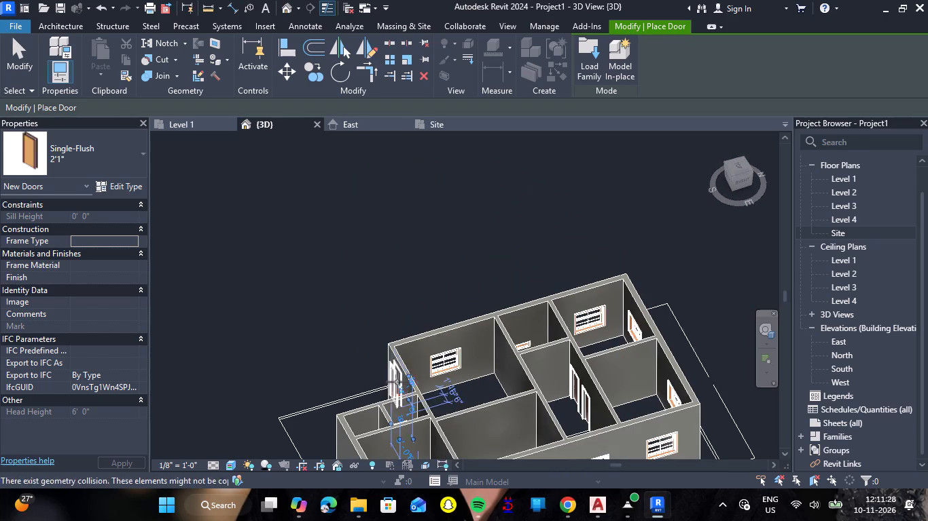
middle_drag(382, 357, 408, 239)
right_drag(382, 357, 408, 239)
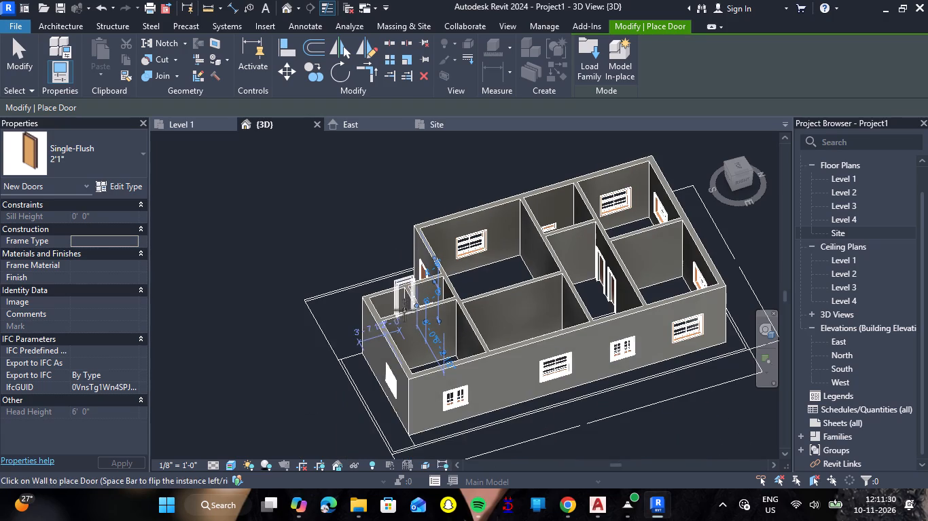
click(404, 345)
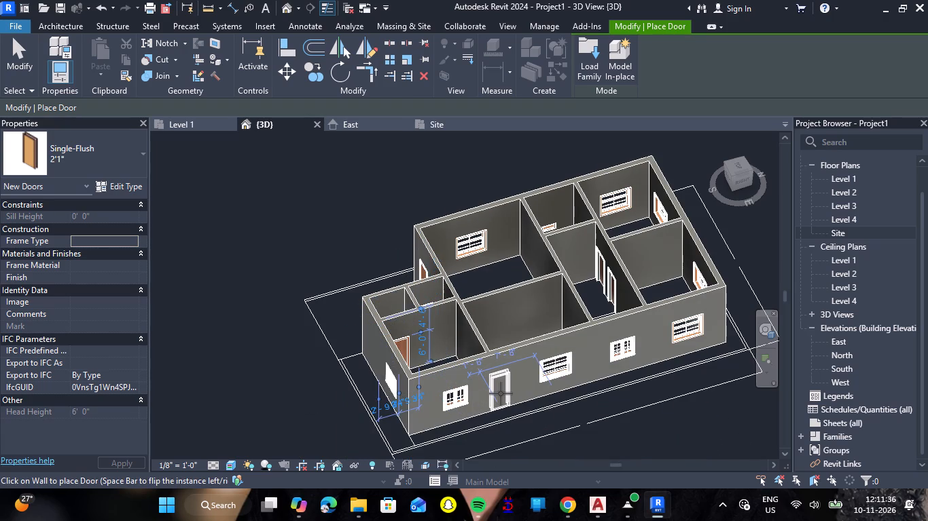
Place a 2'1" Single-Flush door in the partition between the bath and the staircase hall, centred 3'-9" from both adjoining walls.
click(569, 265)
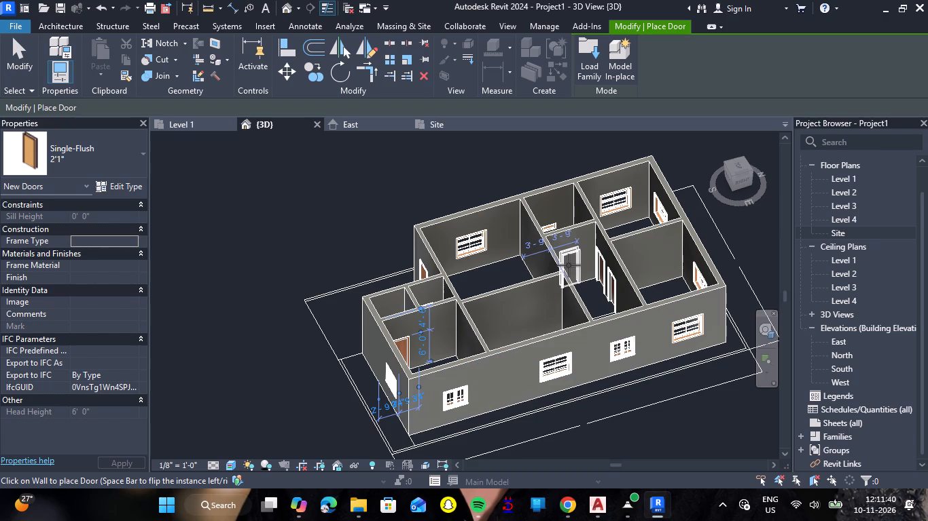
key(grave)
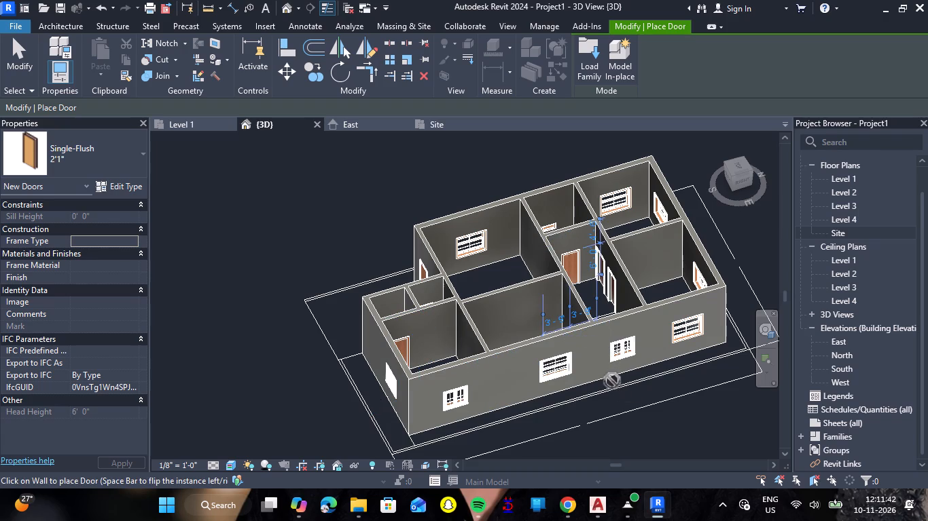
key(Escape)
In the Level 1 plan, nudge the new BATH+TOILET door slightly south and flip it until it swings into the bath.
click(198, 121)
scroll(425, 335, up, 1)
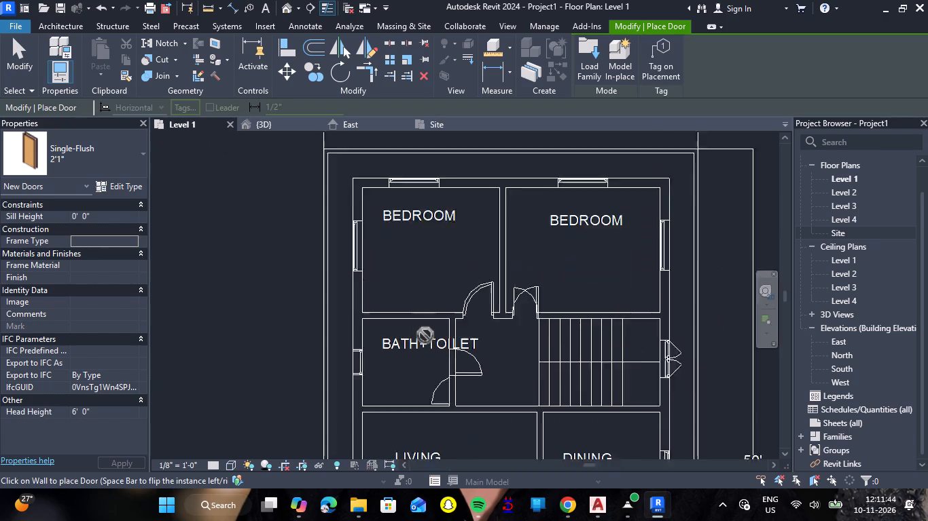
scroll(425, 335, up, 2)
key(Escape)
scroll(493, 336, down, 3)
scroll(484, 402, up, 5)
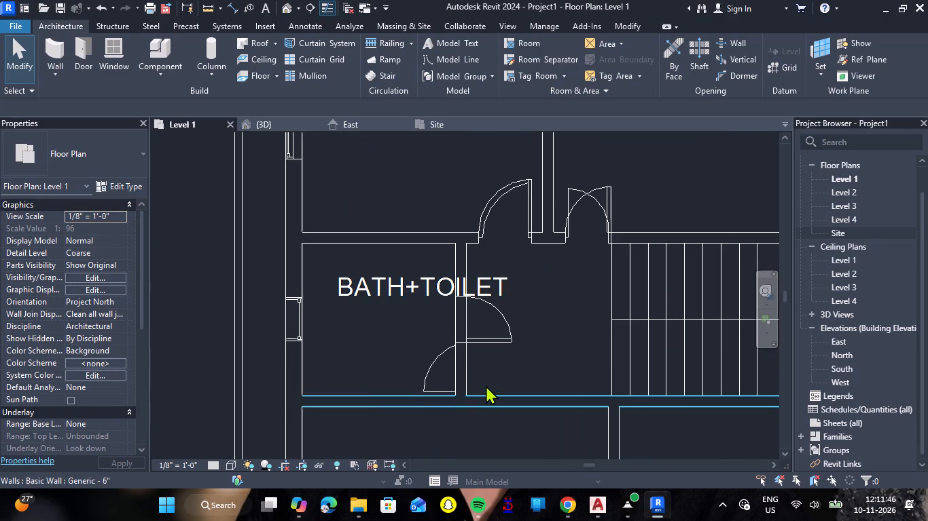
click(482, 339)
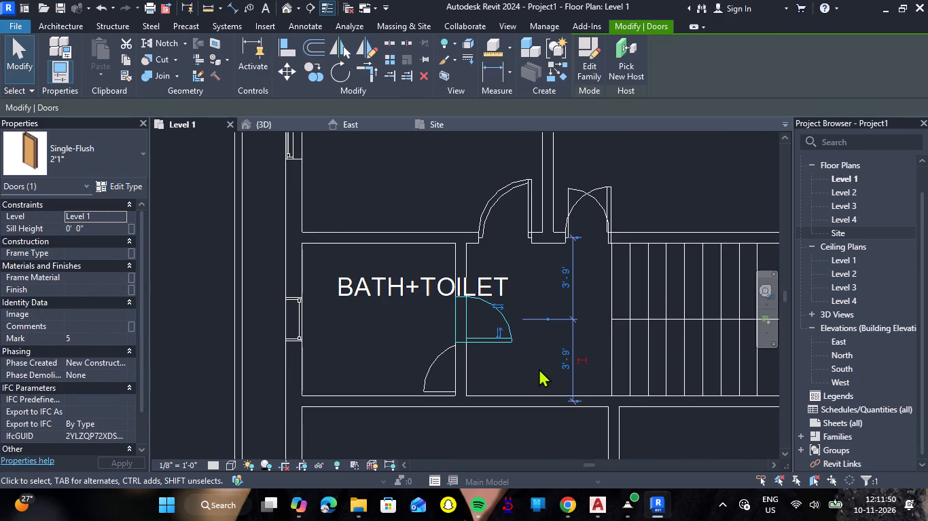
key(Down)
key(Down)
key(Down)
key(space)
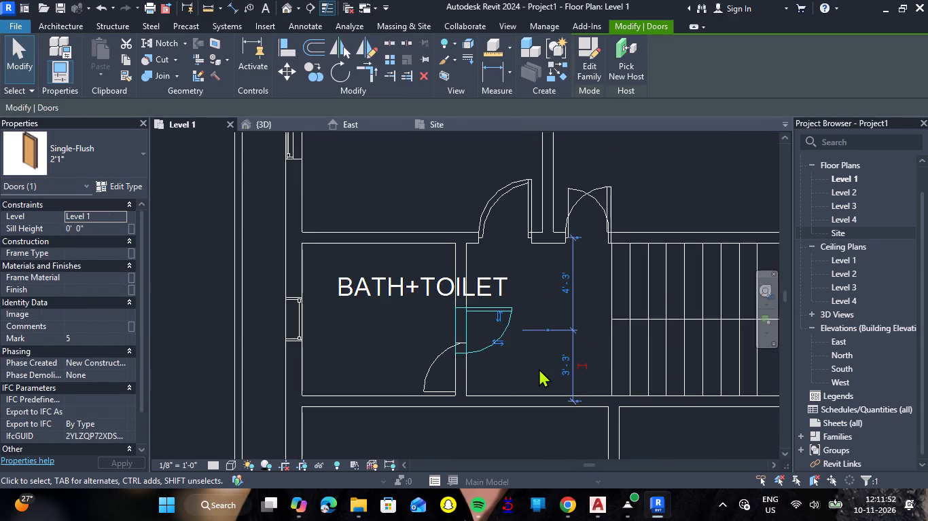
key(space)
key(space)
Nudge the BATH+TOILET door south along its partition onto the CAD door opening, about 1'-5" from the south wall's centreline.
key(Down)
key(Down)
key(Down)
key(Down)
key(Down)
key(Down)
key(Down)
key(Down)
key(Down)
key(Down)
key(Down)
key(Down)
key(Down)
key(Down)
key(Down)
key(Down)
key(Down)
key(Down)
key(Down)
key(Down)
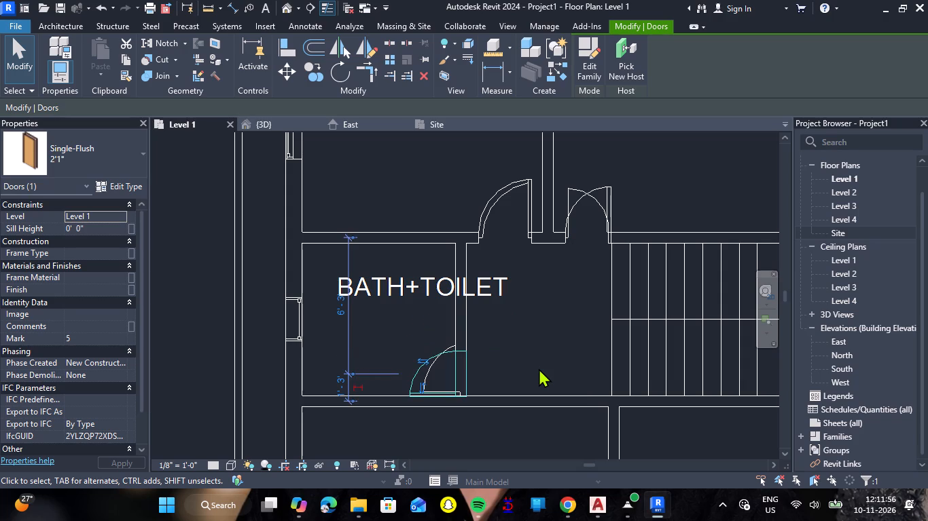
key(Up)
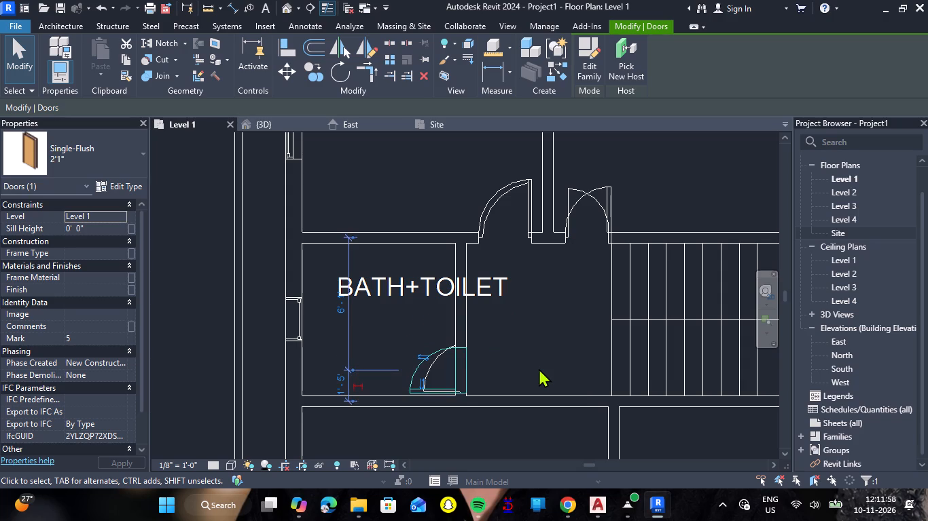
Measure the width of the CAD door opening in the BATH+TOILET partition from the south wall face.
scroll(458, 381, up, 6)
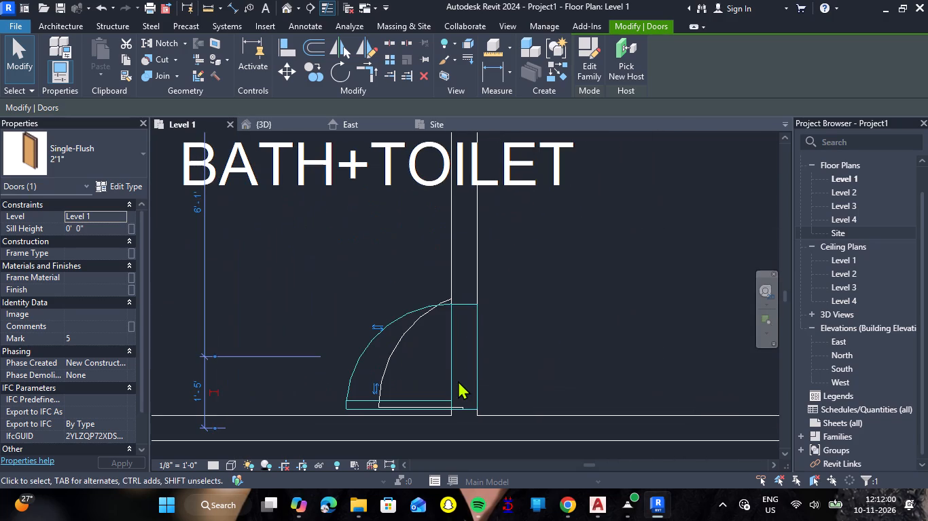
click(209, 7)
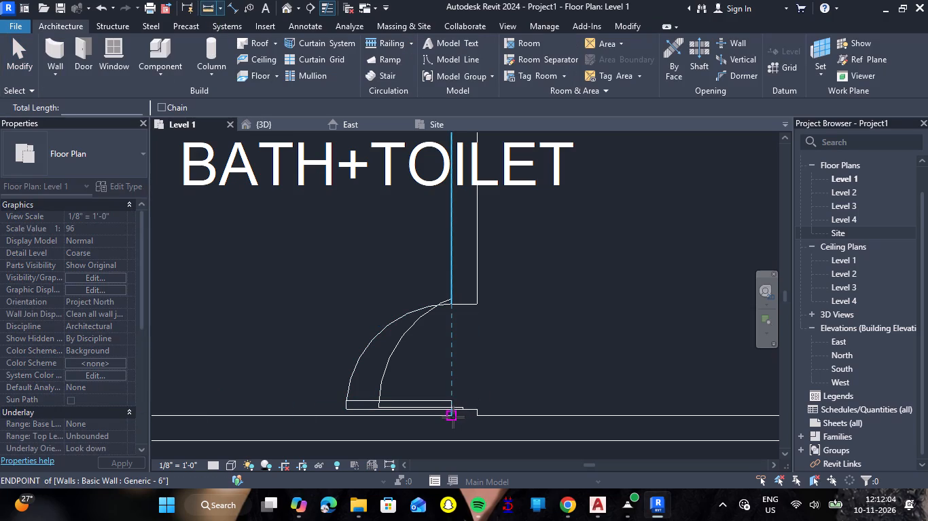
click(453, 417)
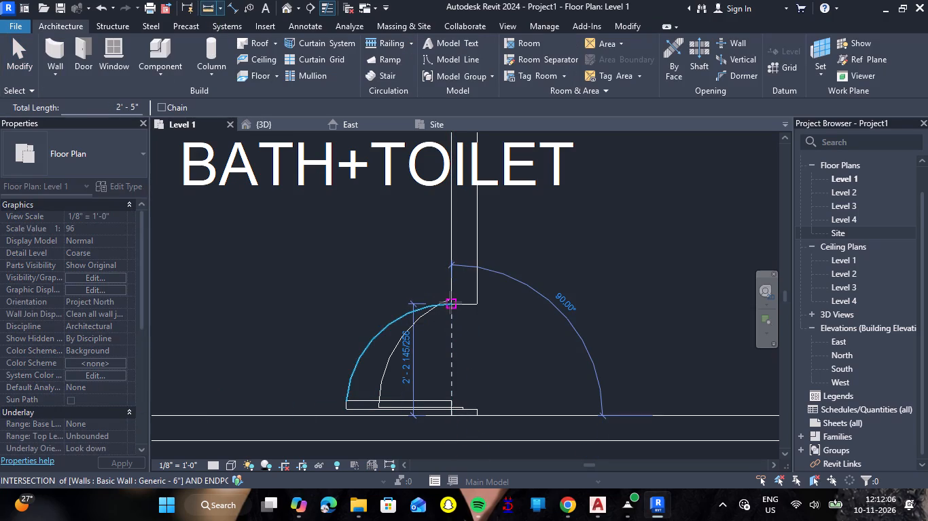
scroll(448, 299, up, 9)
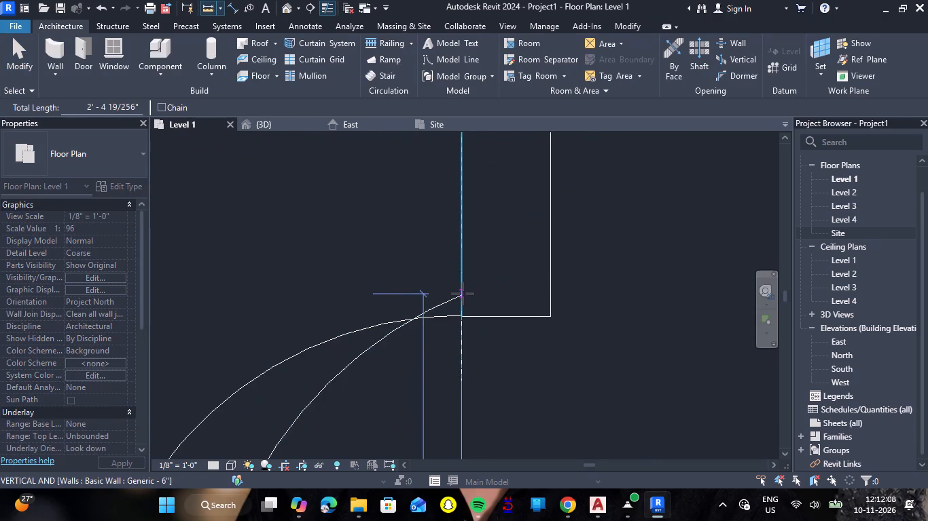
scroll(463, 294, down, 5)
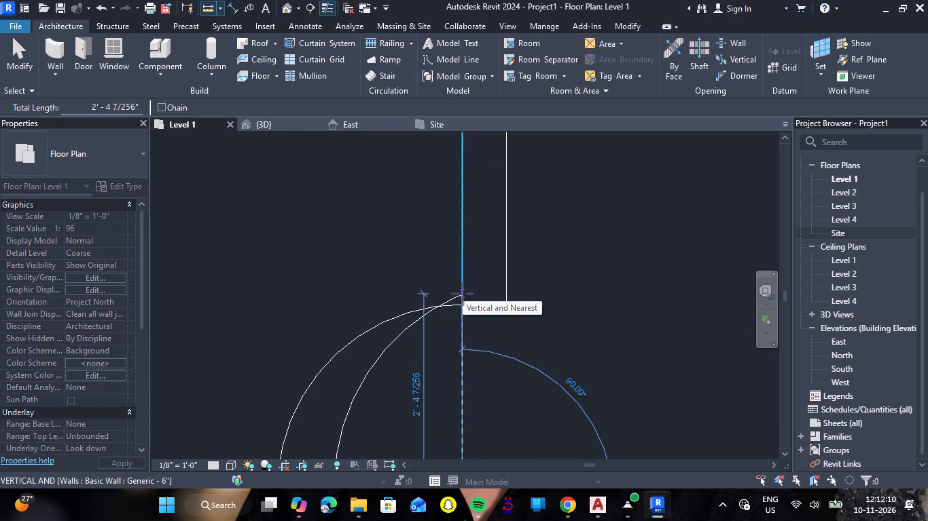
key(Escape)
key(Escape)
Duplicate the BATH+TOILET door's type as 2'4" and set its width to 2'4".
click(491, 307)
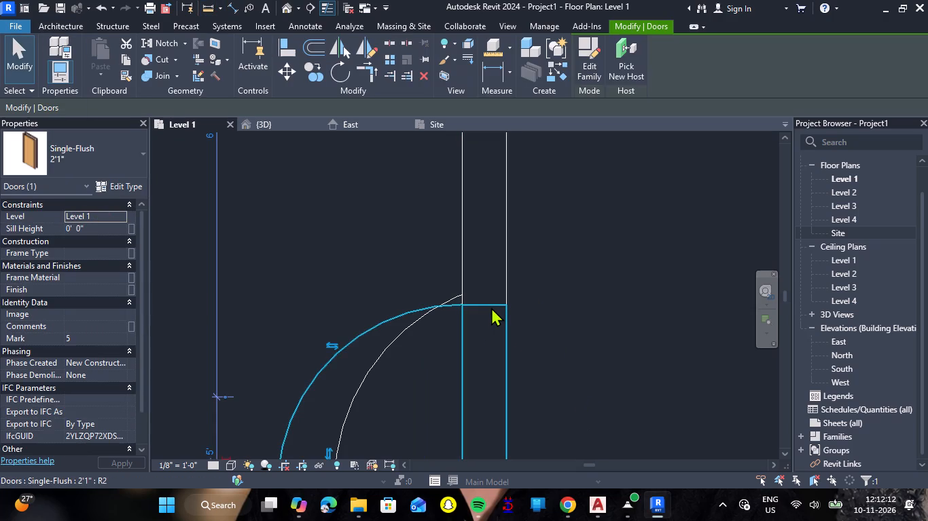
scroll(491, 307, down, 6)
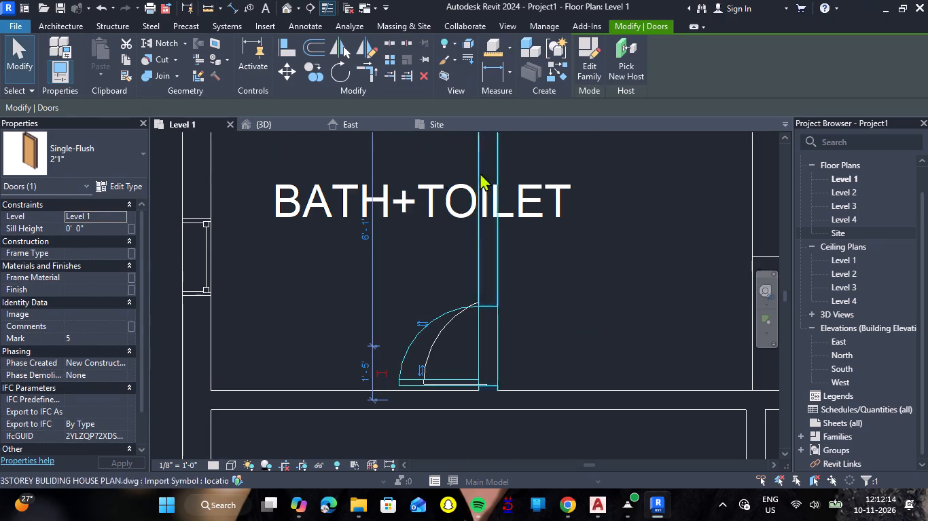
click(109, 182)
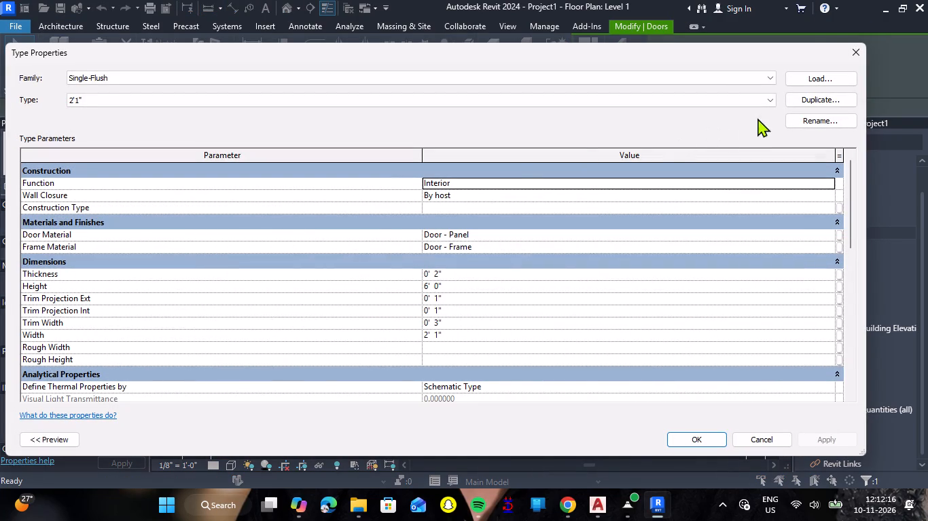
click(798, 101)
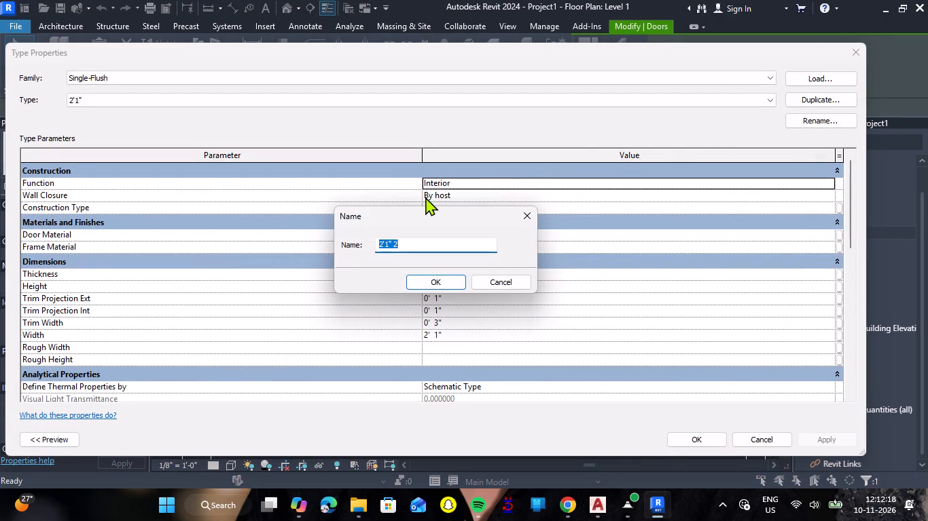
key(BackSpace)
text(2'4")
key(Return)
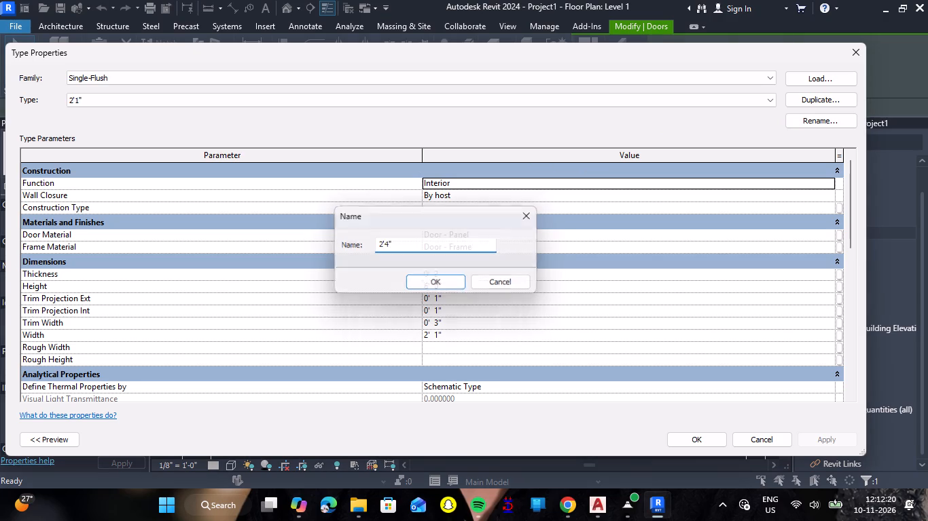
click(447, 339)
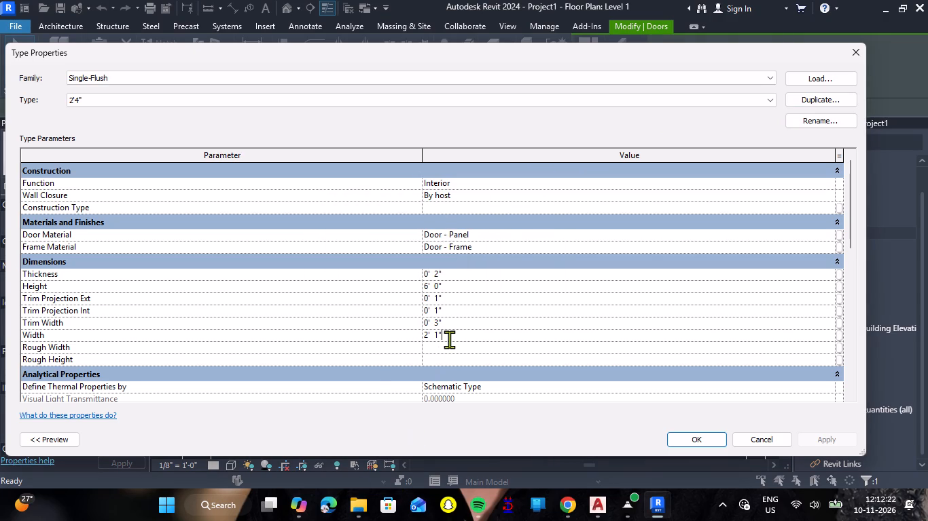
click(450, 339)
key(BackSpace)
key(BackSpace)
key(BackSpace)
text(4")
key(Return)
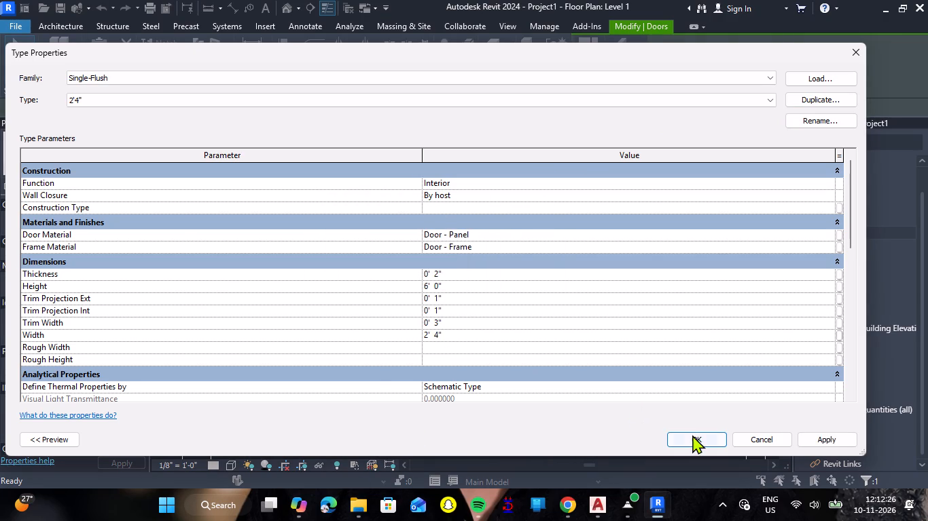
click(692, 435)
Flip the northeast bedroom's door so it hinges on the west side, matching the CAD door symbol.
scroll(571, 338, down, 4)
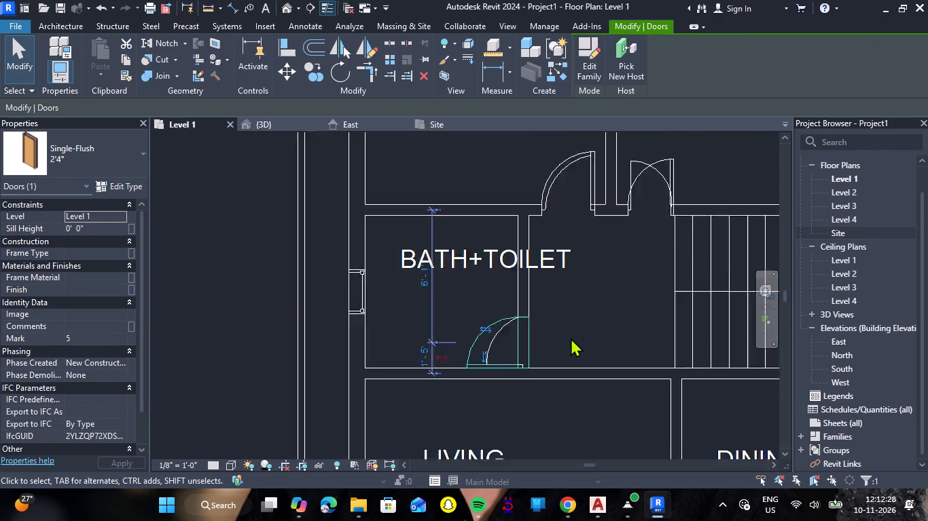
scroll(571, 338, down, 1)
scroll(649, 205, up, 4)
click(664, 191)
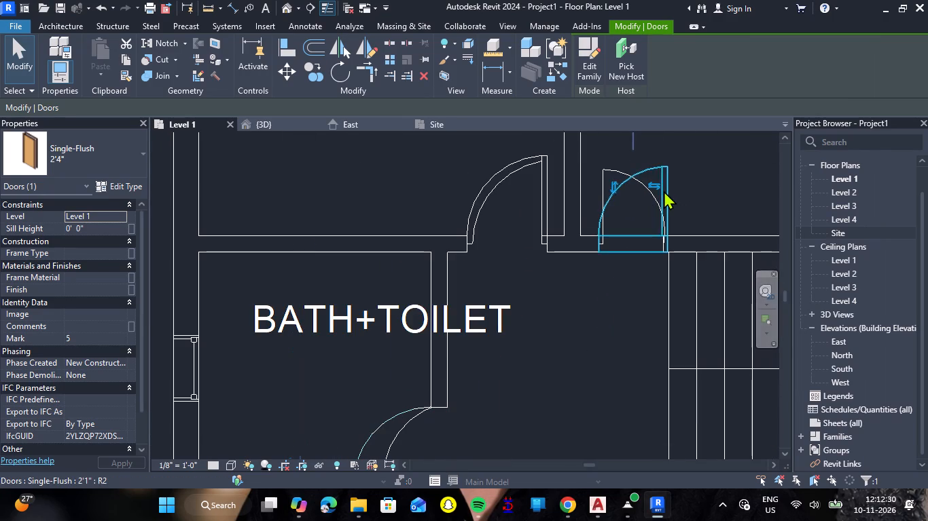
key(space)
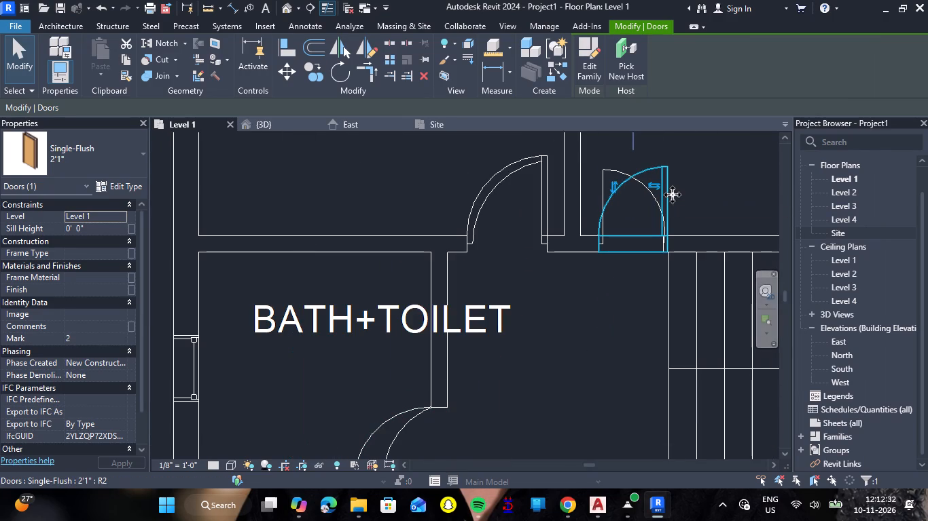
scroll(610, 231, down, 10)
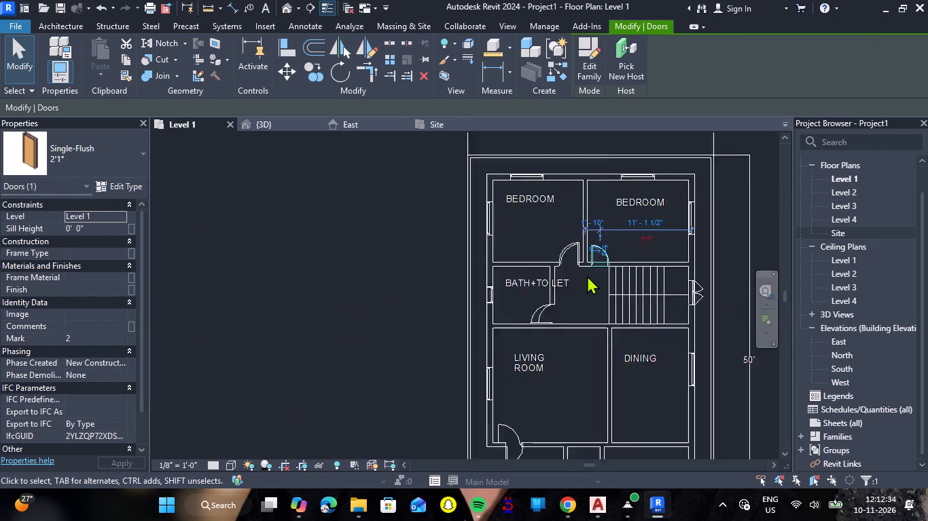
scroll(587, 275, down, 6)
key(Escape)
Flip the door between the STORE and KITCHEN until it swings into the store, hinged on its south side.
scroll(594, 402, up, 6)
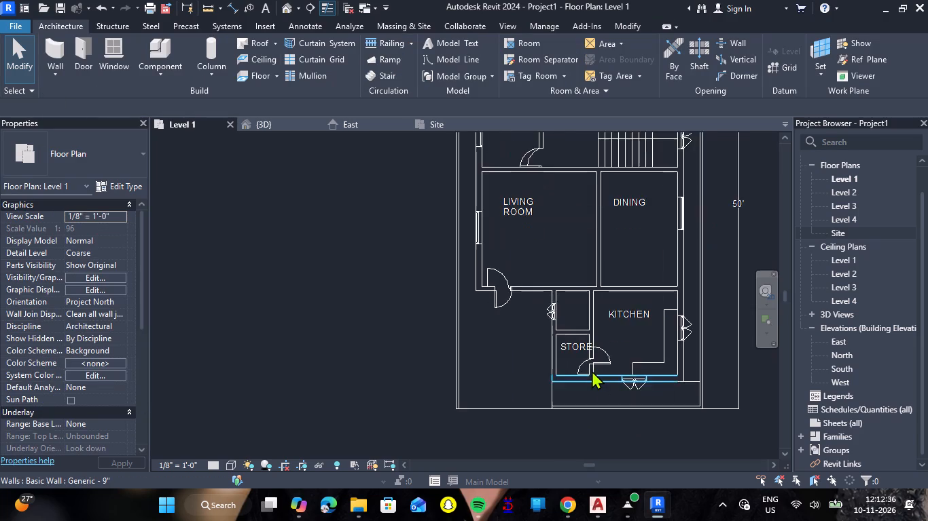
scroll(592, 370, up, 8)
click(626, 344)
key(space)
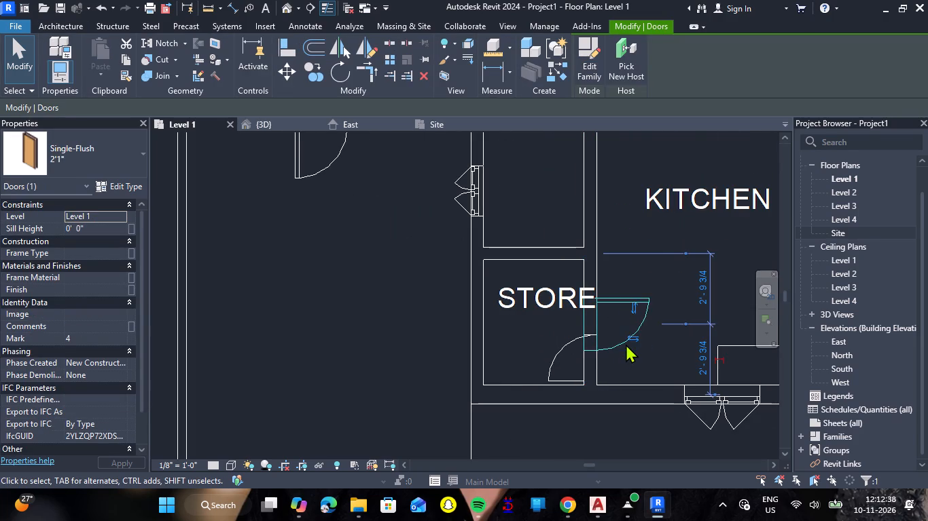
key(space)
key(space)
Nudge the STORE door south along its partition onto the CAD opening, about 1'-5 3/4" from the south wall's centreline.
key(Down)
key(Down)
key(Down)
key(Down)
key(Down)
key(Down)
key(Down)
key(Down)
key(Down)
key(Down)
key(Down)
key(Down)
key(Down)
key(Down)
key(Down)
key(Down)
key(Down)
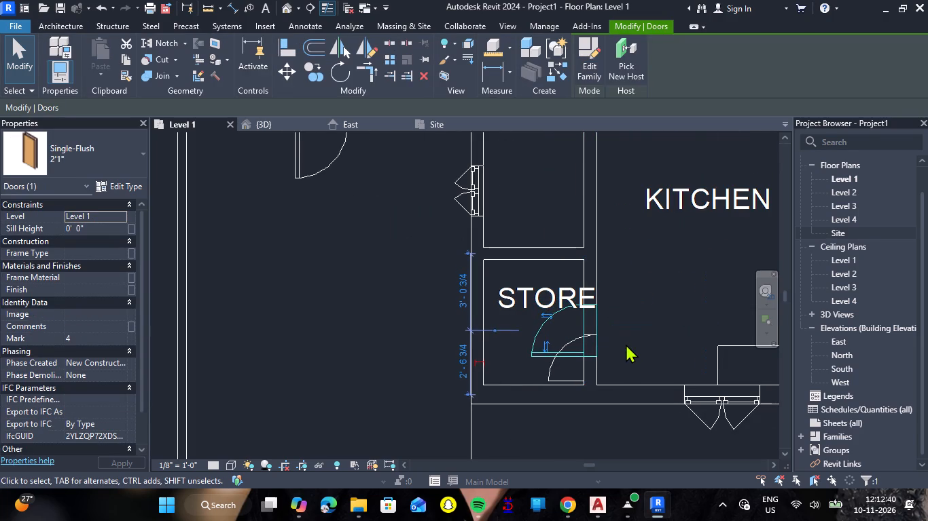
key(Down)
key(Down)
key(Down)
key(Down)
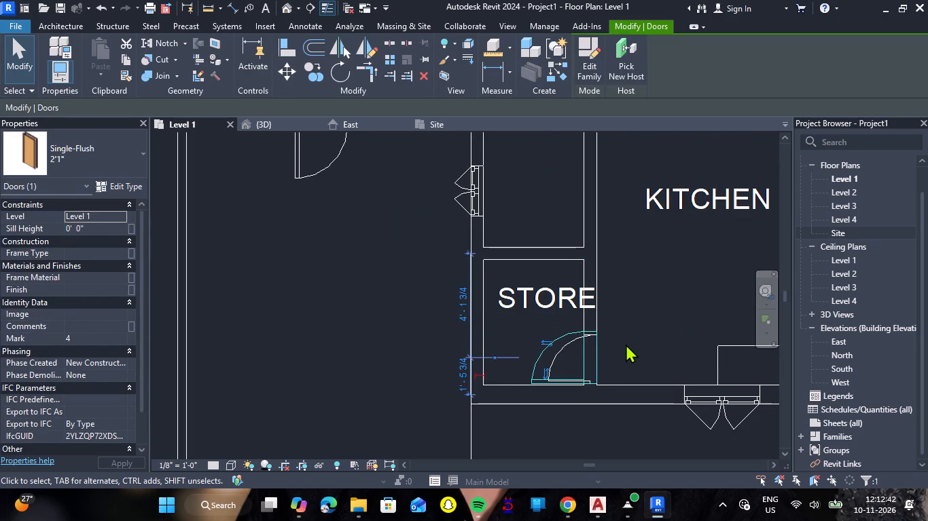
Duplicate the STORE door's type as 1'8" and set its width to 1'8".
click(122, 186)
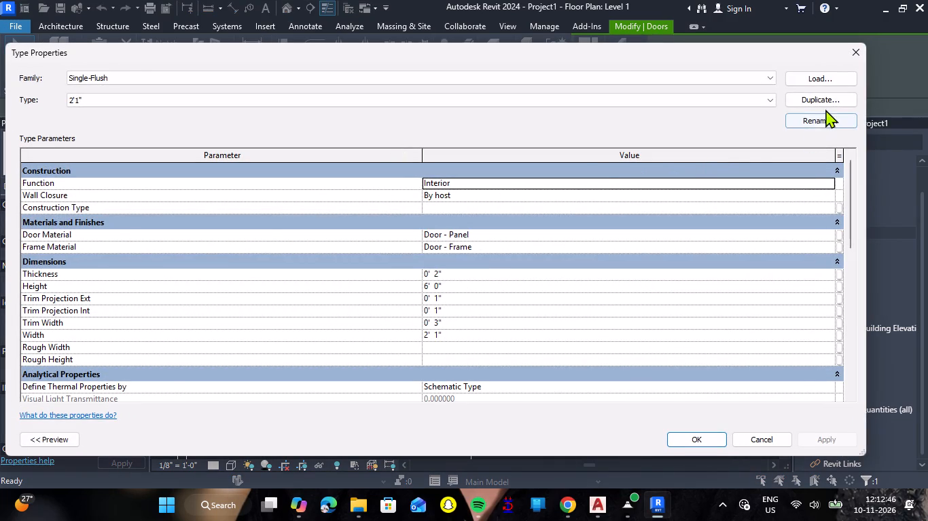
click(825, 101)
key(BackSpace)
text(1')
text(8")
key(Return)
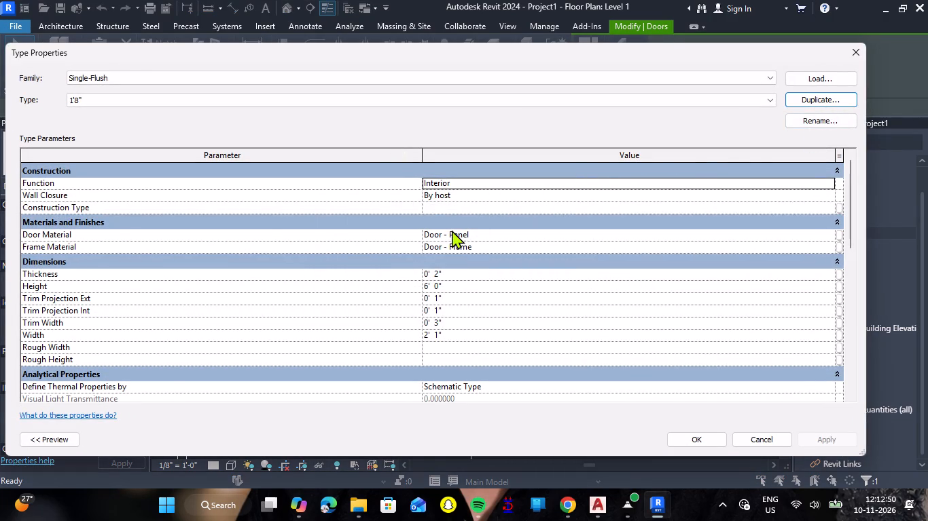
click(452, 339)
text(1'8")
key(Return)
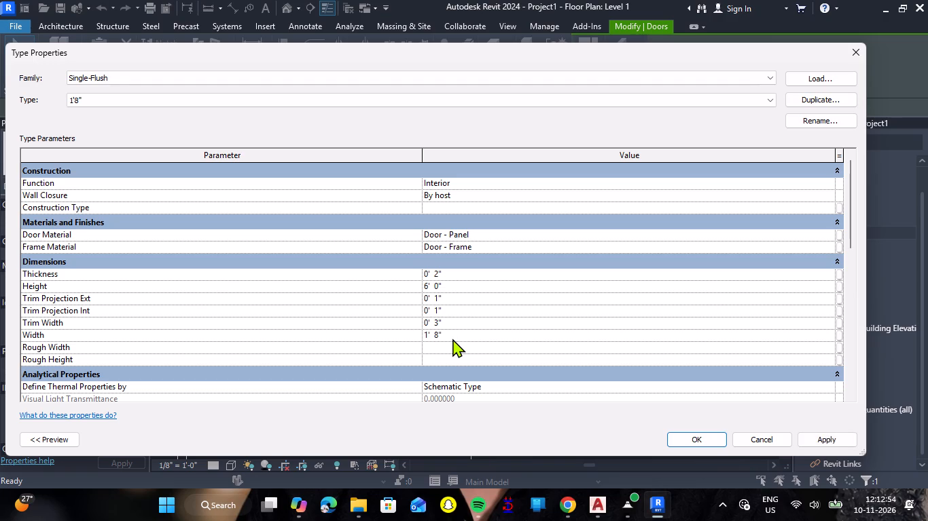
click(679, 438)
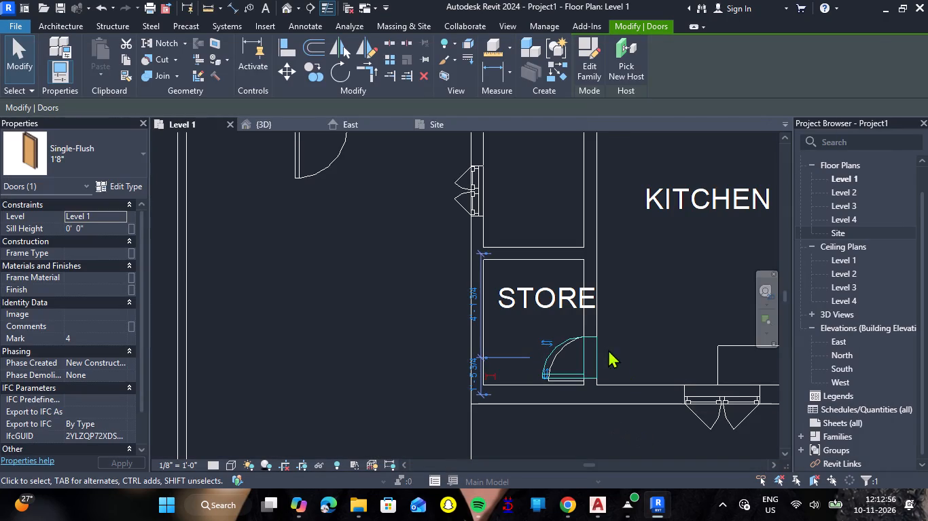
Nudge the STORE door slightly south, to about 1'-5" from the south wall's centreline.
scroll(597, 369, up, 5)
key(Down)
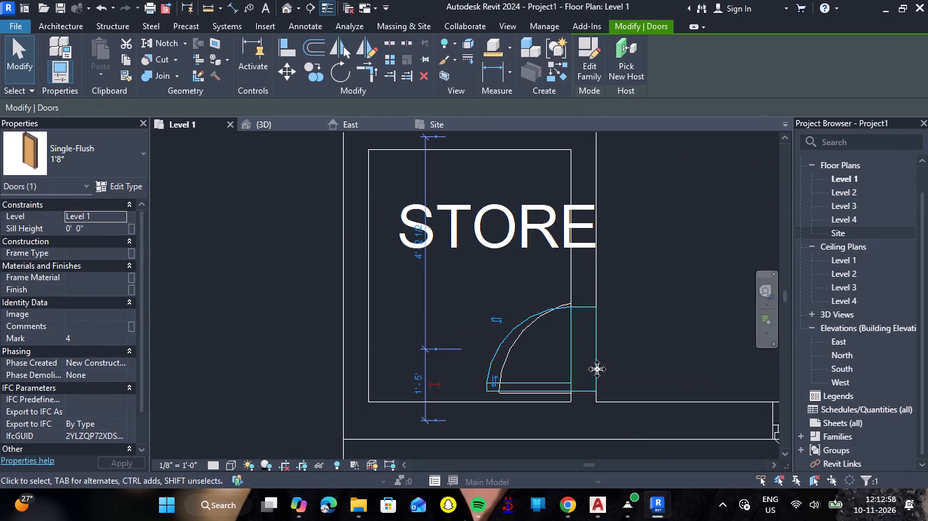
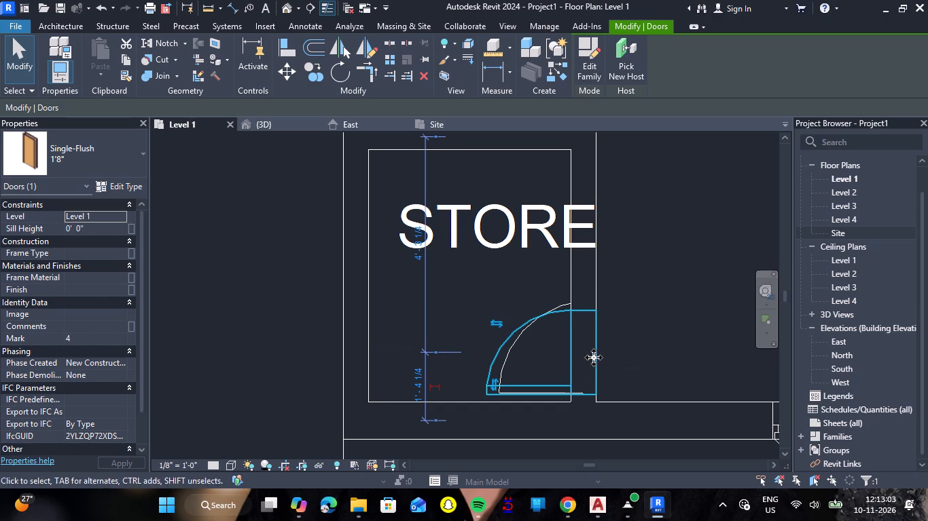
Flip the living room's entrance door until it swings into the living room, hinged on its west side.
scroll(594, 358, down, 6)
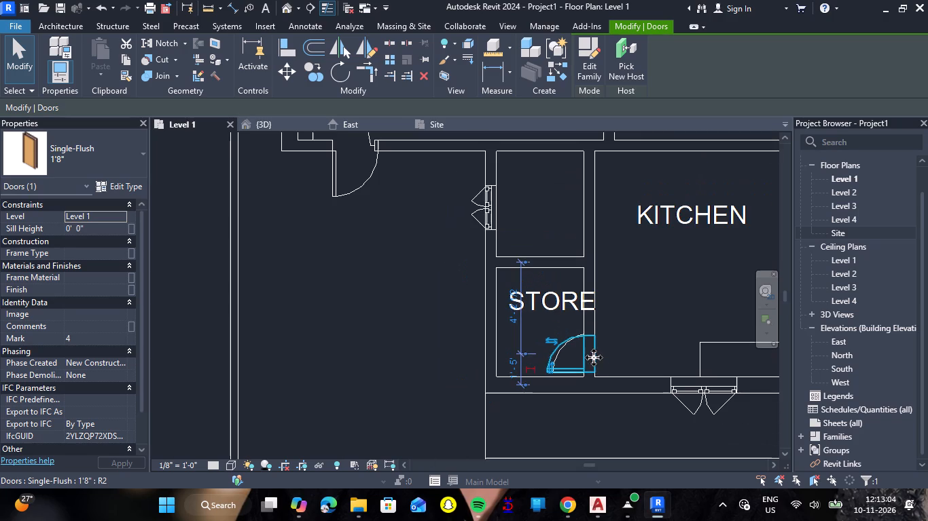
scroll(594, 358, down, 6)
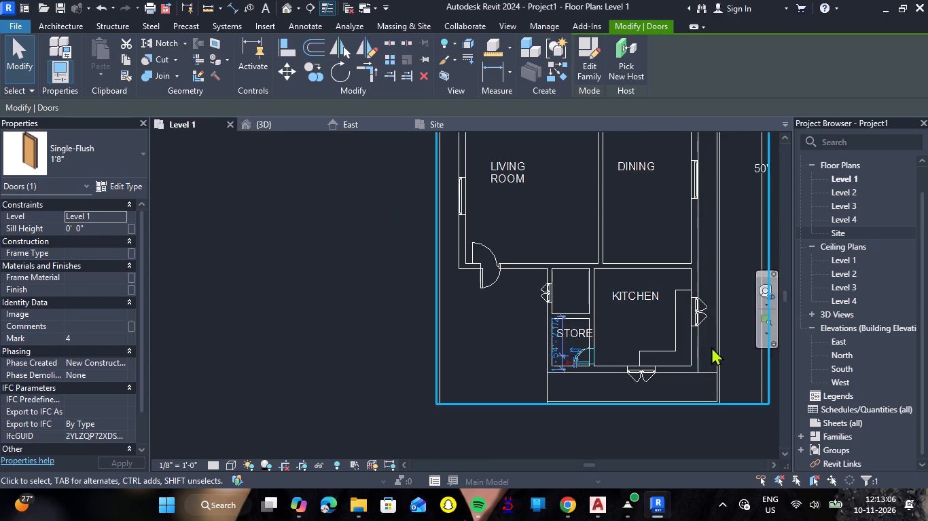
scroll(711, 347, down, 3)
scroll(726, 315, up, 4)
scroll(726, 314, down, 3)
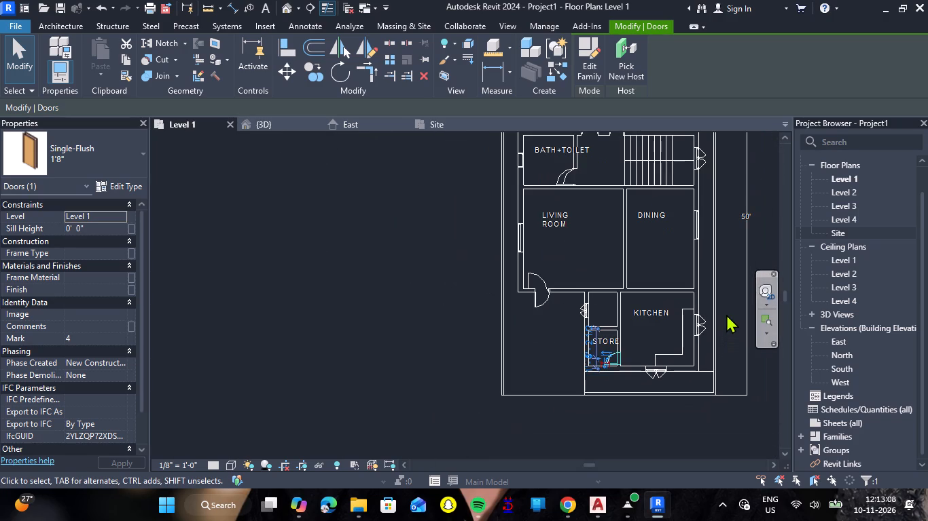
scroll(540, 305, up, 7)
click(539, 304)
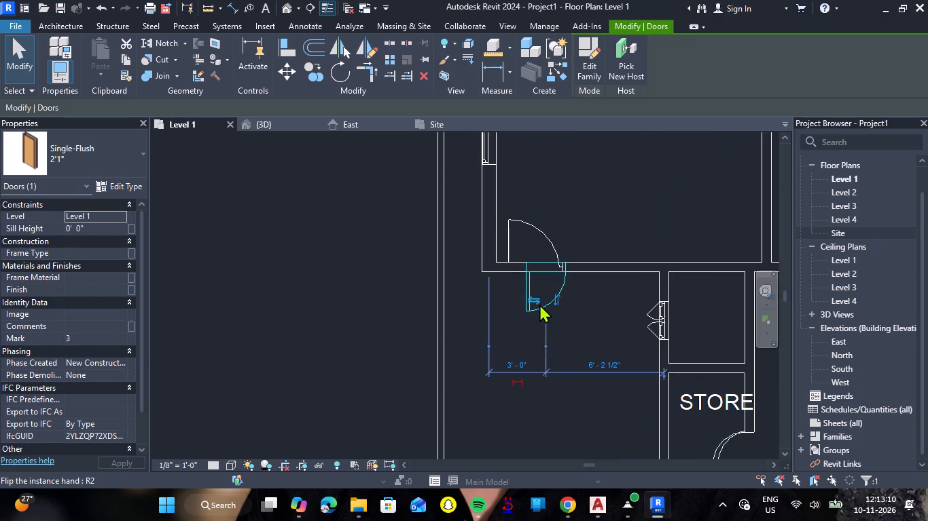
key(space)
key(space)
key(space)
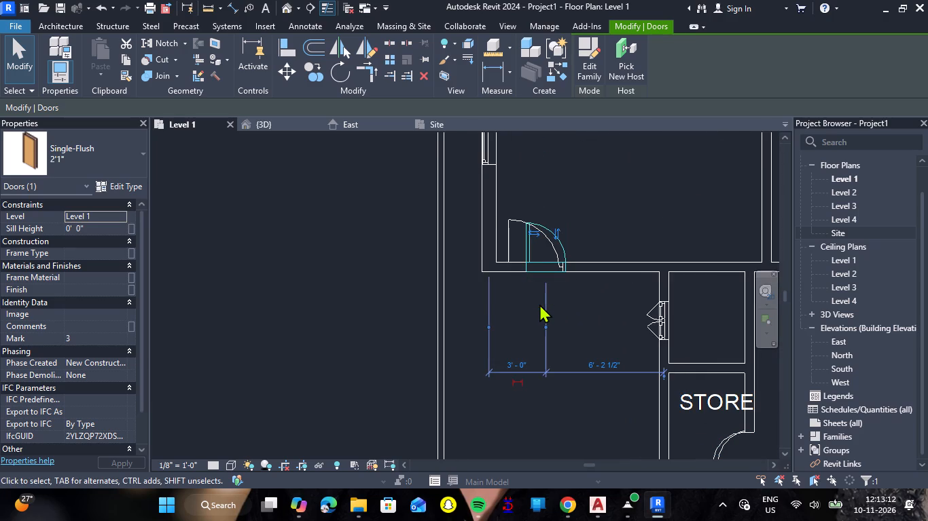
Nudge the living room entrance door west along its wall toward the CAD opening, about 2'-2" from the west wall's centreline.
key(Left)
key(Left)
key(Left)
key(Left)
key(Left)
key(Left)
key(Left)
key(Left)
key(Left)
key(Left)
key(Left)
key(Left)
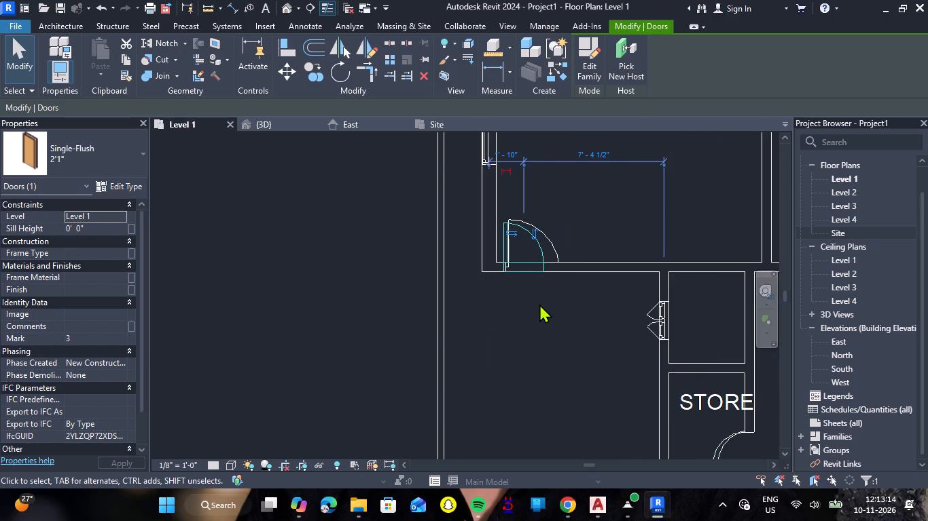
key(Right)
key(Right)
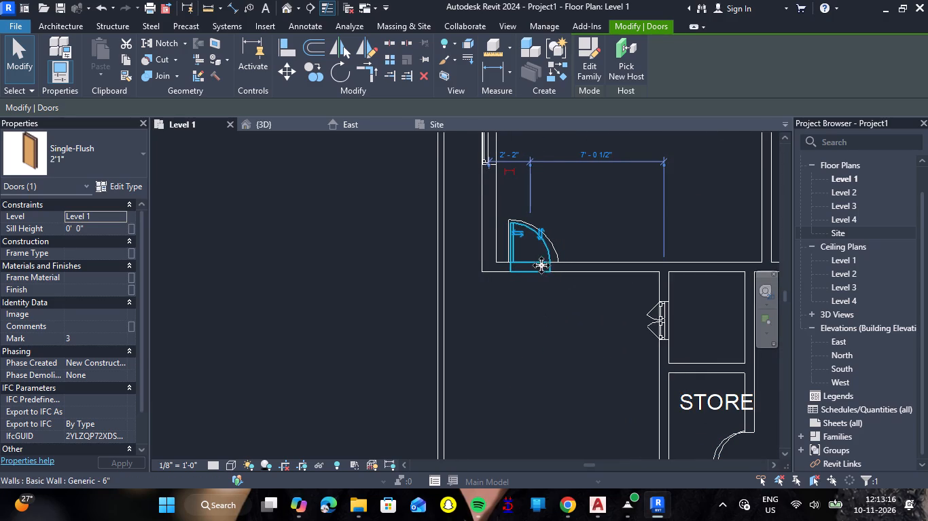
Measure the width of the CAD door opening at the living room entrance.
click(207, 5)
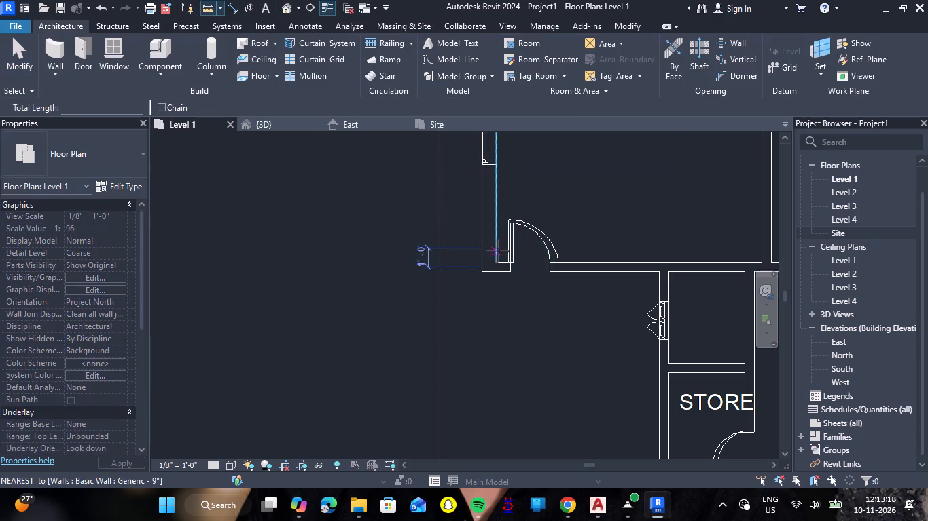
scroll(497, 251, up, 8)
scroll(569, 287, up, 4)
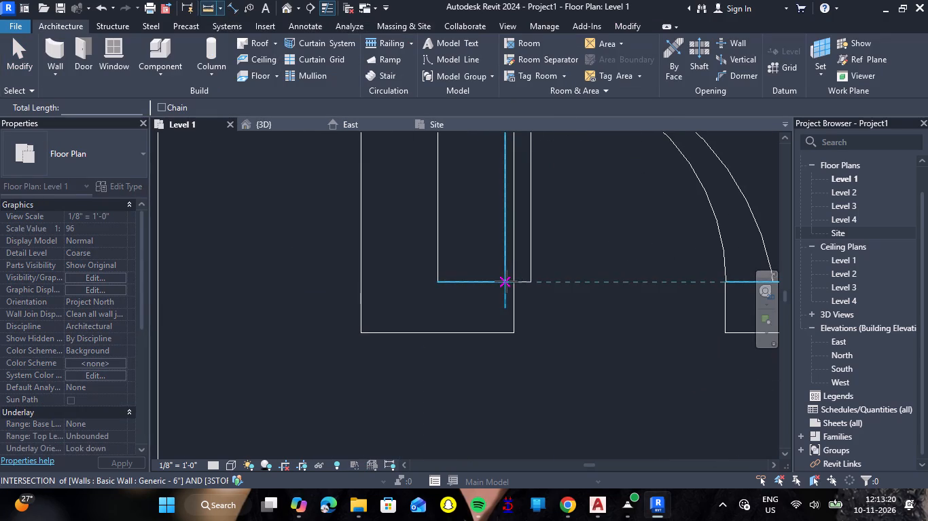
click(506, 282)
scroll(695, 288, down, 4)
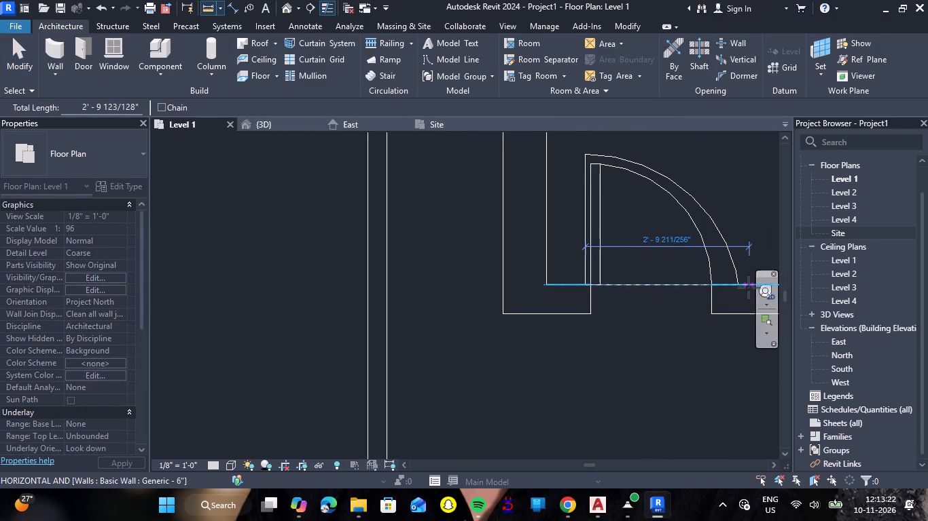
key(Escape)
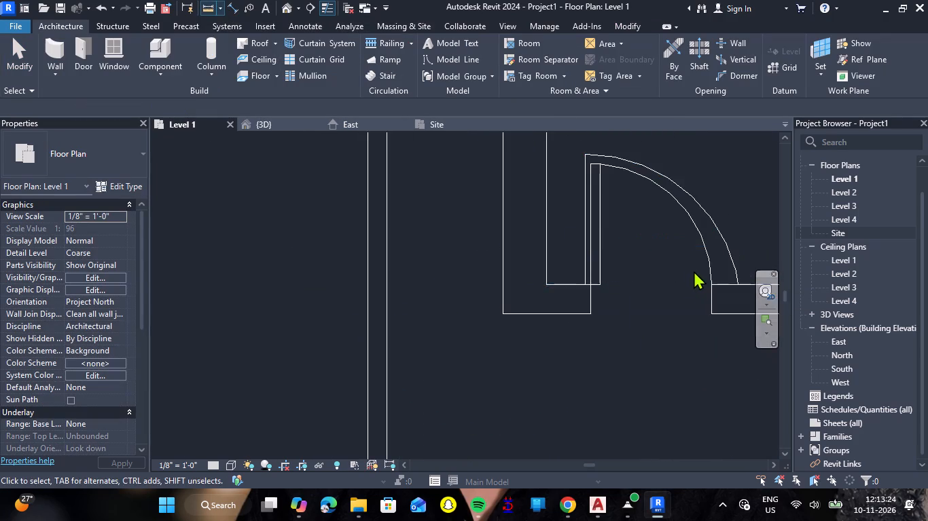
Nudge the living room entrance door slightly east along its wall.
scroll(677, 260, down, 1)
click(698, 260)
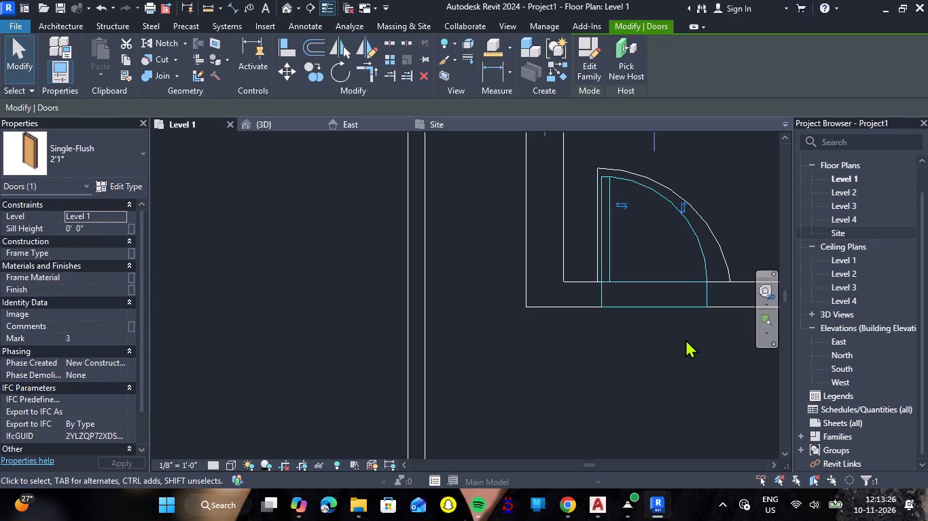
key(Right)
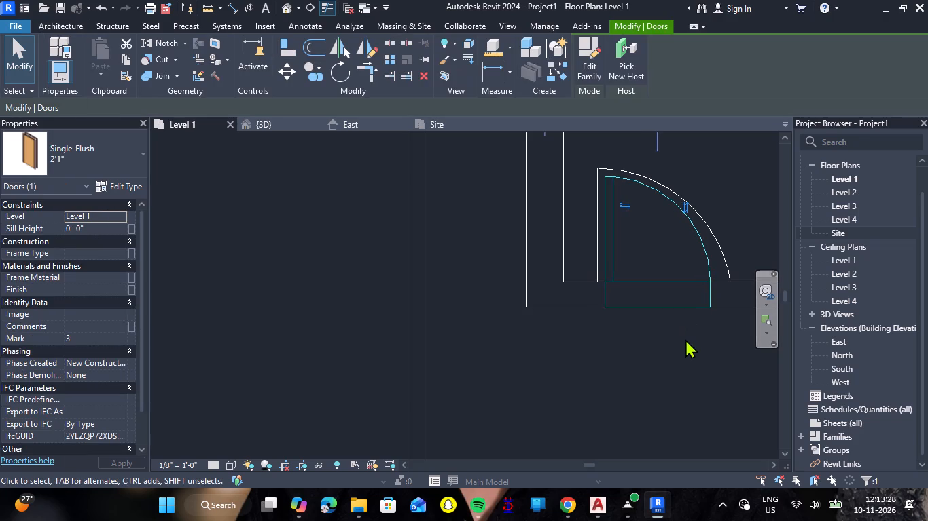
Duplicate the living room entrance door's type as 2'7" and set its width to 2'7".
click(109, 191)
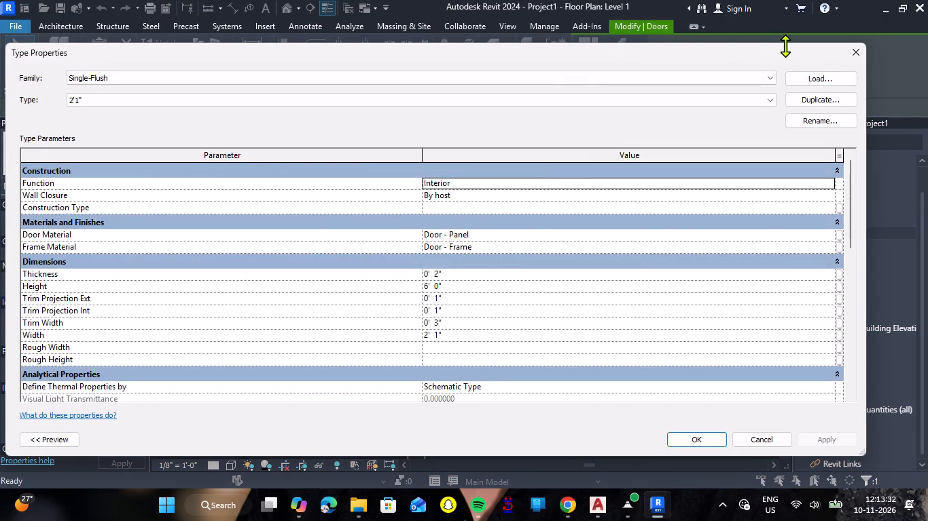
click(801, 100)
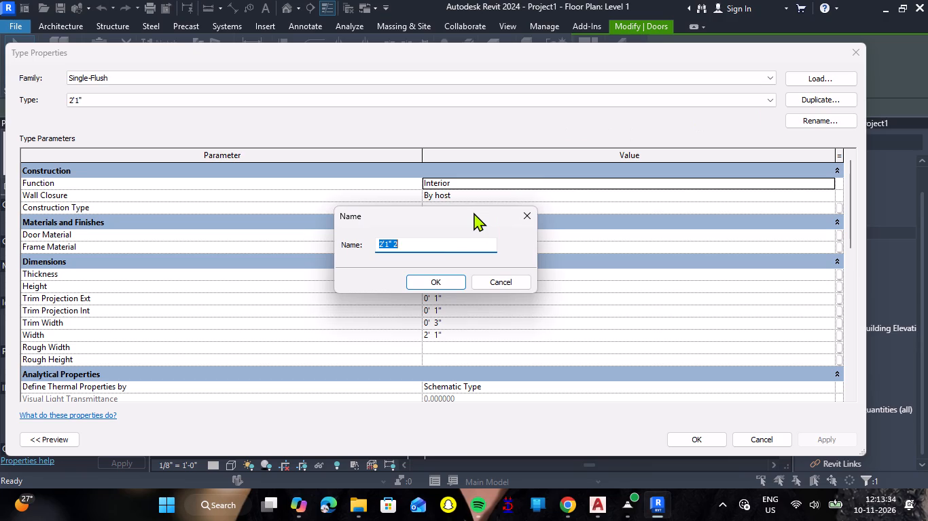
key(BackSpace)
text(2'5)
key(BackSpace)
text(7")
key(Return)
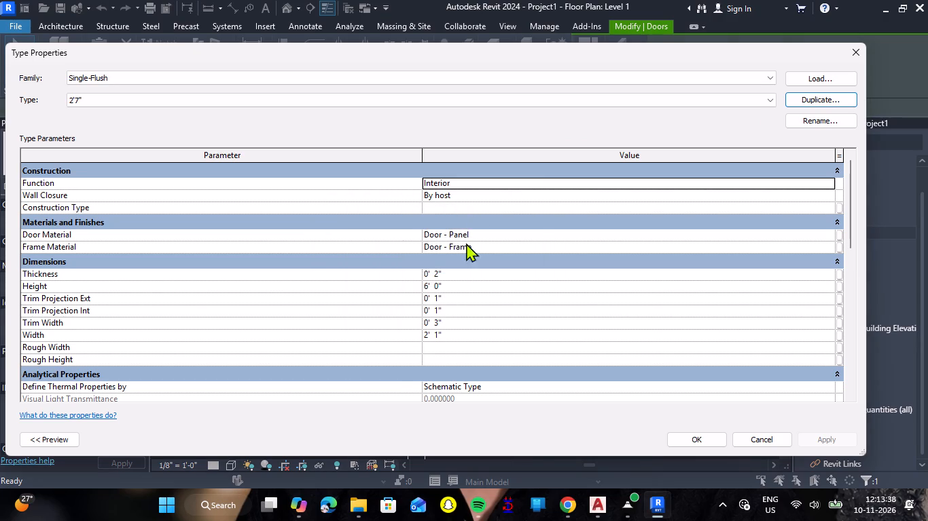
click(465, 338)
text(2'7")
key(Return)
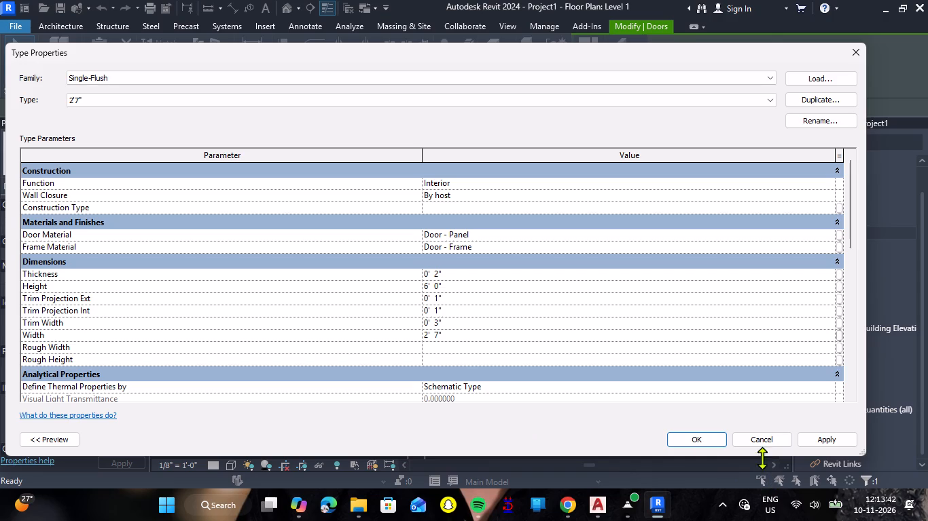
click(693, 439)
Nudge the living room entrance door slightly east so both jambs line up with the CAD opening.
scroll(619, 372, down, 1)
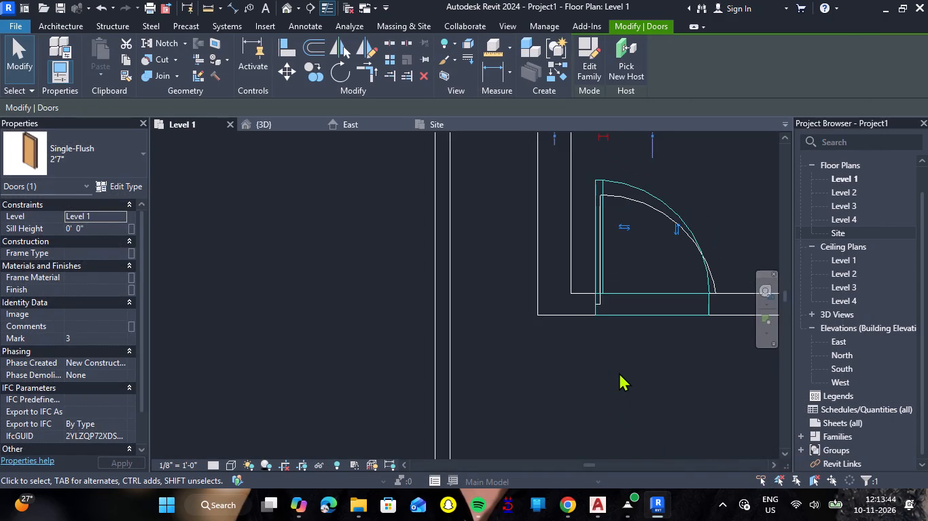
key(Right)
key(Right)
key(Escape)
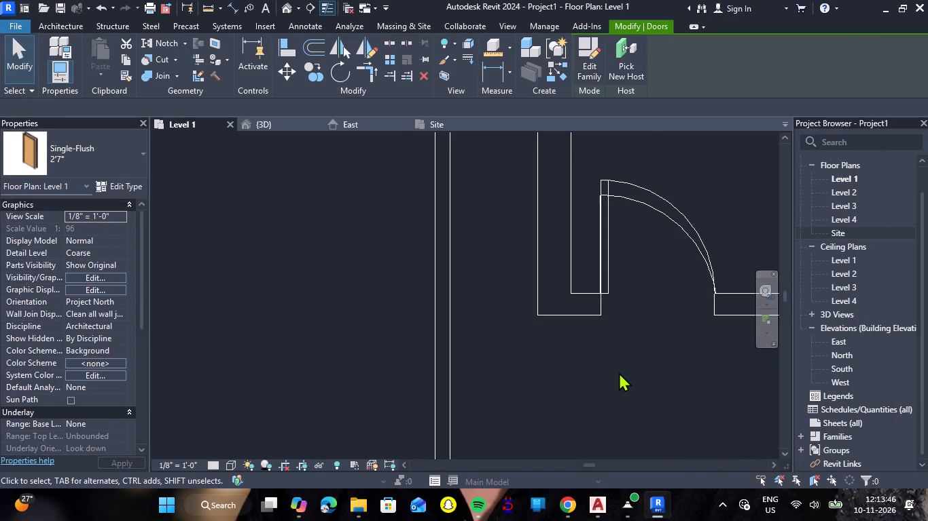
Examine the whole Level 1 plan, checking the placed doors from the bedrooms and stairs down to the kitchen.
scroll(622, 372, down, 16)
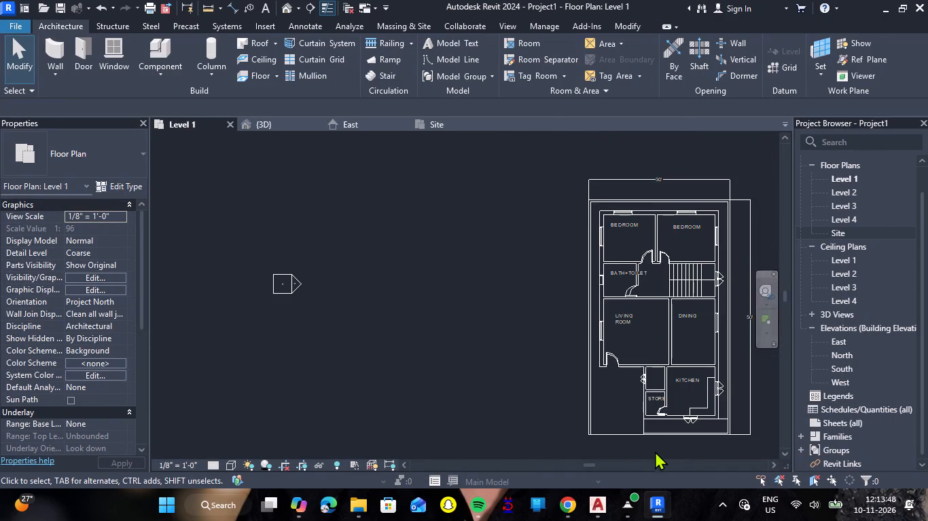
scroll(664, 439, up, 2)
scroll(662, 364, down, 4)
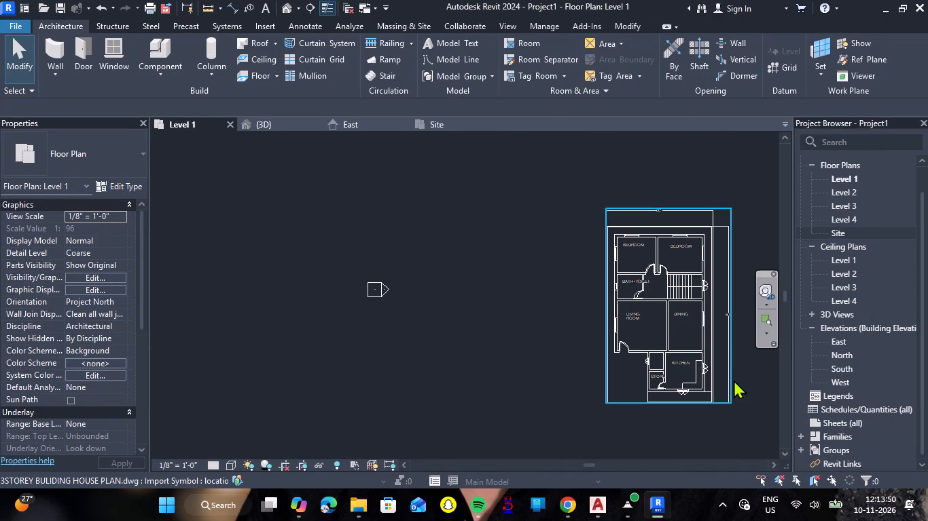
scroll(743, 362, up, 4)
scroll(736, 176, down, 2)
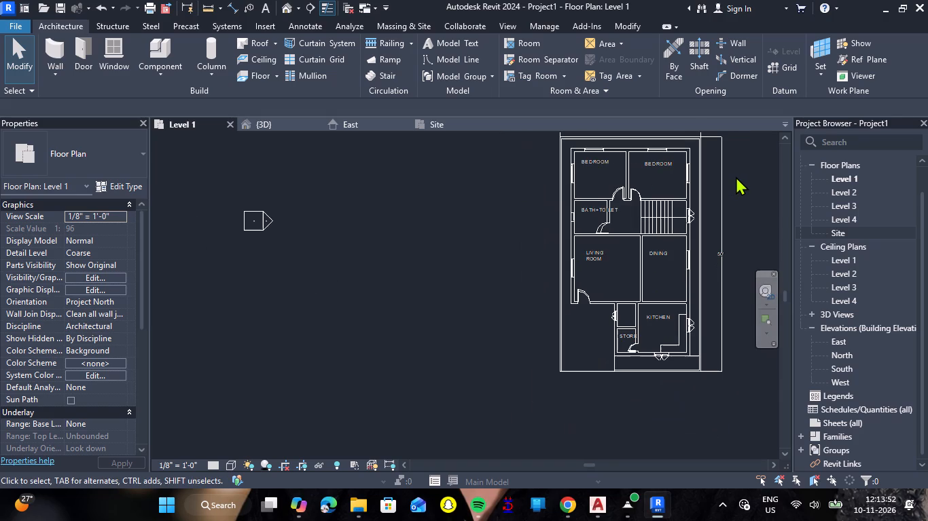
middle_drag(736, 144, 628, 199)
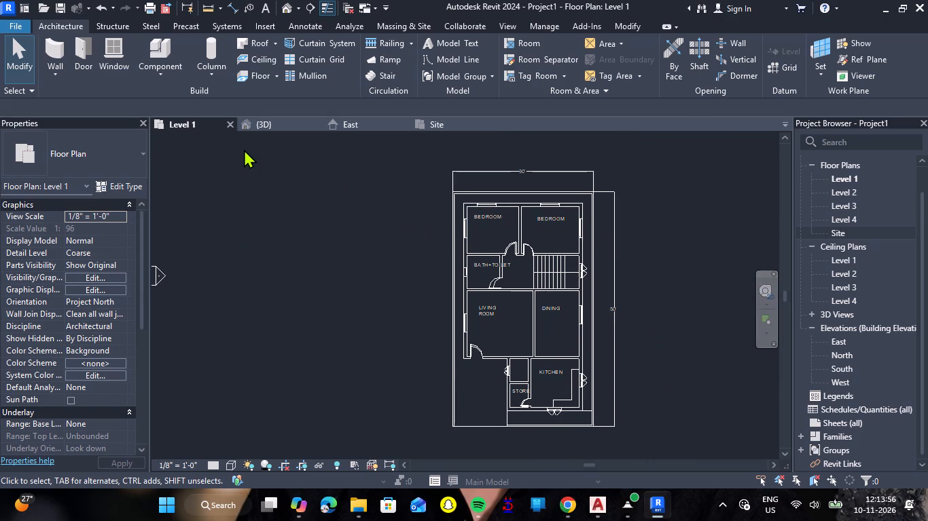
scroll(249, 146, down, 2)
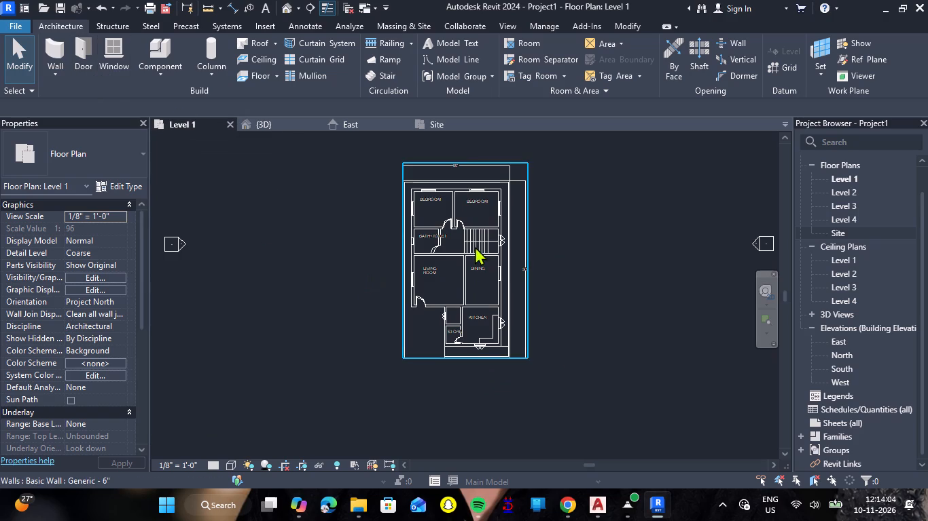
scroll(488, 235, up, 6)
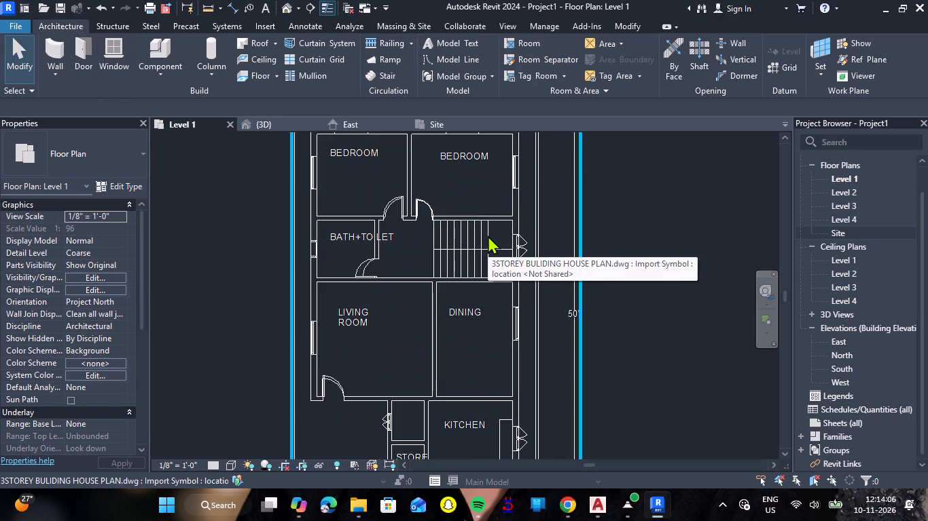
scroll(488, 235, down, 1)
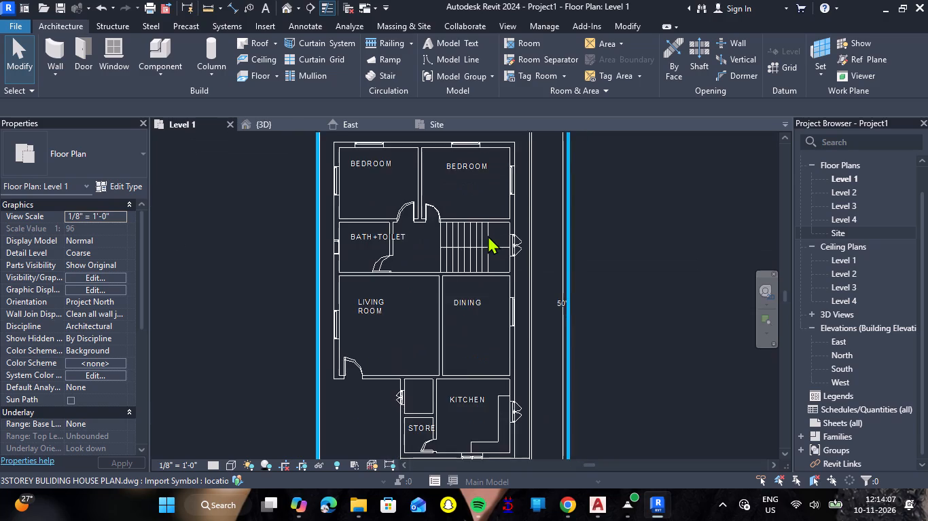
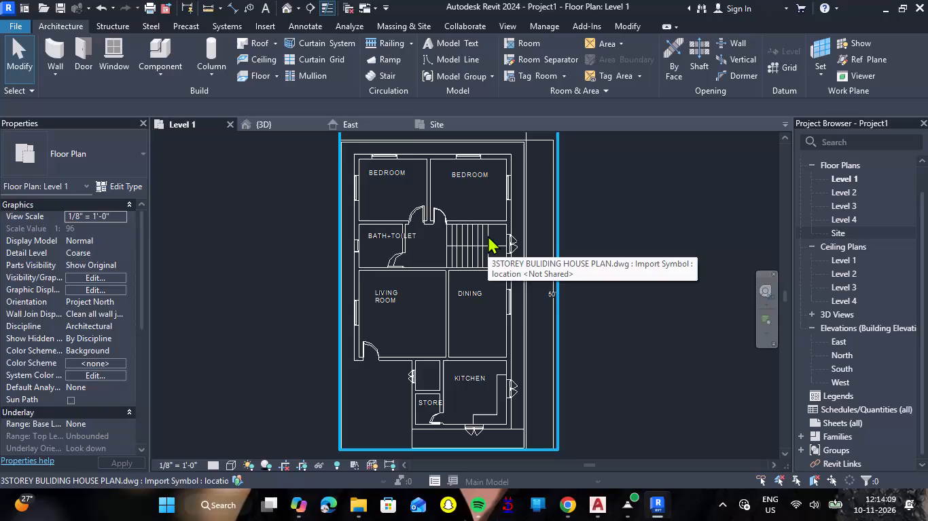
Set the Level 1 plan's visual style to Wireframe.
scroll(448, 347, up, 2)
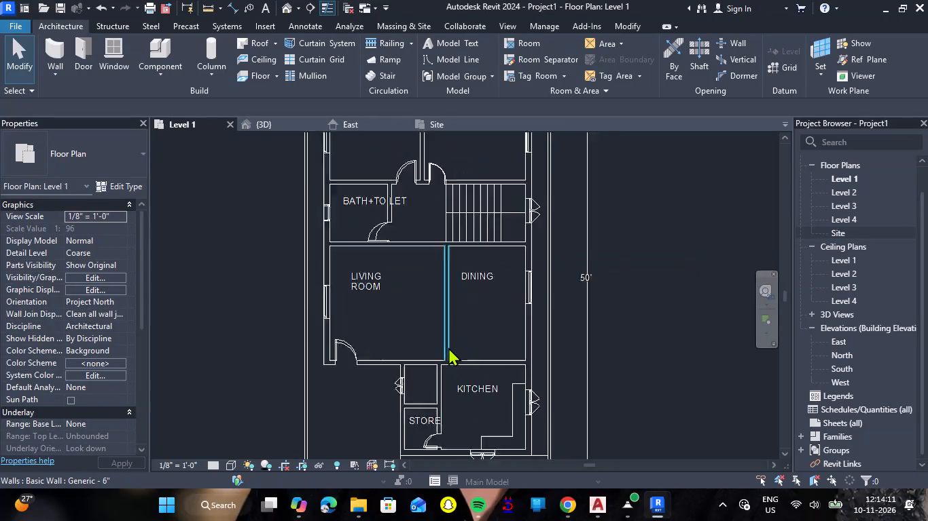
scroll(448, 347, up, 3)
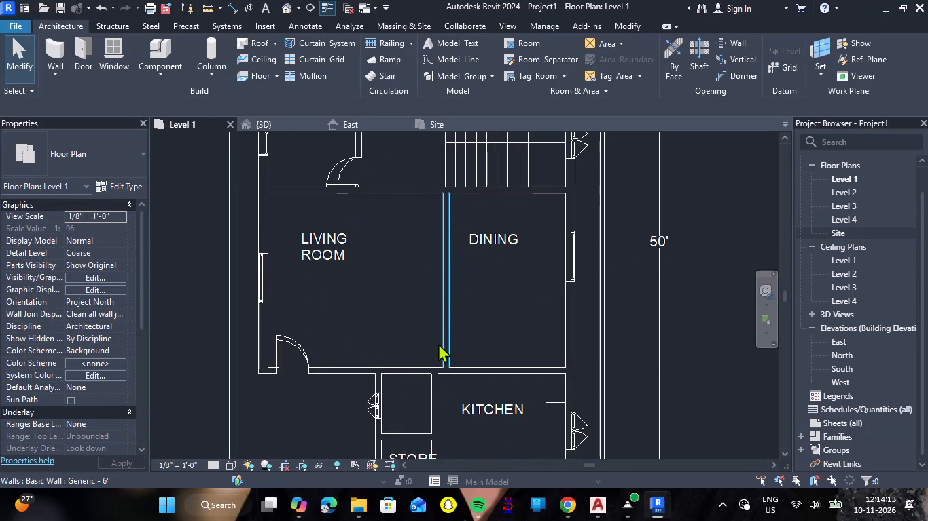
click(236, 469)
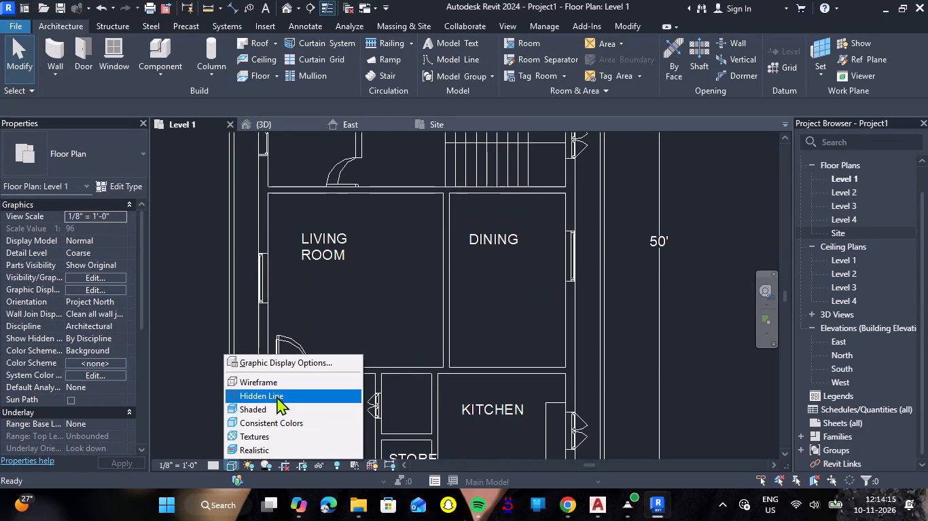
click(276, 396)
click(232, 464)
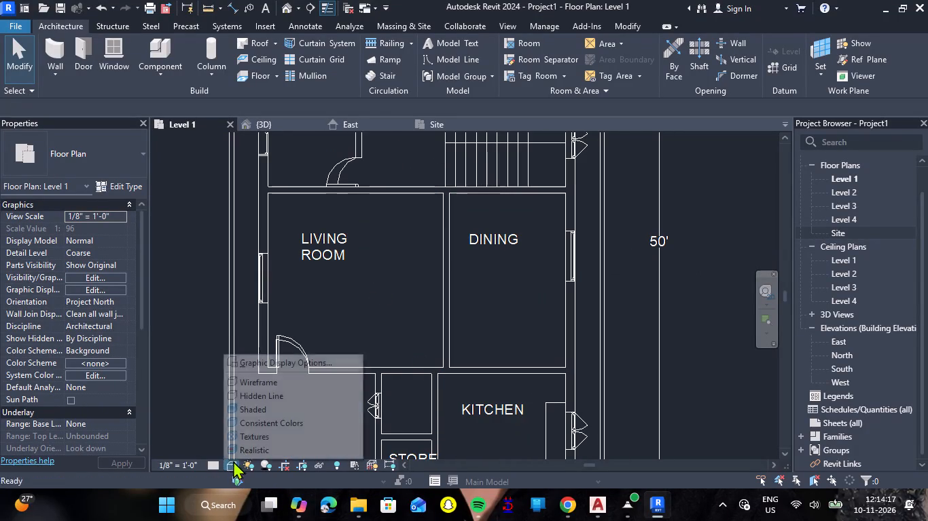
click(270, 383)
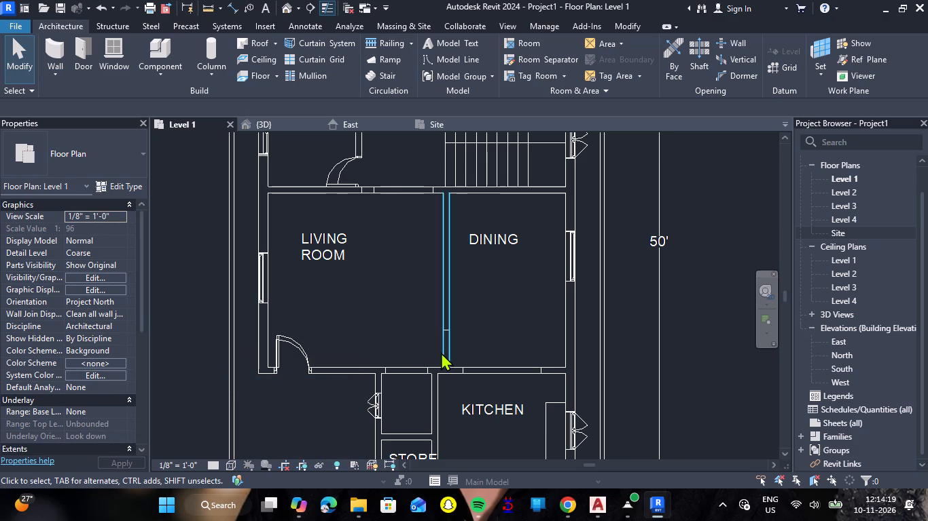
Cut a rectangular opening about 4'-9" wide in the living room's north wall, between the CAD jamb lines beside the bath door.
scroll(427, 276, down, 2)
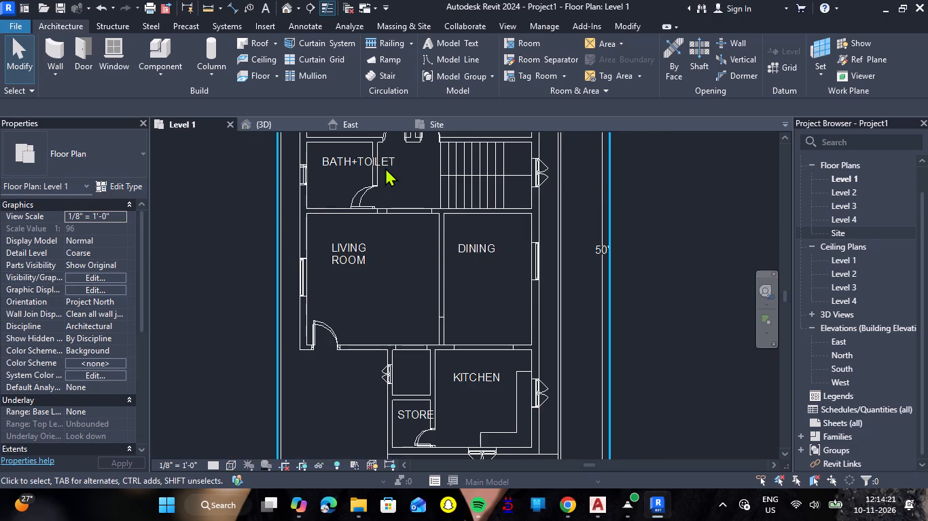
scroll(384, 166, up, 4)
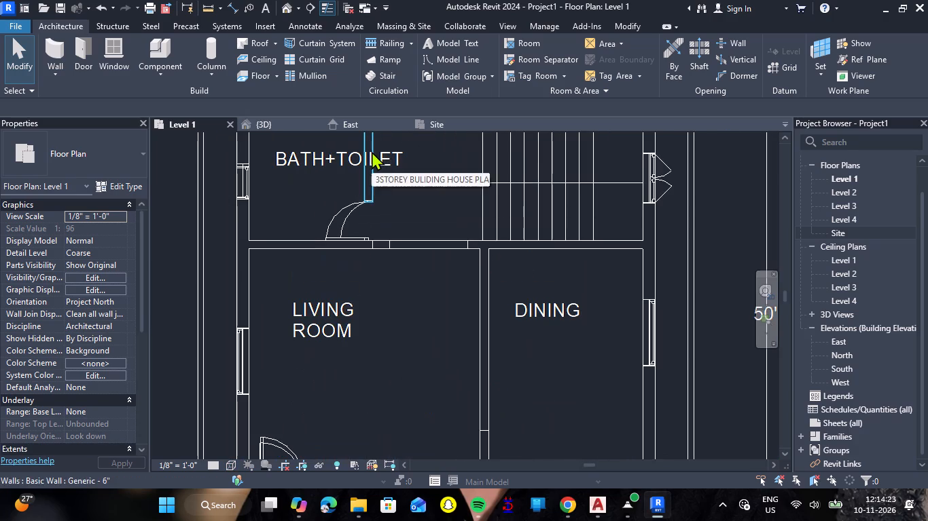
click(416, 242)
click(685, 55)
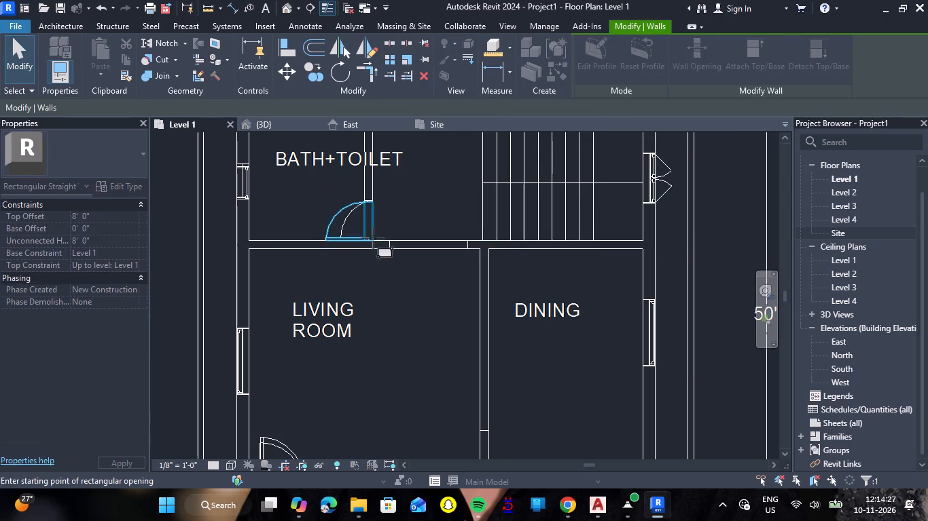
scroll(385, 244, up, 5)
click(383, 220)
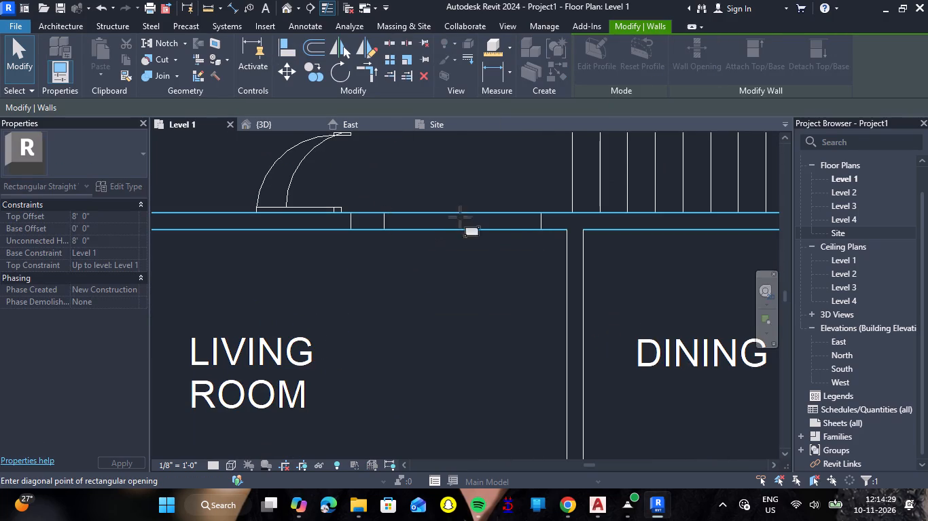
click(540, 218)
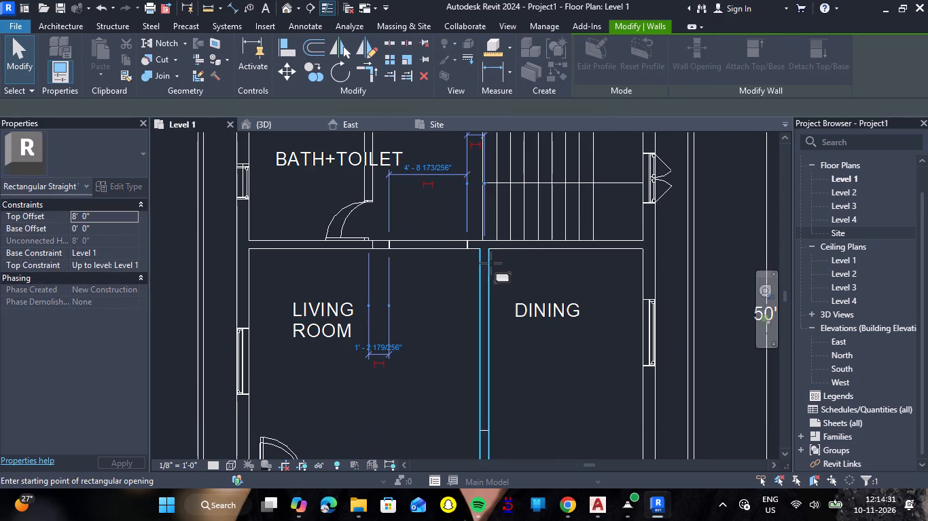
scroll(459, 269, down, 6)
scroll(473, 358, up, 9)
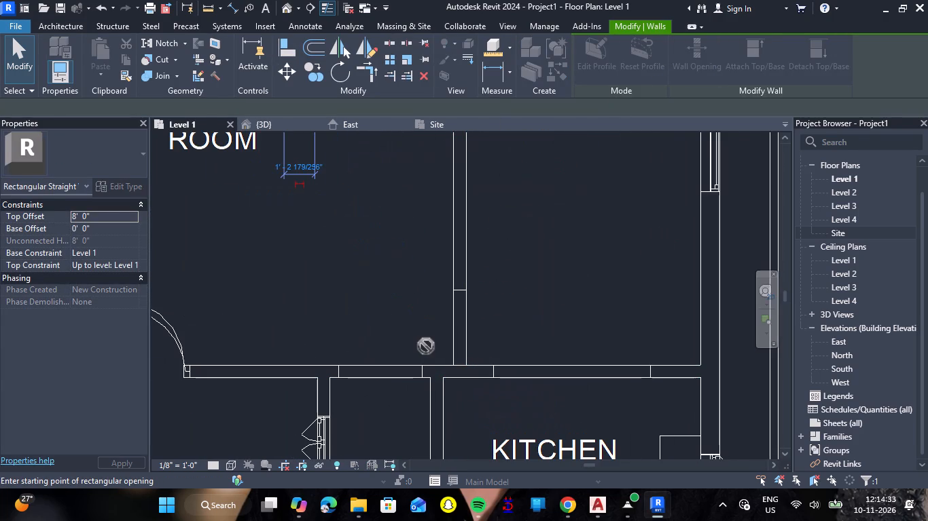
key(Escape)
key(Escape)
Cut a rectangular opening about 2'-10" wide at the south end of the wall between the living room and dining.
click(465, 274)
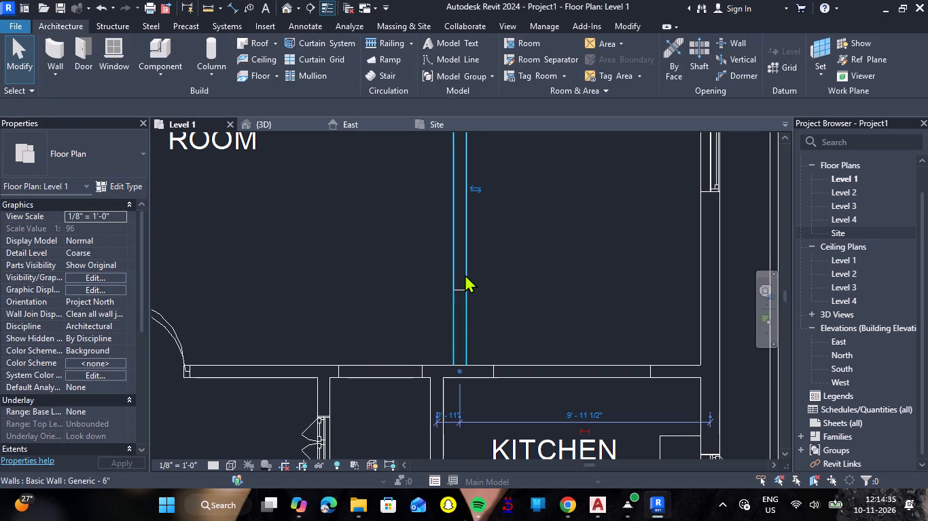
click(685, 58)
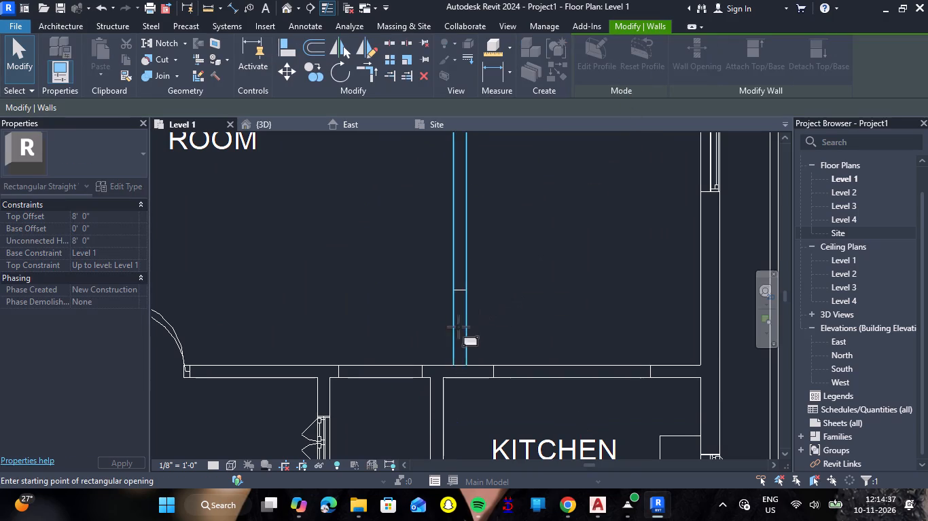
scroll(454, 330, up, 3)
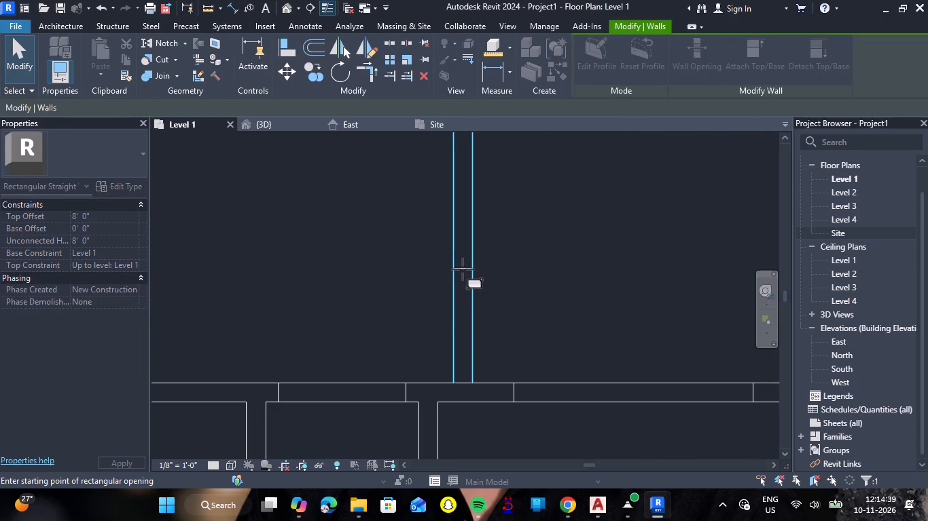
click(463, 269)
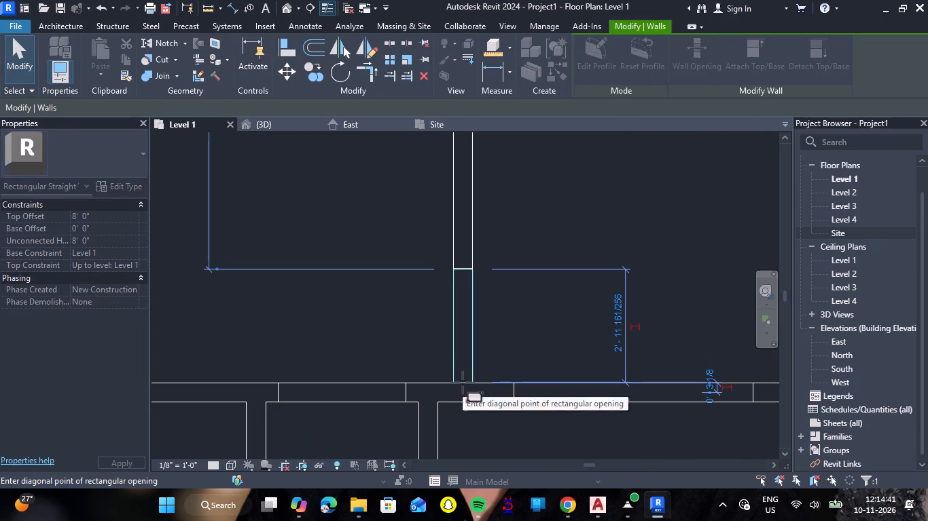
click(464, 379)
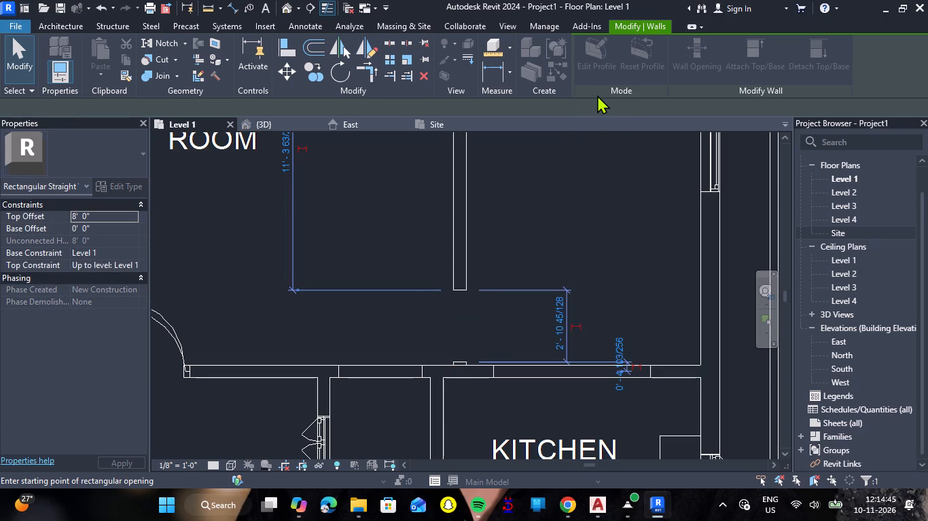
key(Escape)
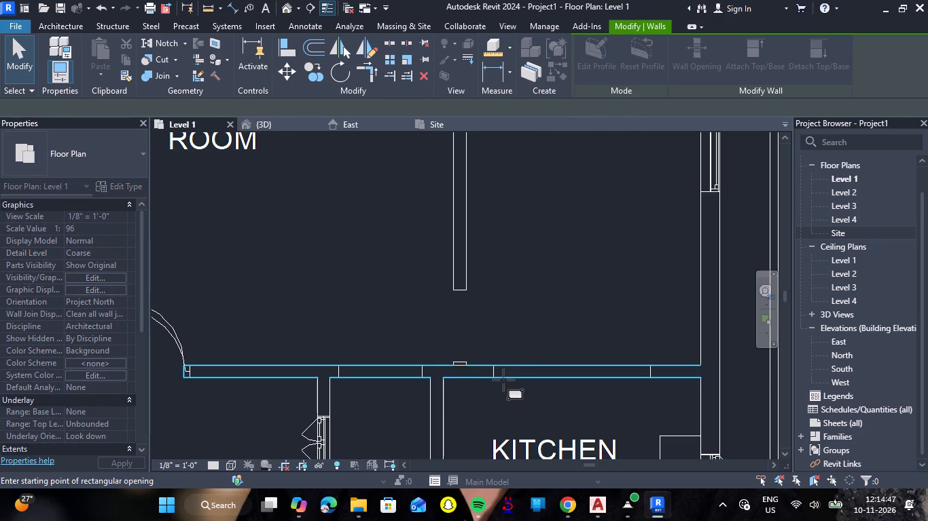
key(Escape)
Cut a rectangular opening about 6'-3" wide in the wall between dining and kitchen, following the CAD jamb lines.
click(512, 372)
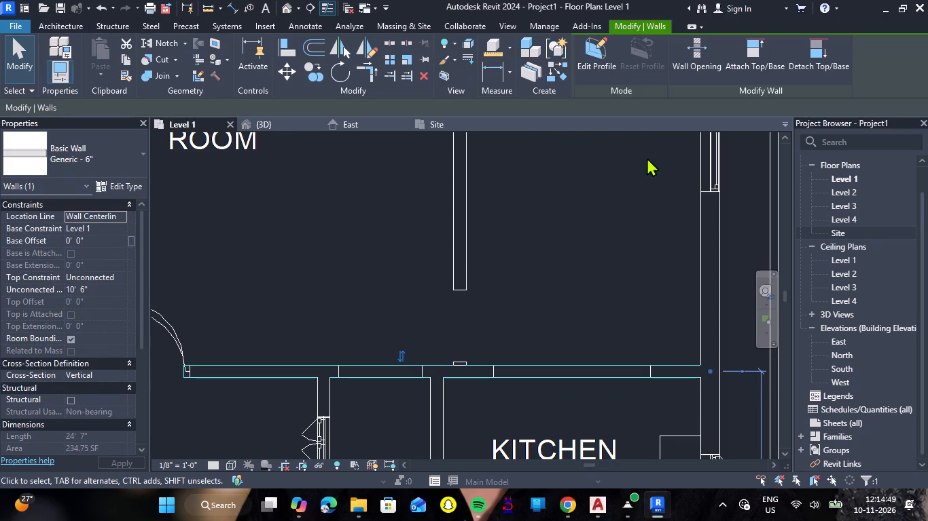
click(690, 52)
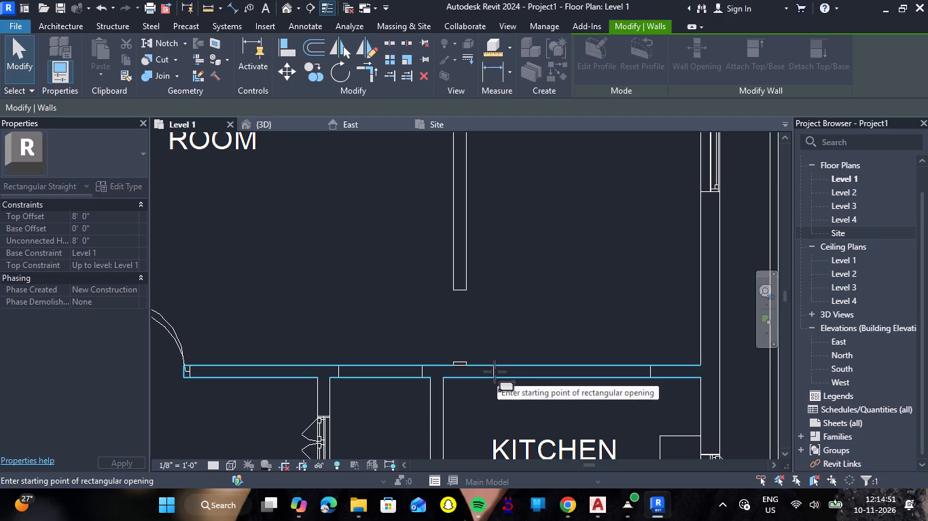
click(494, 372)
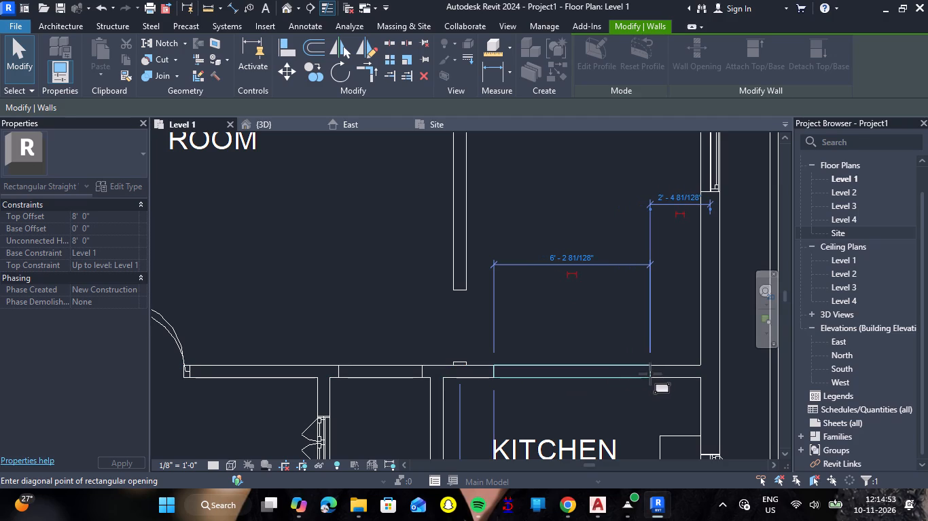
click(650, 374)
key(Escape)
key(Escape)
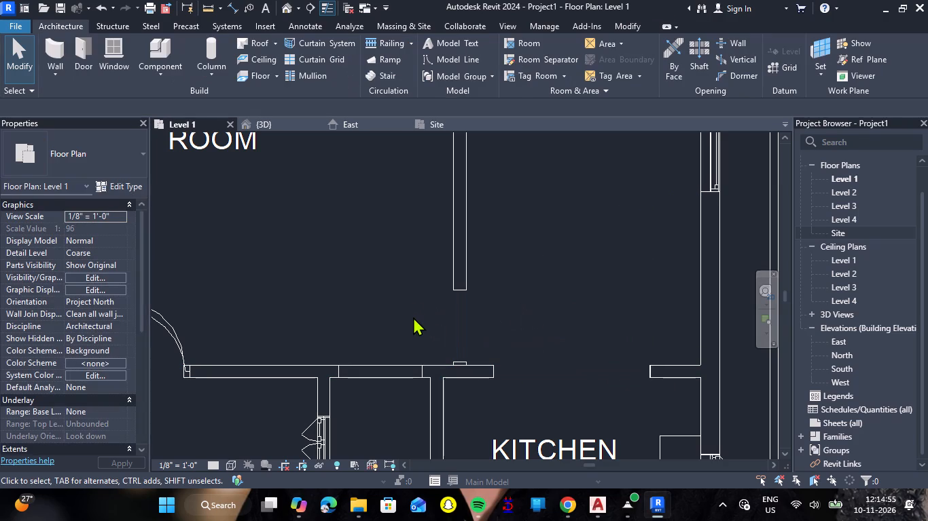
Cut a rectangular opening between the CAD jamb lines in the living room's south wall, leading to the small room north of the store.
click(389, 370)
click(696, 55)
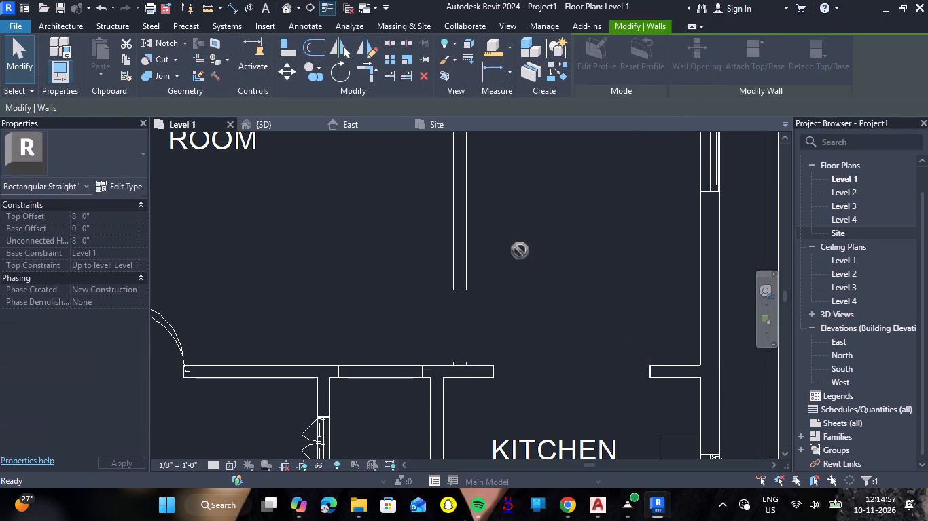
click(338, 372)
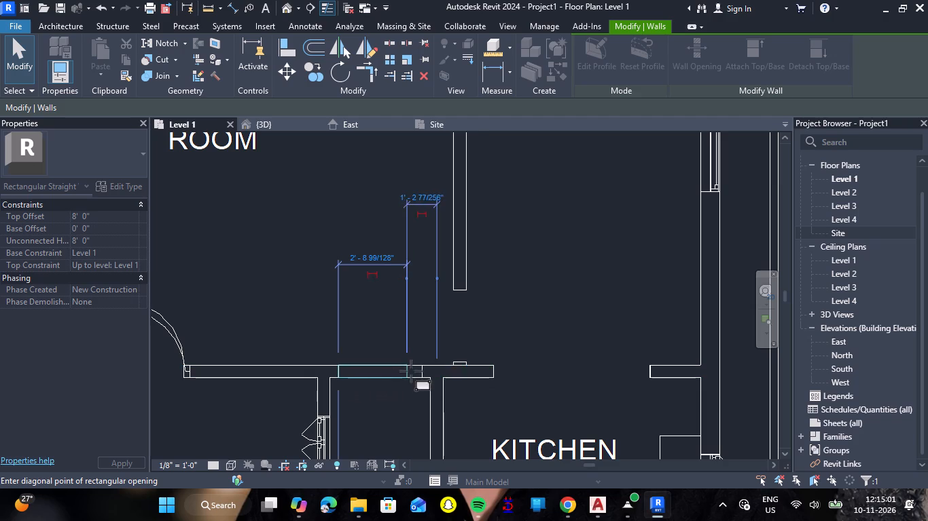
click(422, 372)
key(Escape)
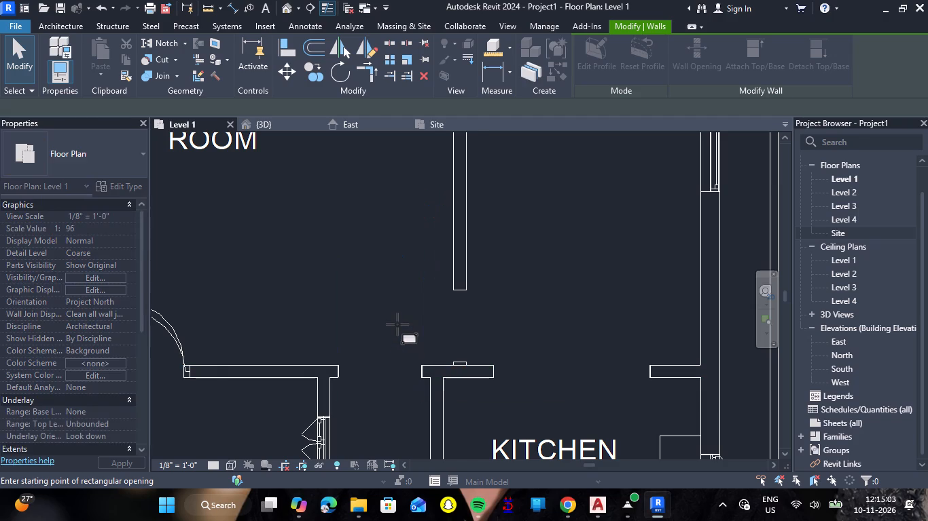
Examine the new wall openings in the plan and from several angles in the 3D view.
scroll(397, 324, down, 6)
scroll(380, 176, up, 11)
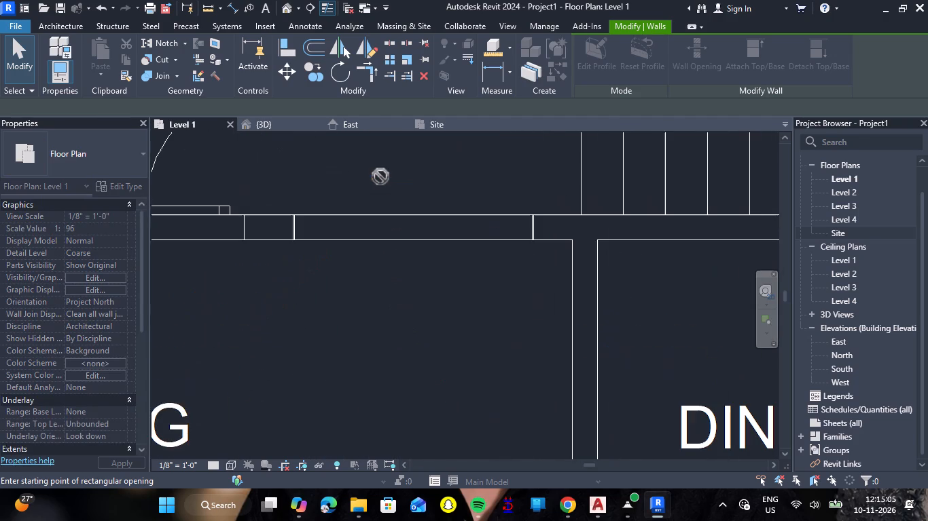
click(385, 212)
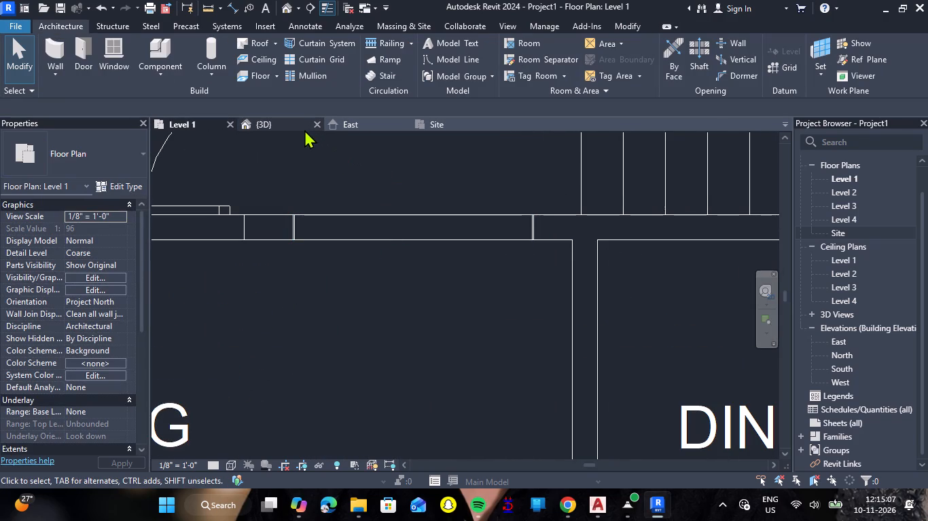
click(294, 129)
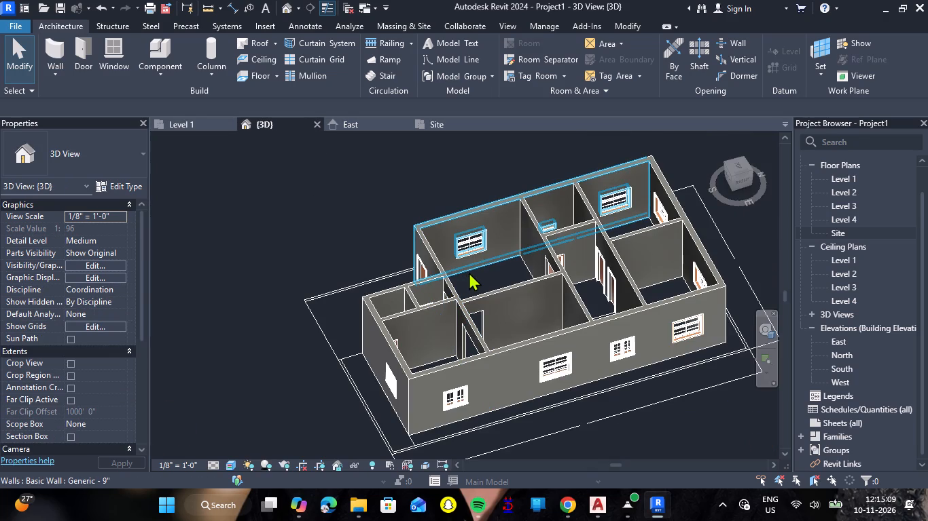
shift+right_drag(469, 272, 493, 265)
shift+middle_click(469, 272)
shift+middle_drag(470, 272, 490, 269)
shift+middle_click(493, 269)
shift+middle_click(493, 265)
shift+right_drag(493, 265, 548, 260)
shift+middle_drag(493, 265, 508, 263)
shift+middle_click(524, 263)
shift+middle_drag(543, 261, 551, 259)
shift+right_drag(548, 260, 684, 237)
shift+middle_drag(560, 258, 594, 254)
shift+middle_click(660, 239)
shift+middle_click(684, 237)
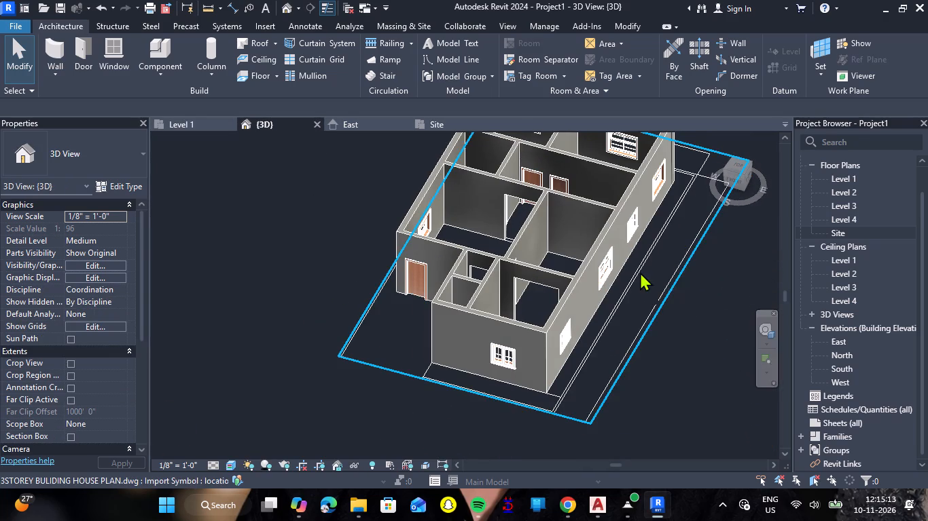
shift+right_drag(640, 272, 707, 263)
shift+middle_drag(641, 272, 707, 263)
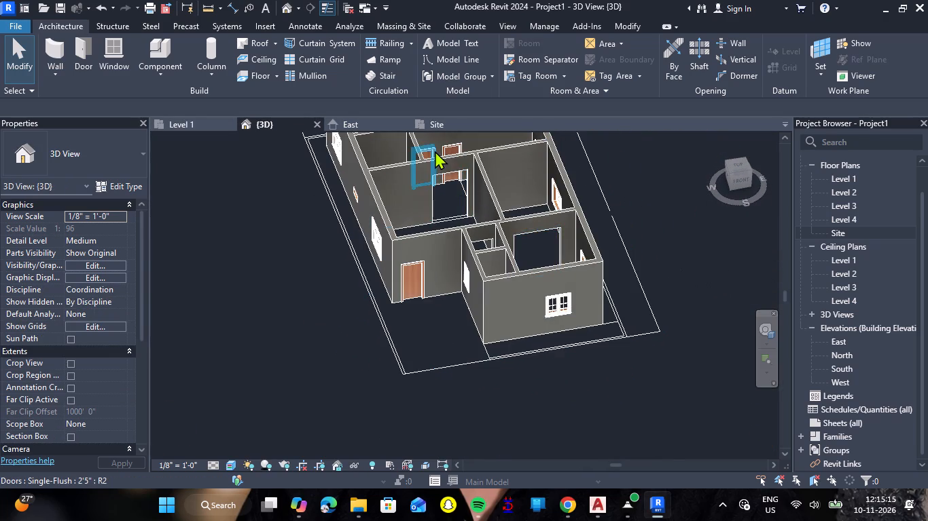
scroll(448, 154, up, 6)
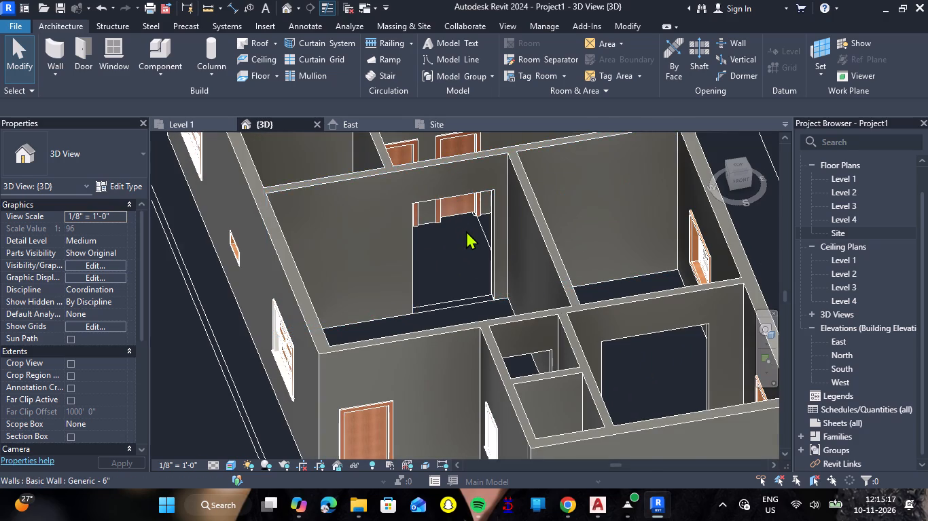
scroll(466, 231, down, 2)
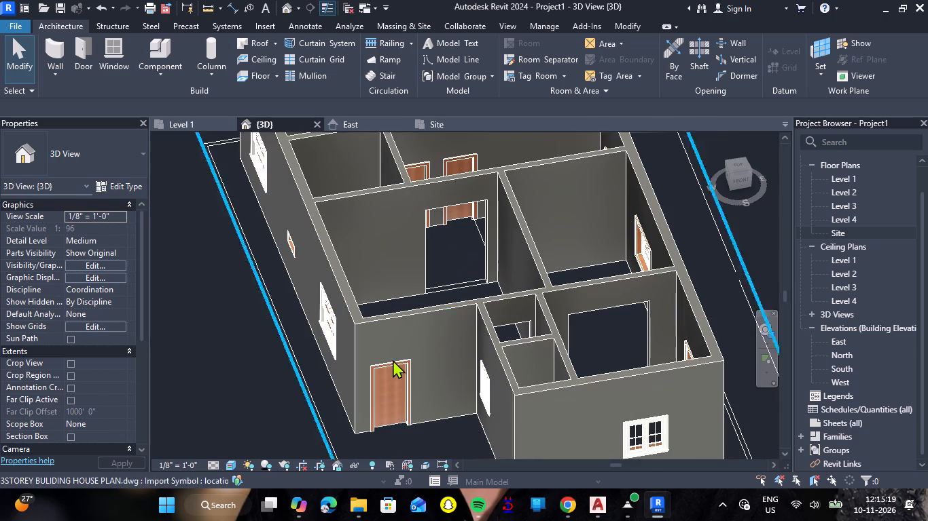
Flip the 2'7" living room entrance door's orientation twice in the 3D view.
click(390, 370)
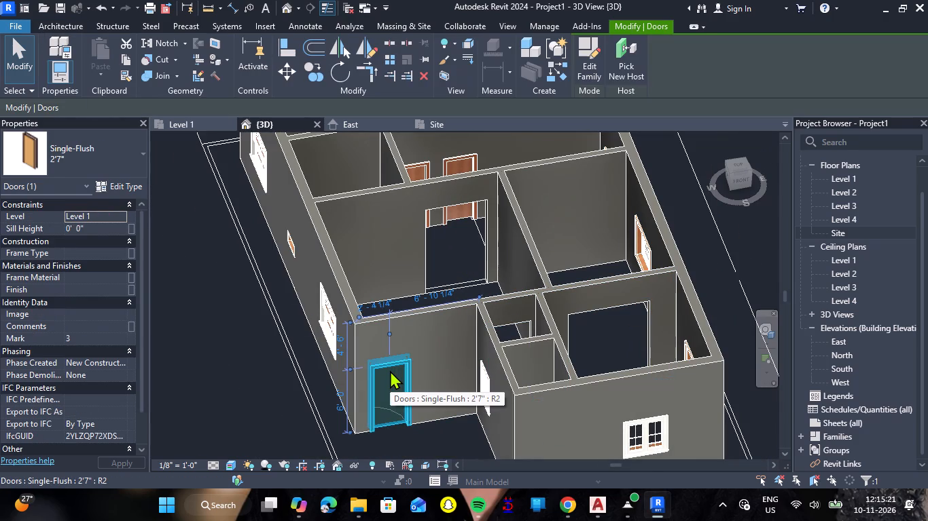
key(space)
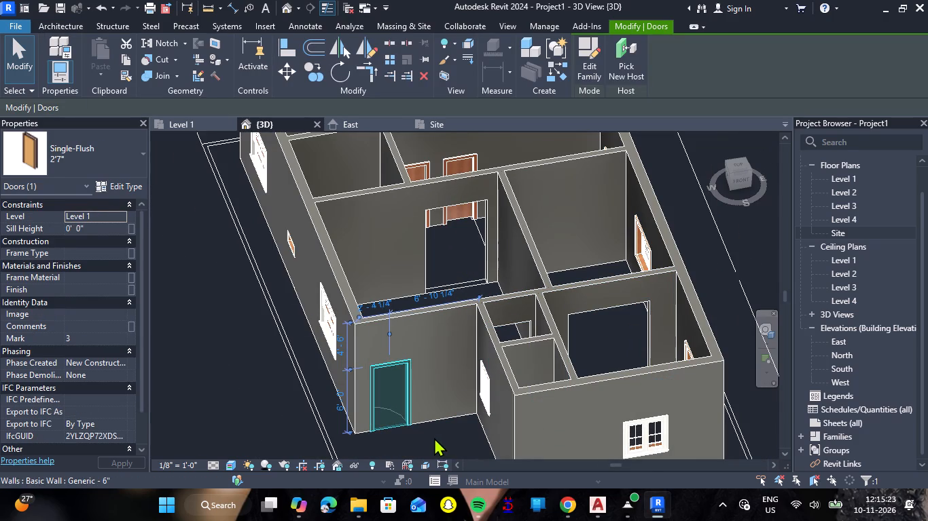
key(space)
key(Escape)
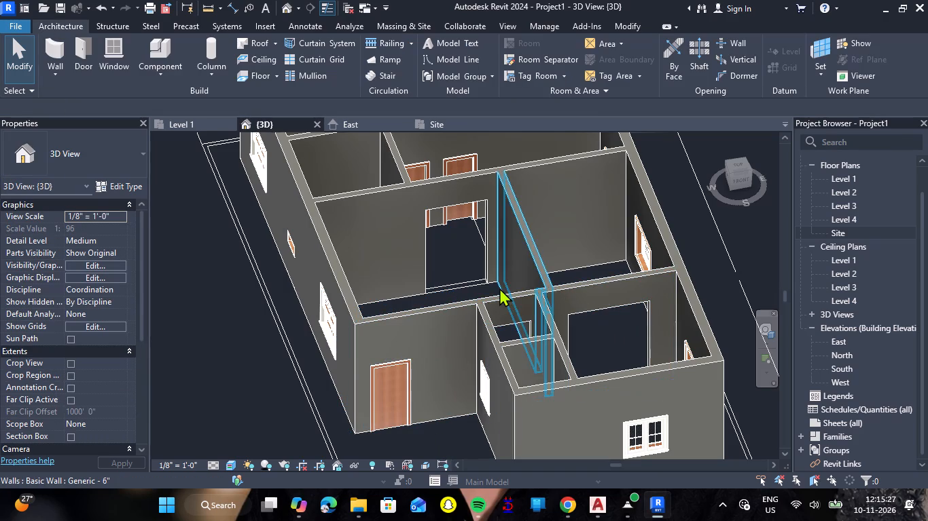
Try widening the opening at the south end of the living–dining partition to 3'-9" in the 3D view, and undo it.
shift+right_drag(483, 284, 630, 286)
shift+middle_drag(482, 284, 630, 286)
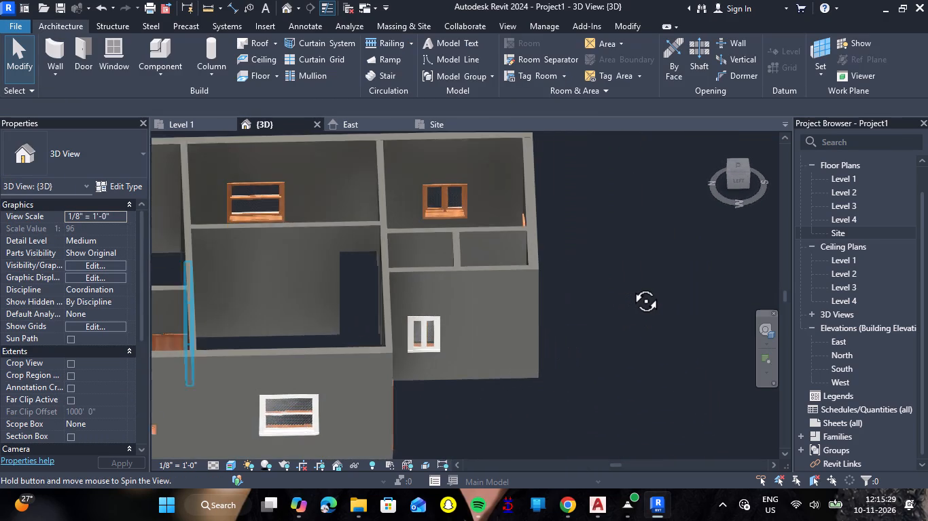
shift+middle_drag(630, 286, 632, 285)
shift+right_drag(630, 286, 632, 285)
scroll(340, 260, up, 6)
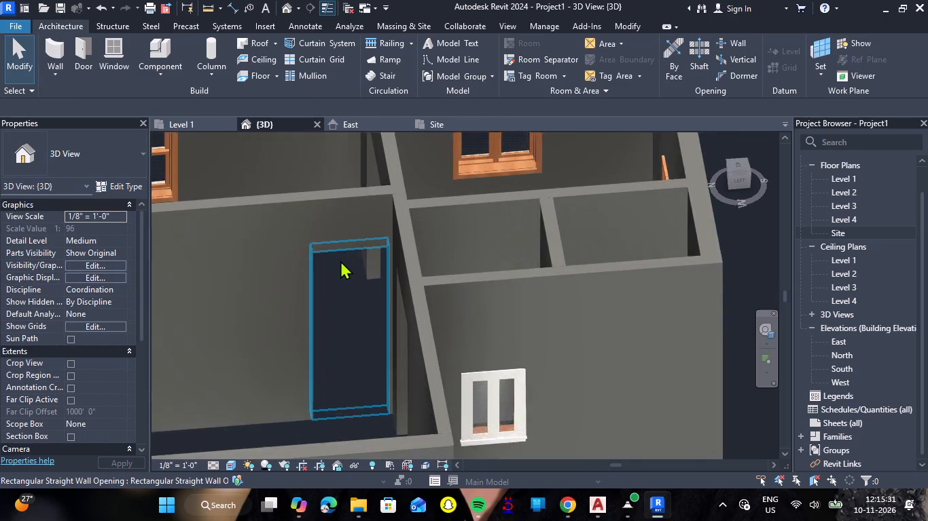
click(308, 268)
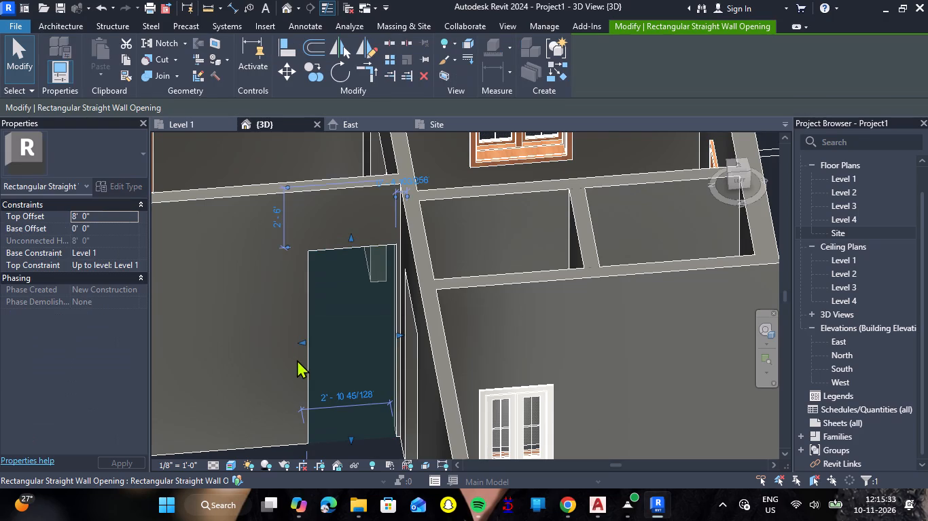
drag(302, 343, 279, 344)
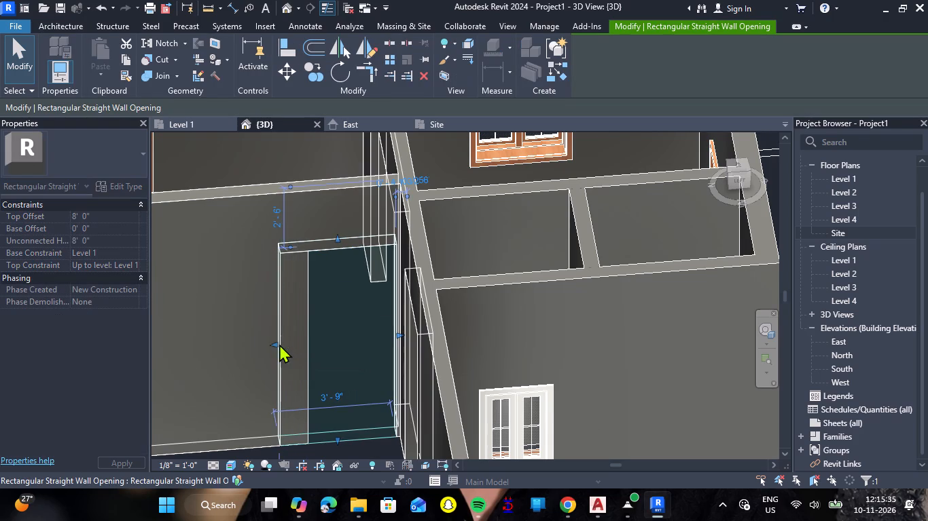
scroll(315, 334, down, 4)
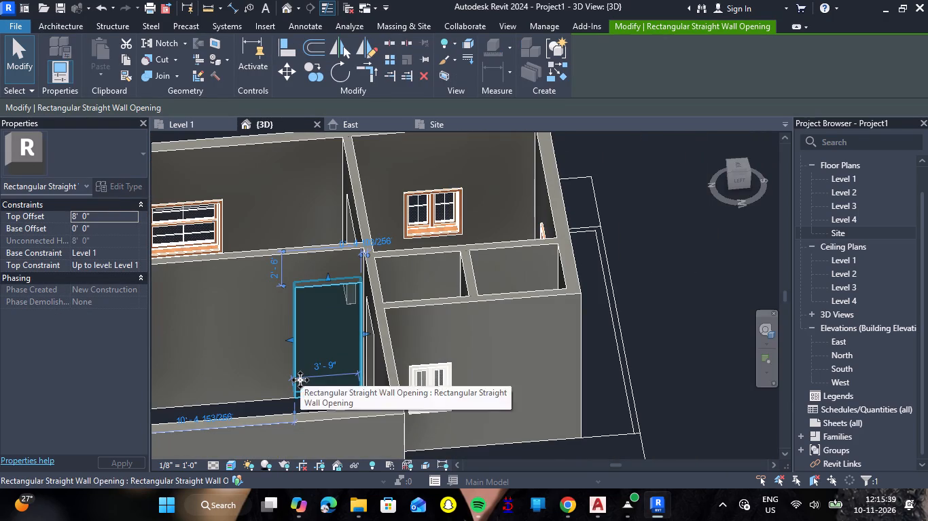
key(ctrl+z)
Examine the rooms and wall openings from several angles in the 3D view.
scroll(315, 368, down, 3)
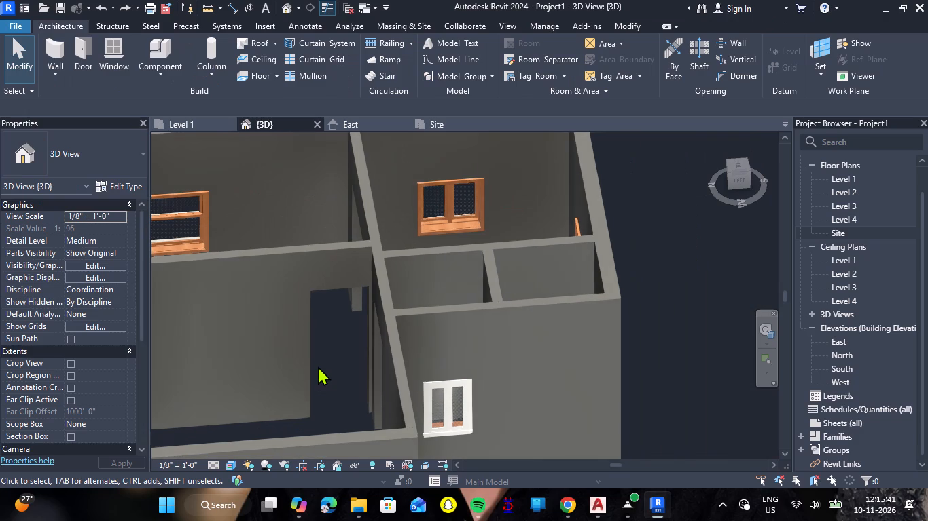
scroll(318, 366, down, 4)
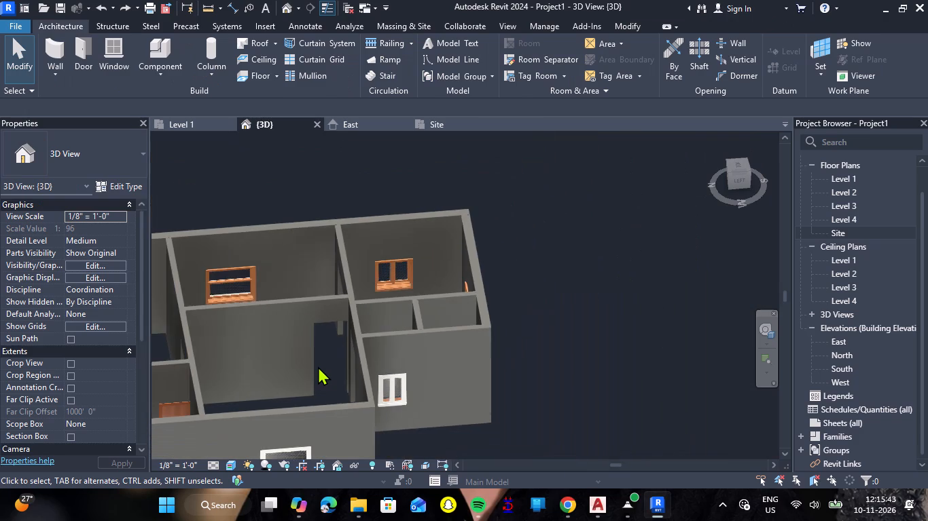
shift+middle_drag(313, 369, 325, 383)
shift+right_drag(313, 369, 325, 383)
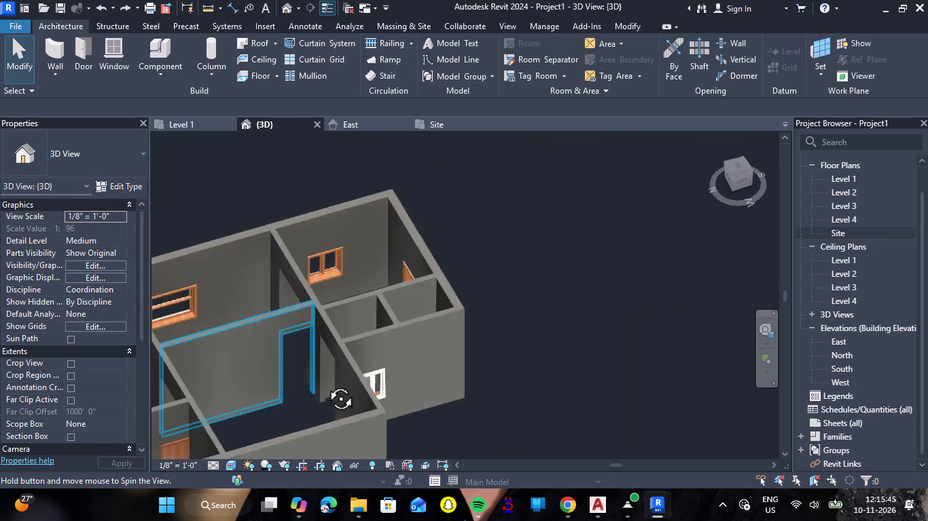
shift+right_drag(325, 383, 156, 346)
shift+middle_drag(325, 383, 156, 346)
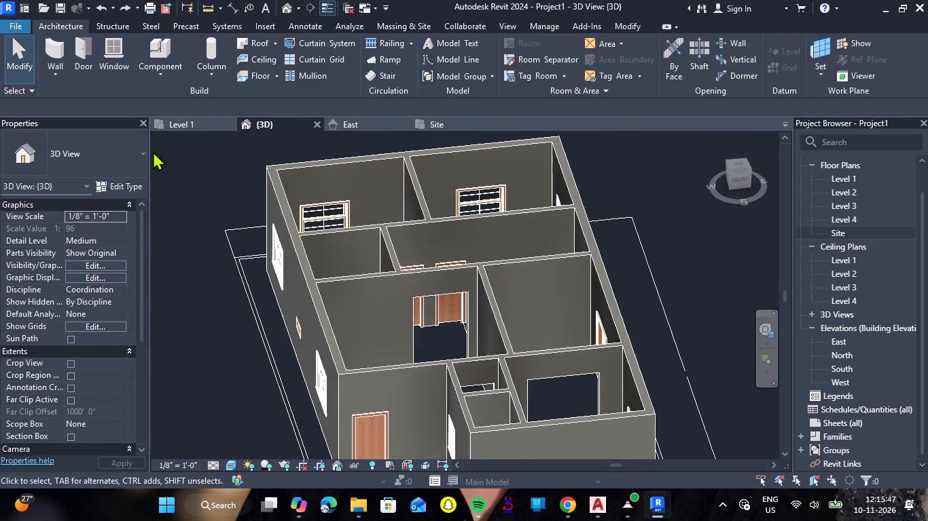
Start a Generic - 12" floor on Level 1 and pick the plan's outer west, north and east plot lines as its boundary.
click(184, 126)
scroll(325, 297, down, 6)
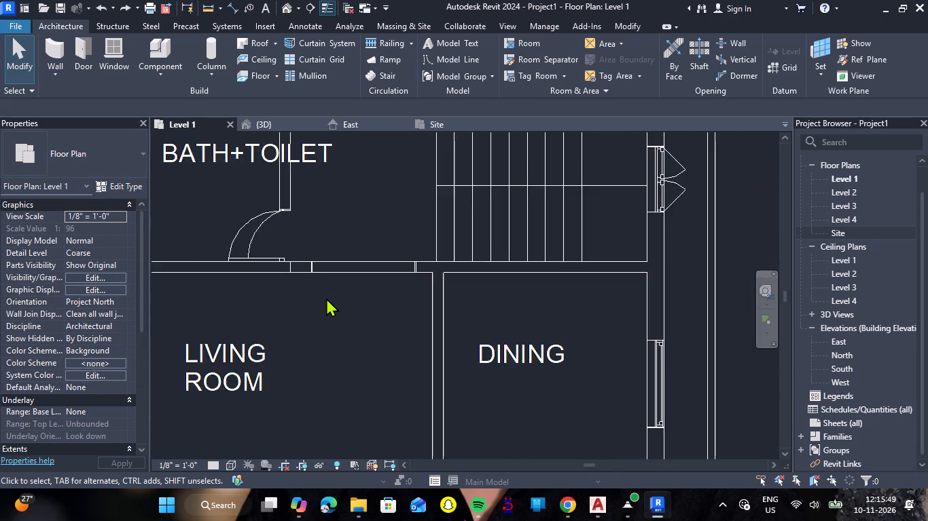
scroll(326, 298, down, 8)
scroll(294, 127, up, 2)
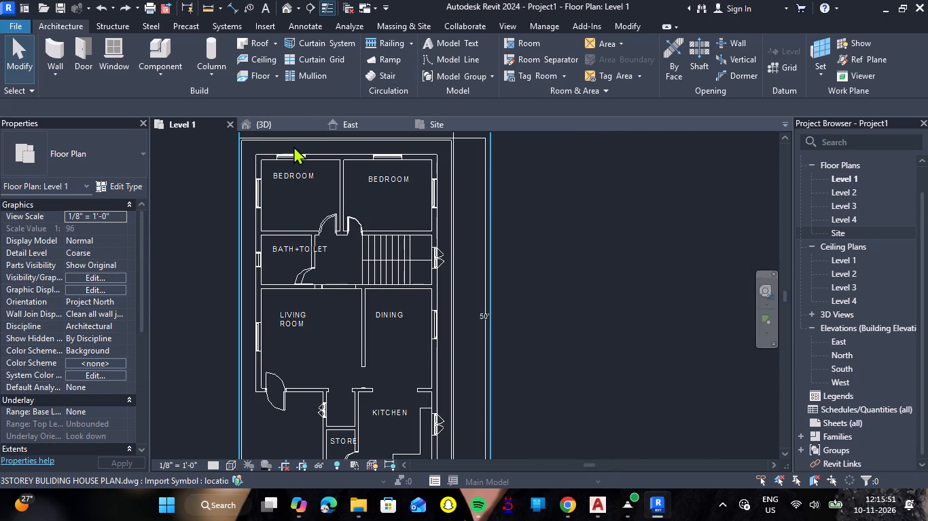
scroll(284, 140, up, 2)
click(252, 73)
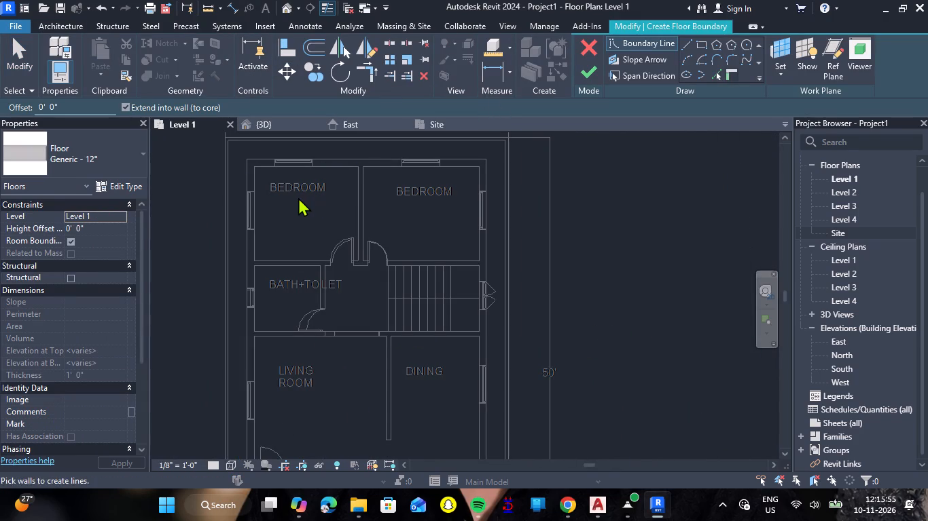
scroll(611, 187, down, 1)
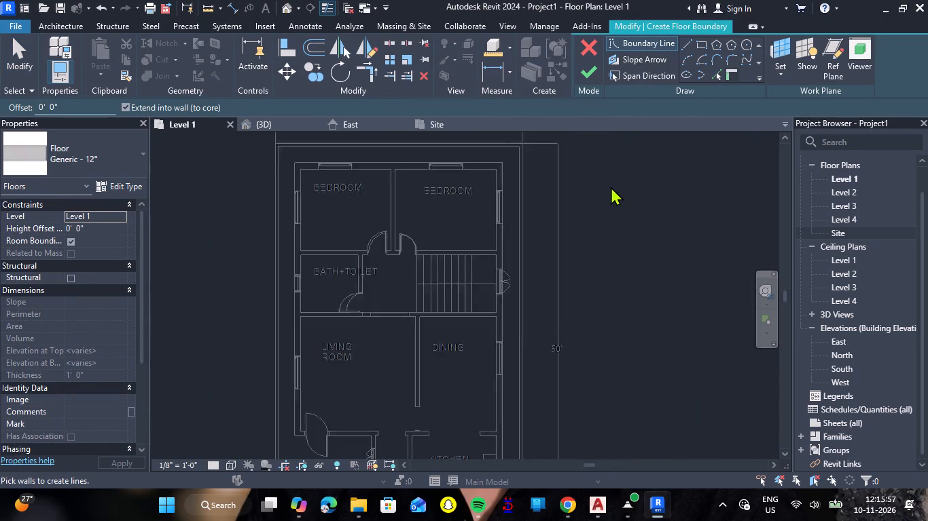
scroll(611, 187, down, 2)
click(721, 76)
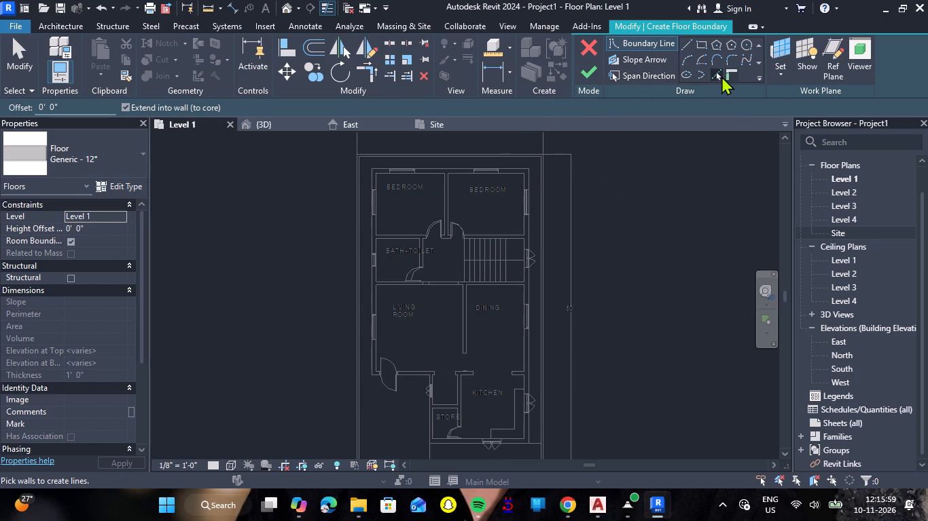
scroll(354, 199, up, 8)
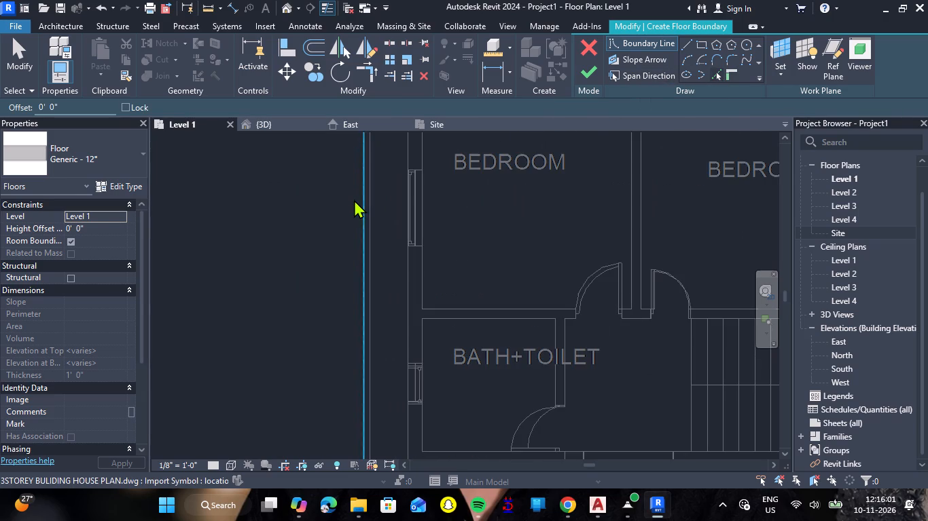
click(358, 208)
scroll(367, 220, down, 6)
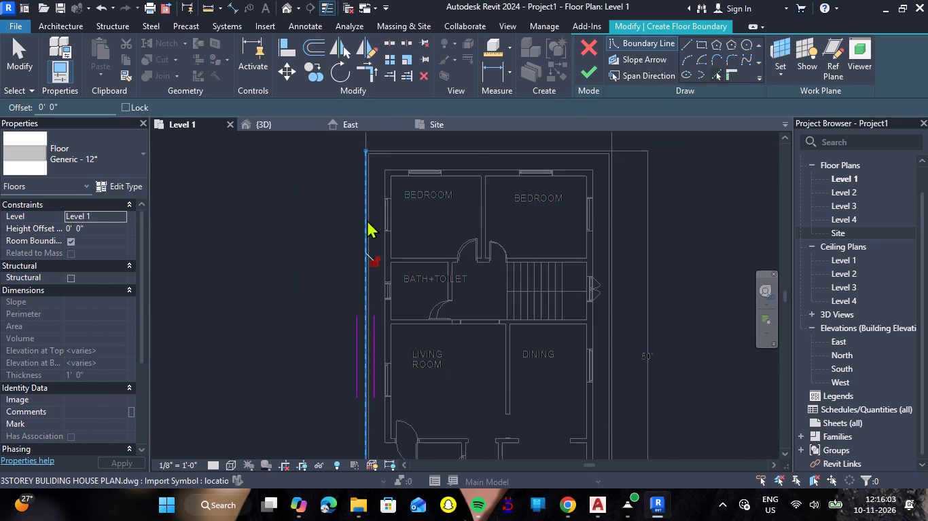
click(376, 146)
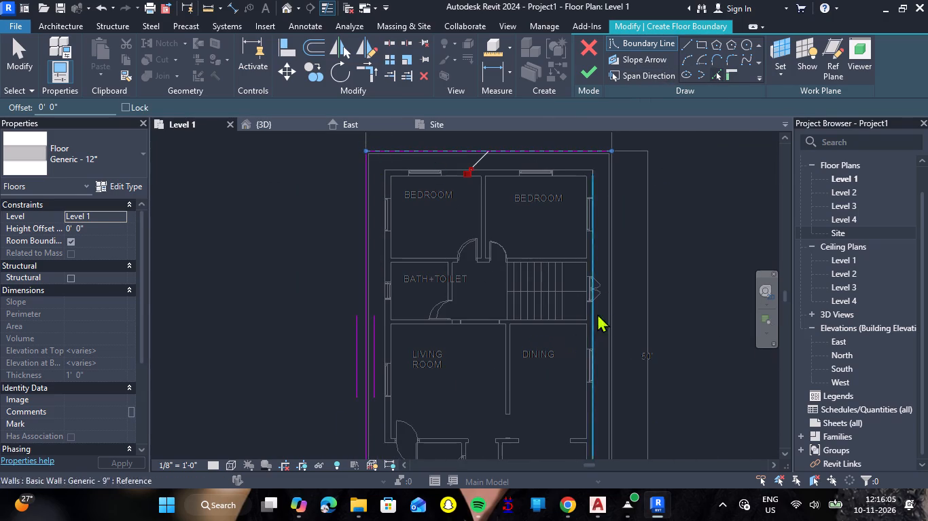
click(618, 263)
Close the floor boundary along the outer south plot line and finish the floor.
scroll(618, 263, down, 6)
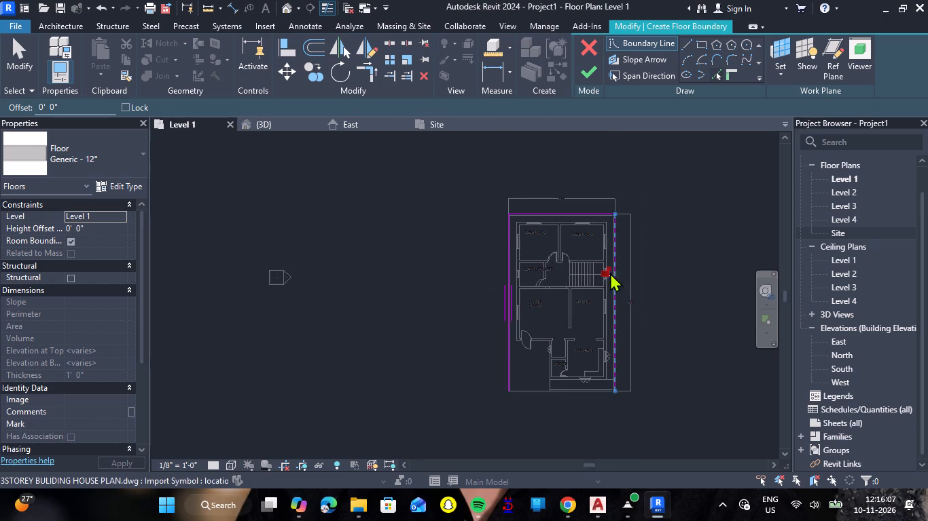
scroll(527, 396, up, 5)
click(527, 396)
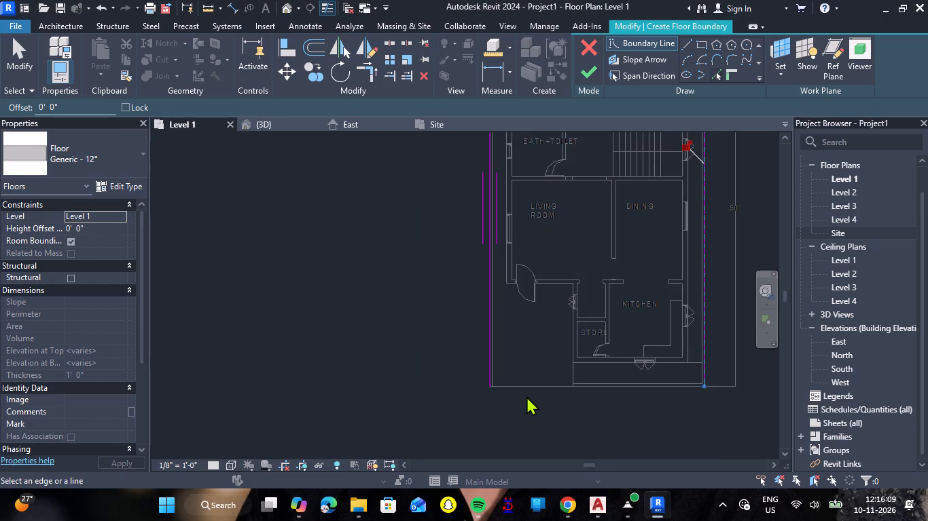
click(527, 386)
scroll(527, 386, up, 5)
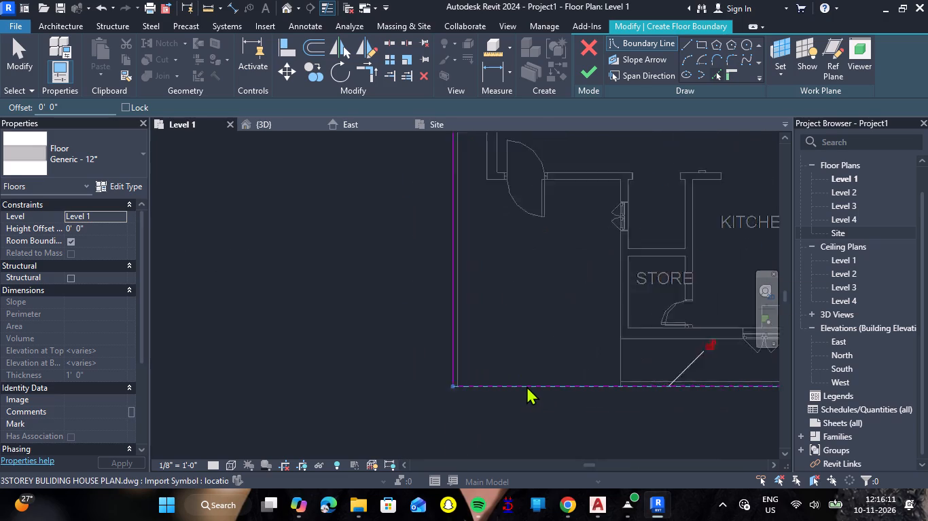
scroll(527, 386, up, 1)
scroll(526, 370, down, 11)
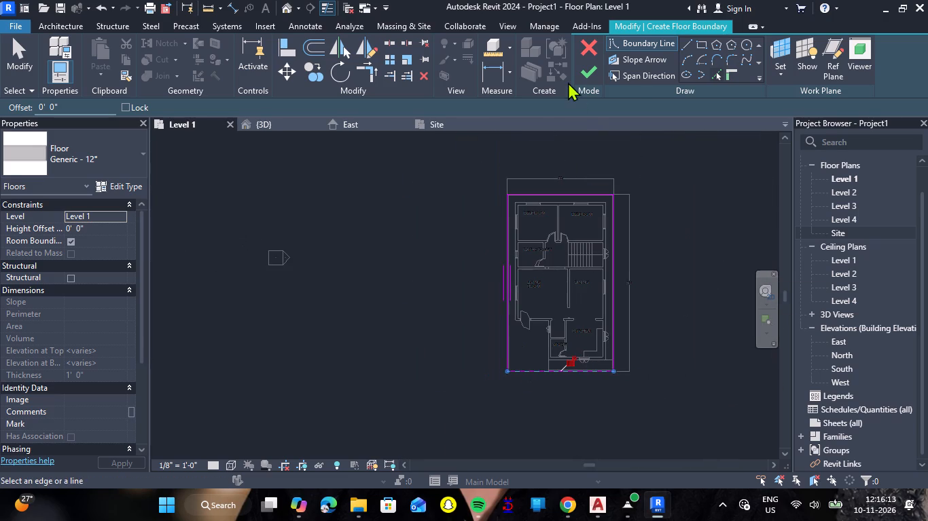
click(585, 77)
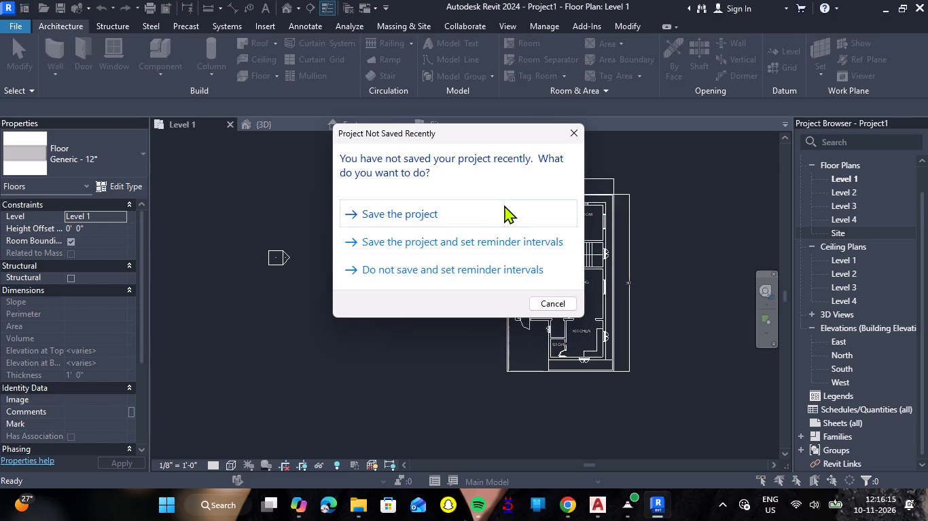
Save the project as g+3 in the Fuji folder and close the OneDrive pop-up.
click(504, 205)
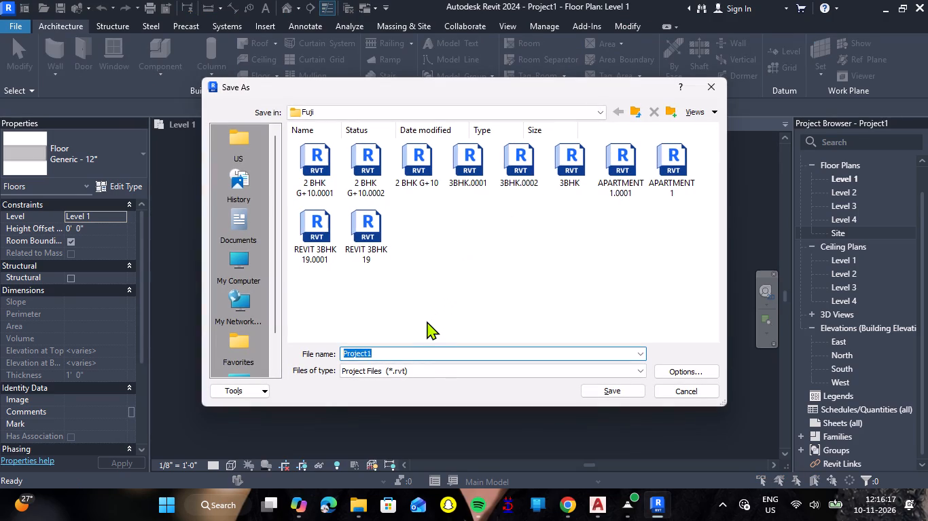
key(BackSpace)
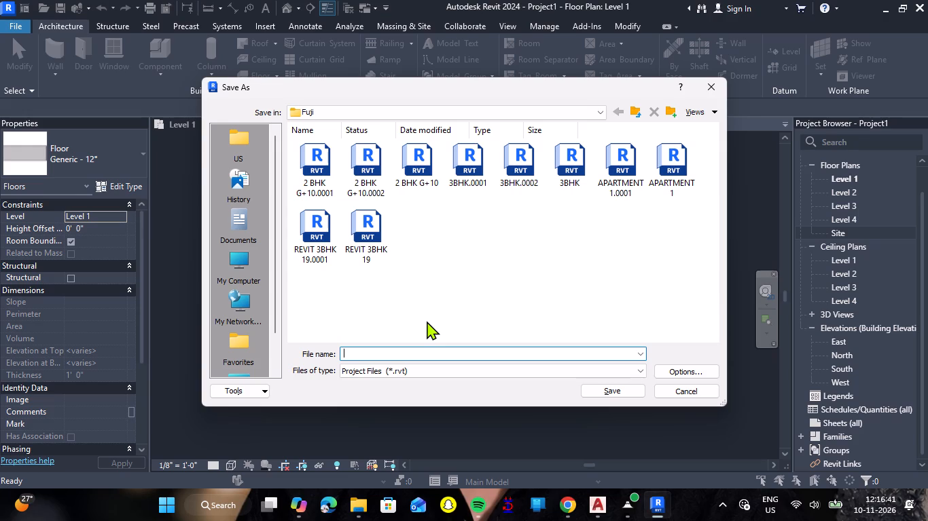
key(3)
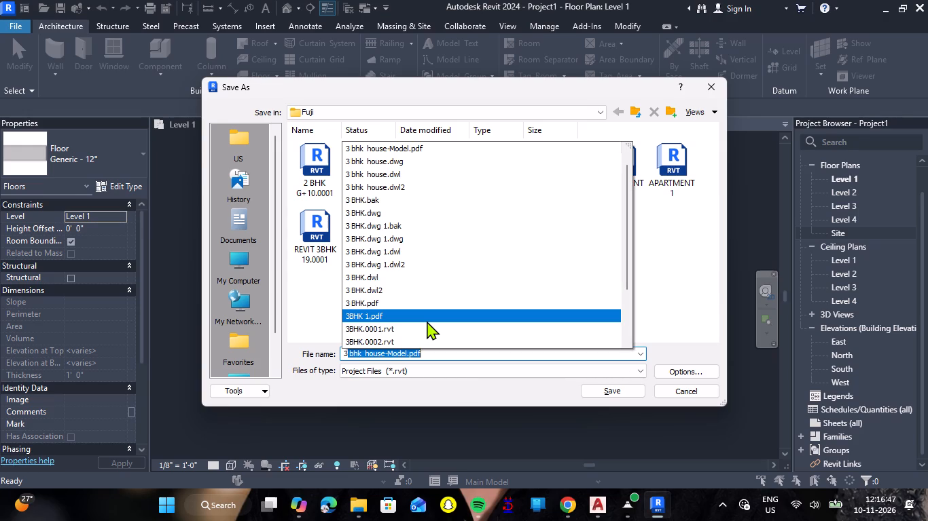
key(BackSpace)
key(BackSpace)
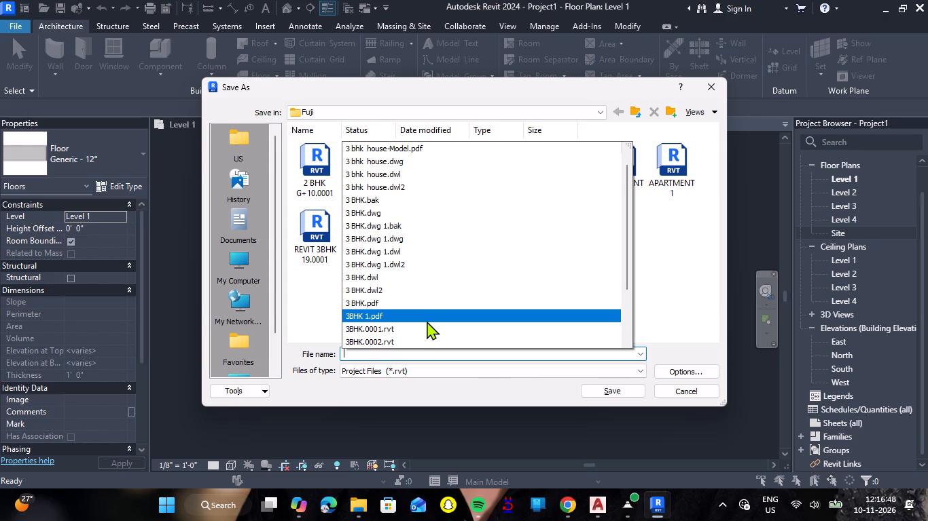
key(BackSpace)
key(BackSpace)
key(BackSpace)
key(BackSpace)
text(g=3)
key(BackSpace)
key(BackSpace)
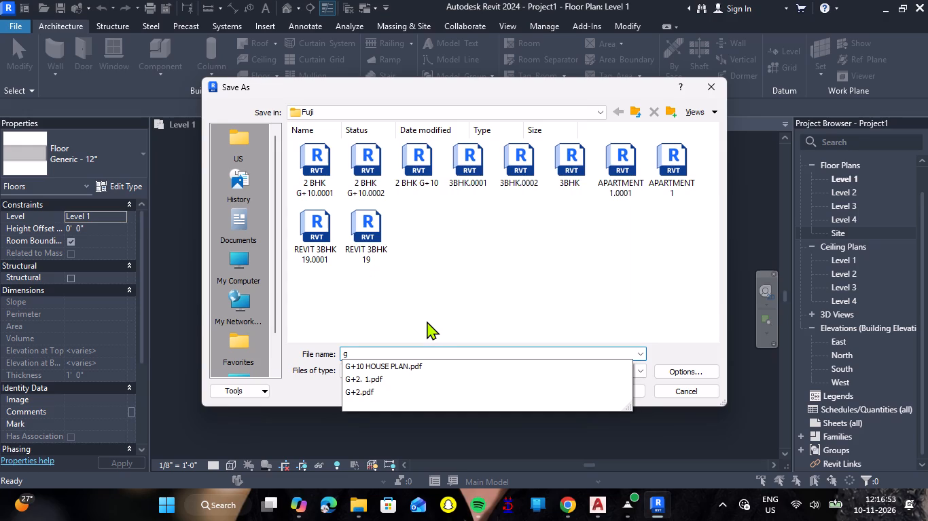
key(shift+plus)
key(3)
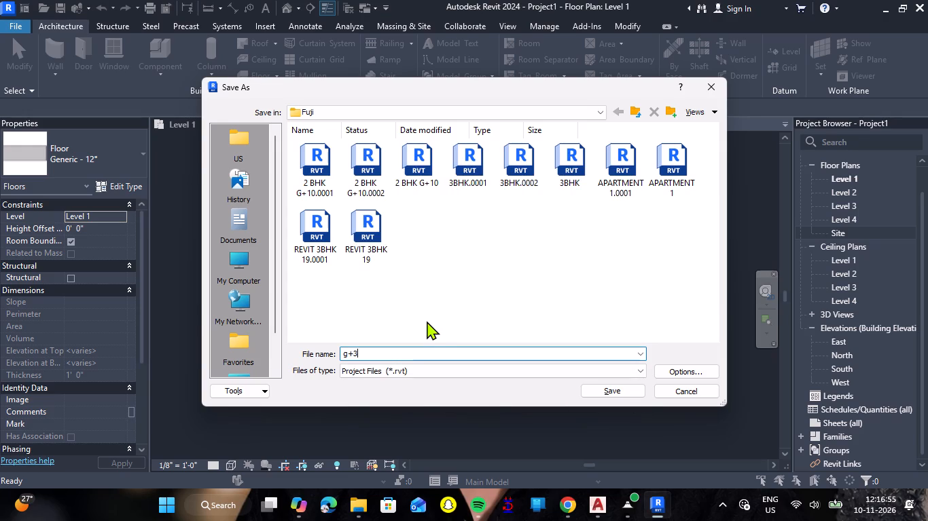
key(space)
key(Return)
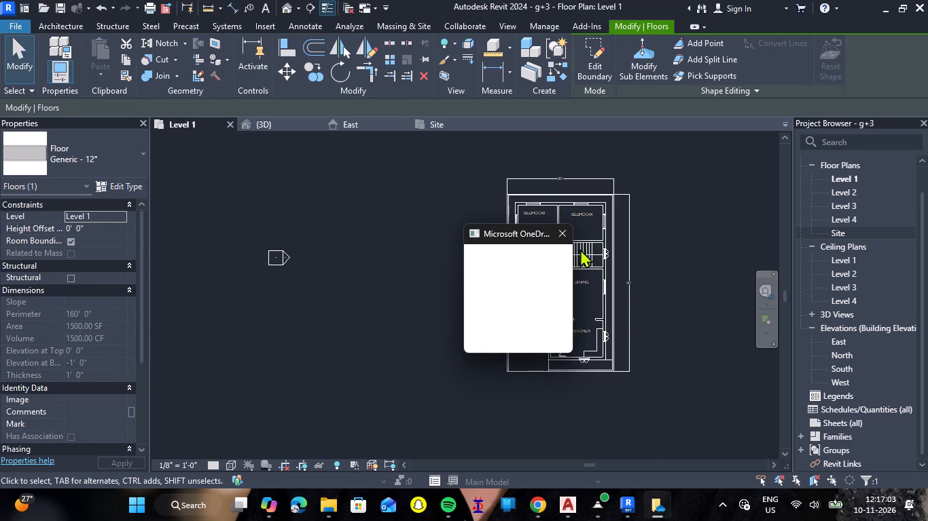
click(563, 233)
Examine the new floor slab around the house in the Level 1 plan and from several angles in 3D.
scroll(690, 330, up, 2)
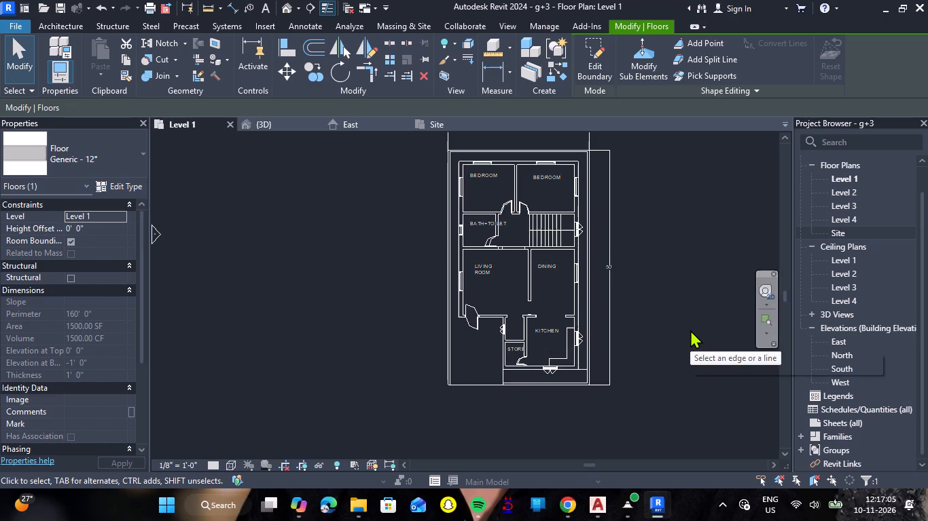
scroll(662, 347, up, 3)
scroll(662, 347, down, 2)
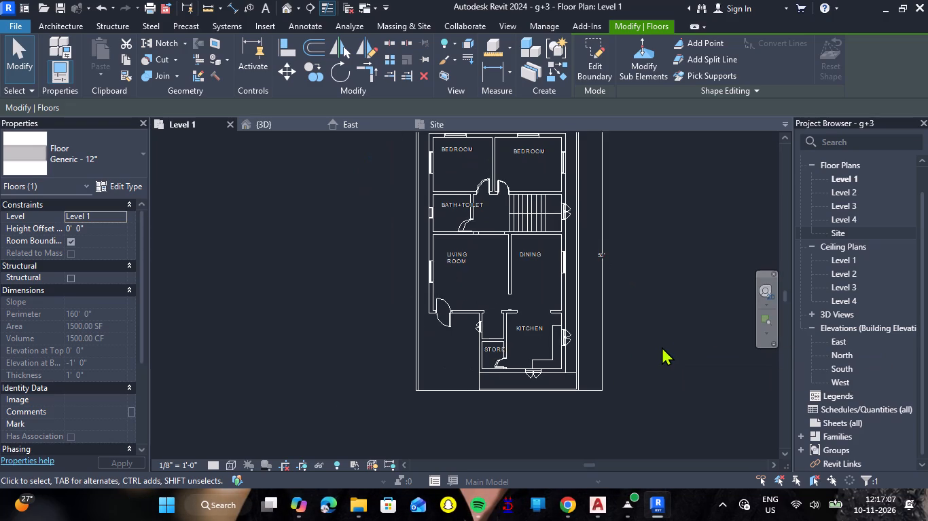
scroll(654, 353, down, 2)
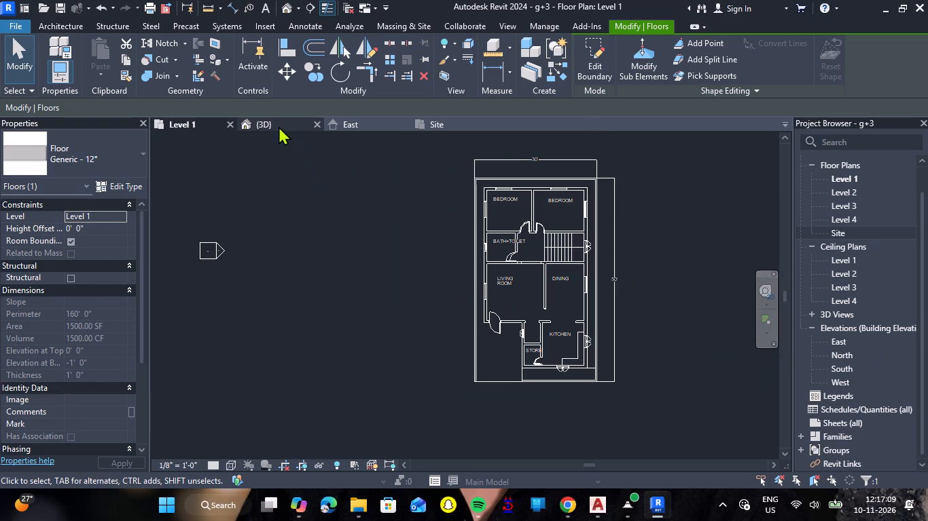
click(279, 126)
scroll(359, 233, down, 5)
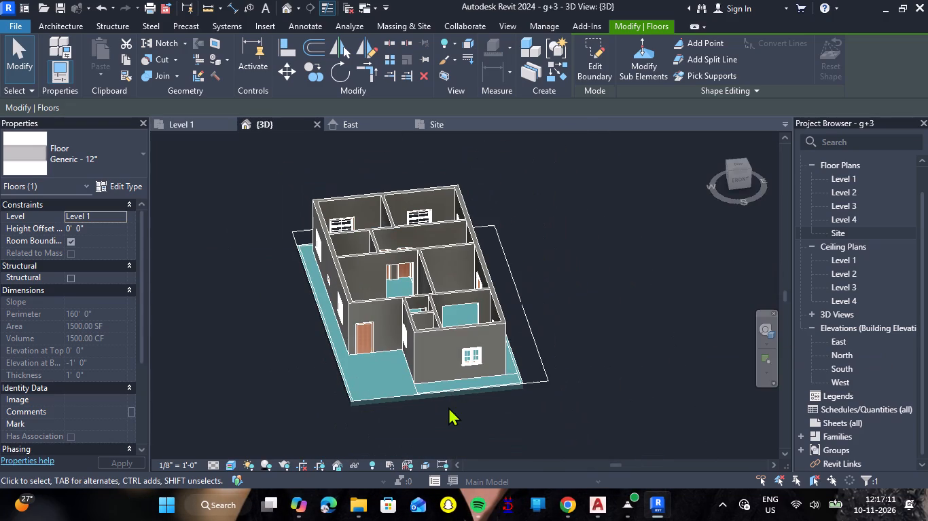
shift+middle_drag(457, 408, 558, 357)
shift+right_drag(457, 408, 558, 357)
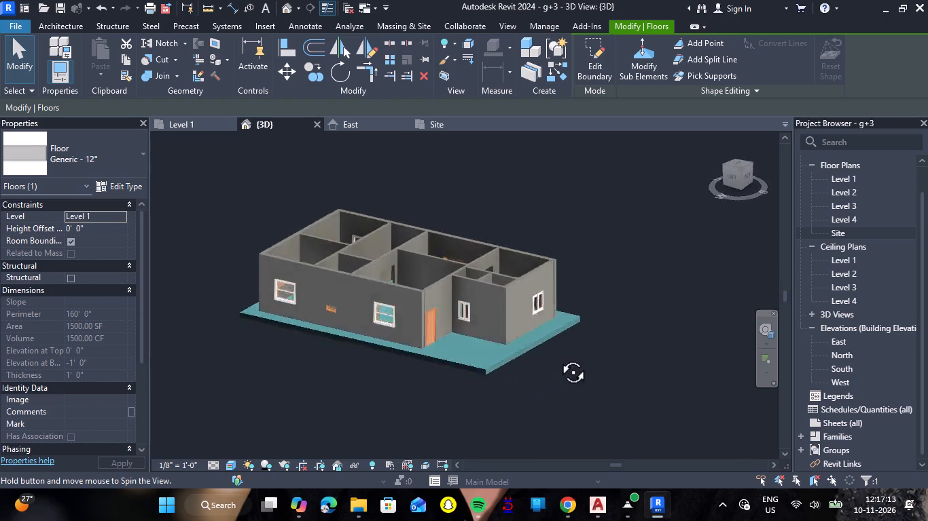
shift+right_drag(558, 357, 588, 332)
shift+middle_drag(558, 357, 588, 332)
shift+right_drag(422, 345, 444, 347)
shift+middle_drag(422, 345, 443, 347)
scroll(444, 348, up, 4)
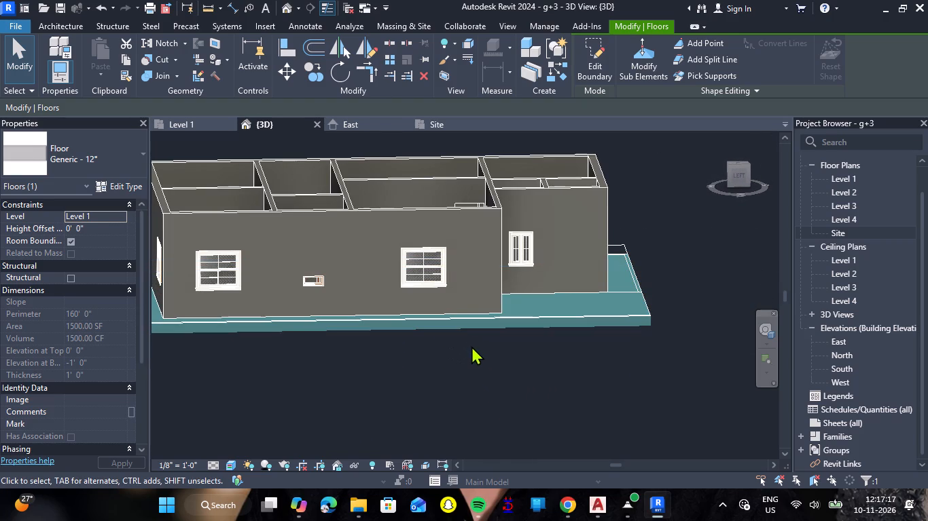
Review the available floor types and the type properties of the slab's Generic - 12" type.
shift+right_drag(509, 350, 480, 359)
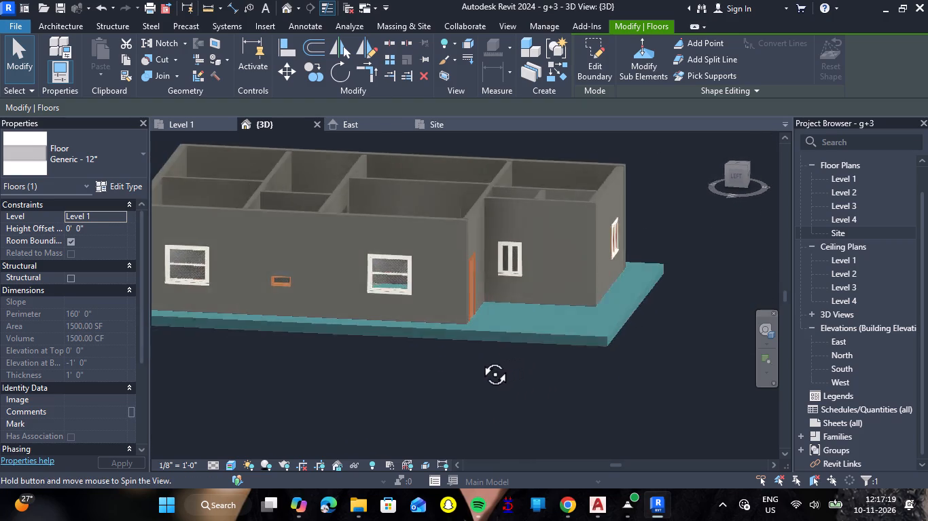
shift+right_drag(480, 359, 505, 365)
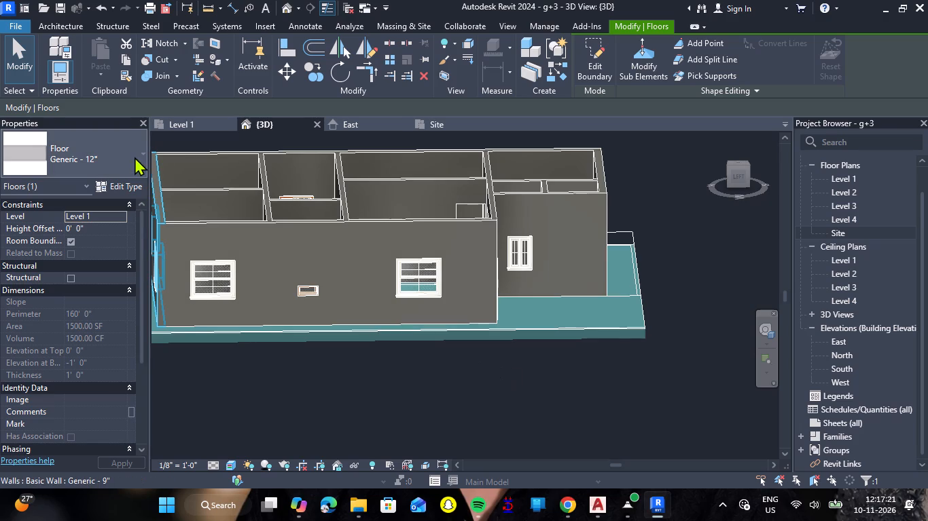
click(141, 155)
scroll(92, 263, up, 4)
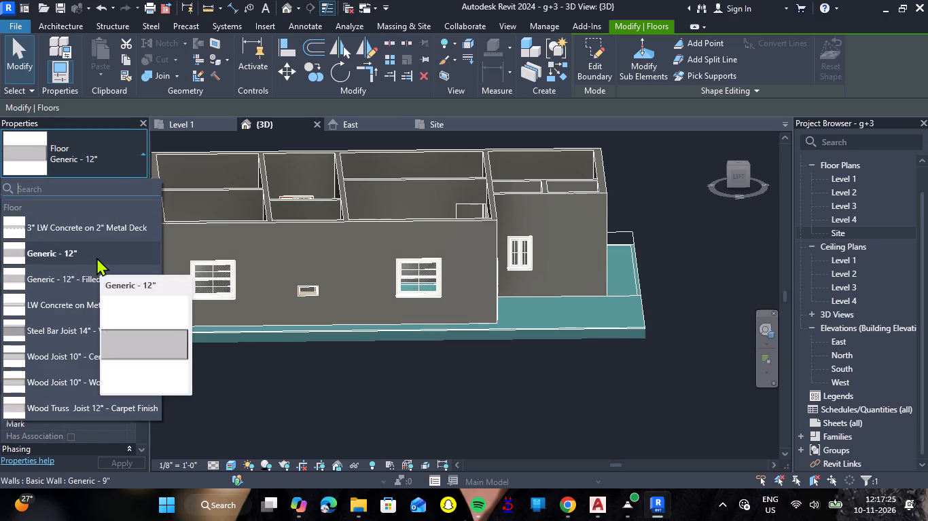
click(137, 158)
click(125, 193)
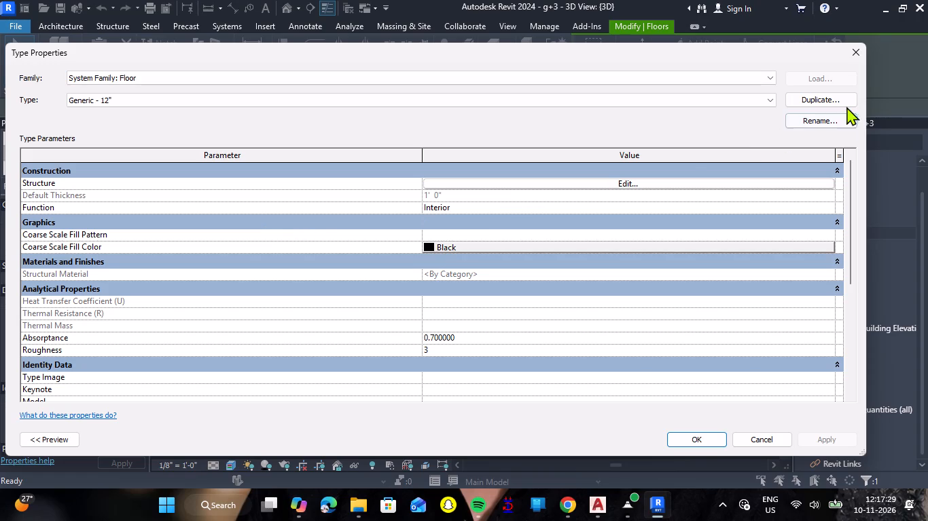
click(857, 54)
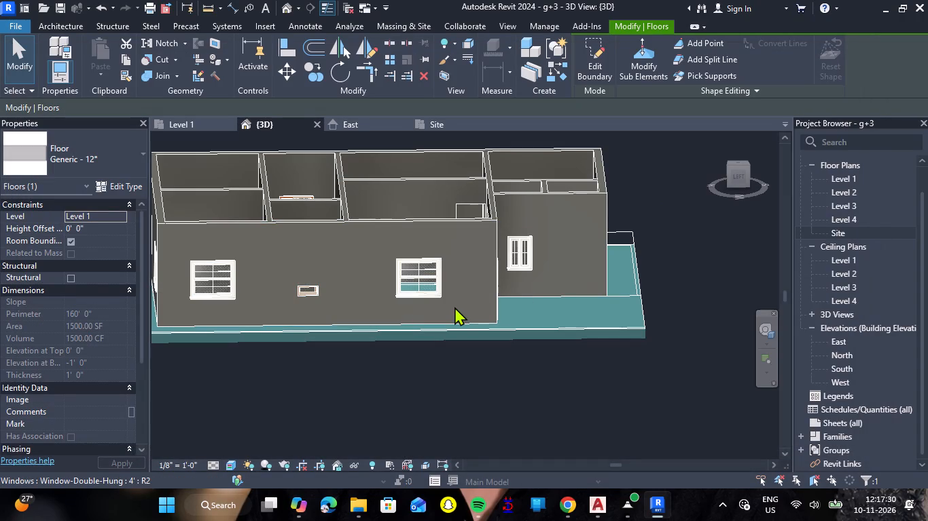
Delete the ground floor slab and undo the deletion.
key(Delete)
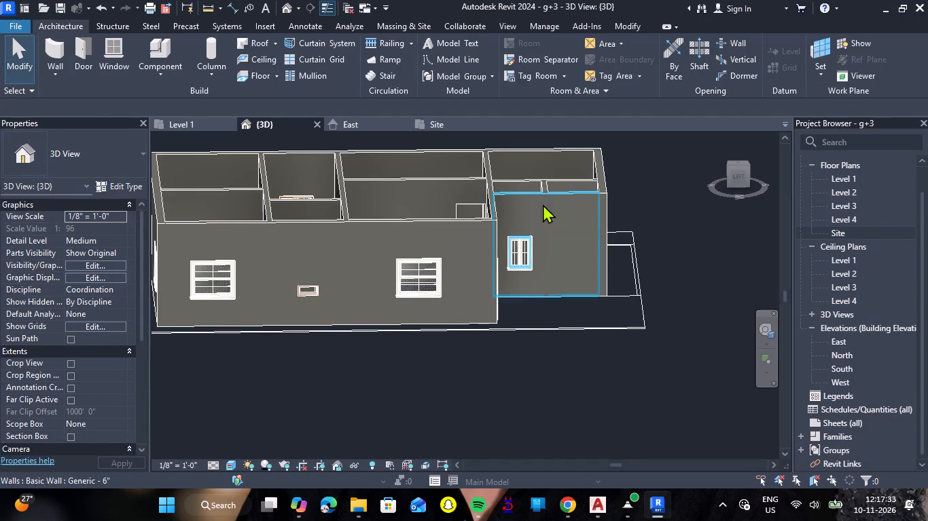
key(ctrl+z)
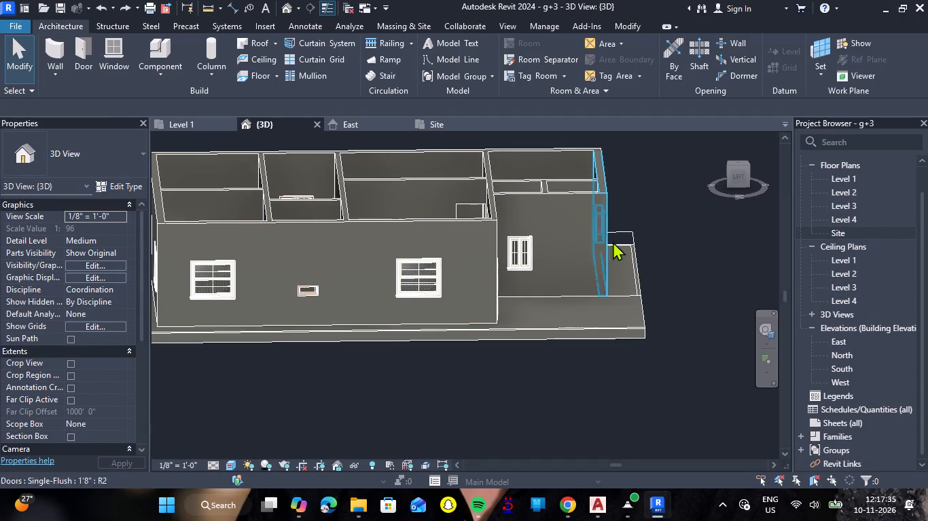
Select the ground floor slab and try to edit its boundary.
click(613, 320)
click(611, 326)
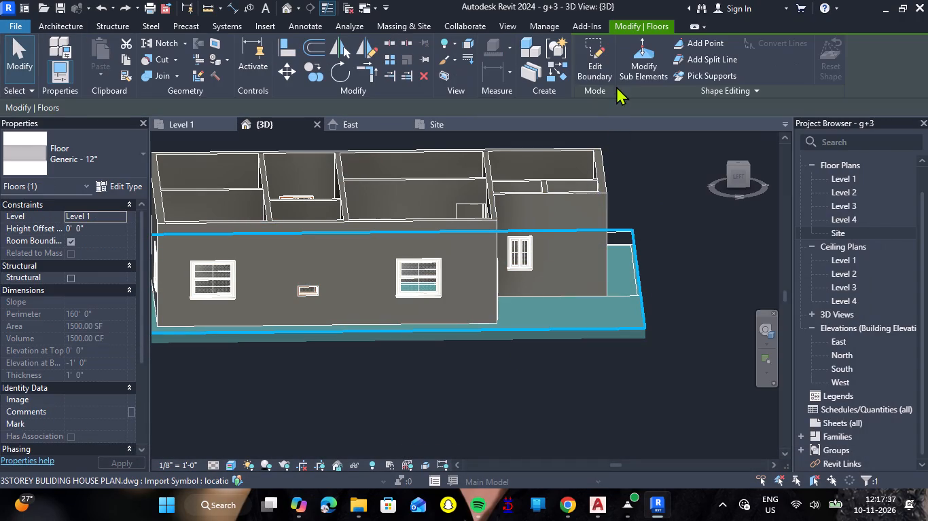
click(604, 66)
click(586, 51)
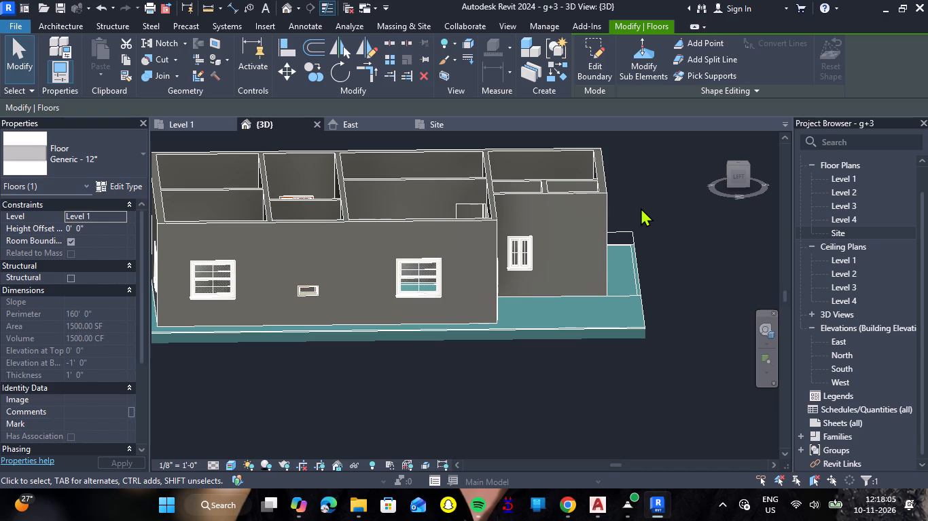
Undo the ground floor slab along with its boundary lines, and discard the empty floor sketch from the Level 1 plan.
shift+right_drag(685, 236, 683, 236)
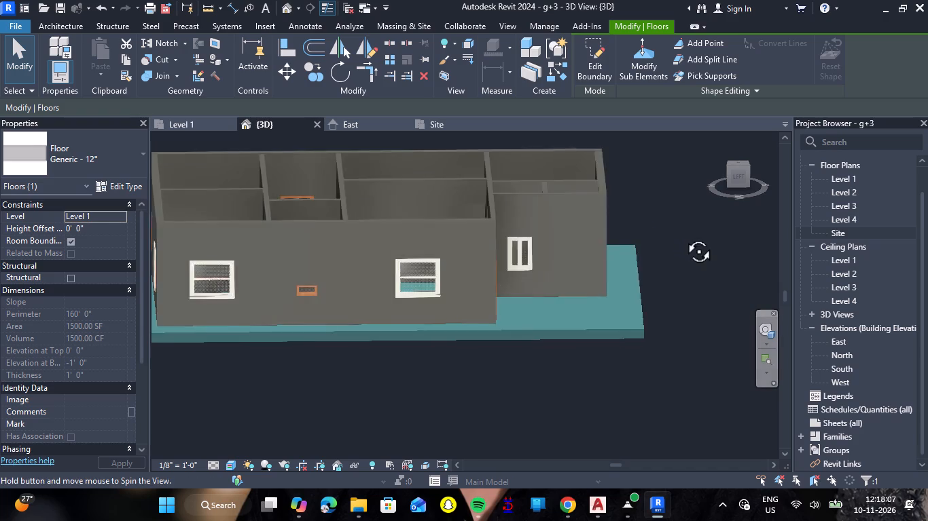
shift+right_drag(683, 236, 540, 277)
key(ctrl+z)
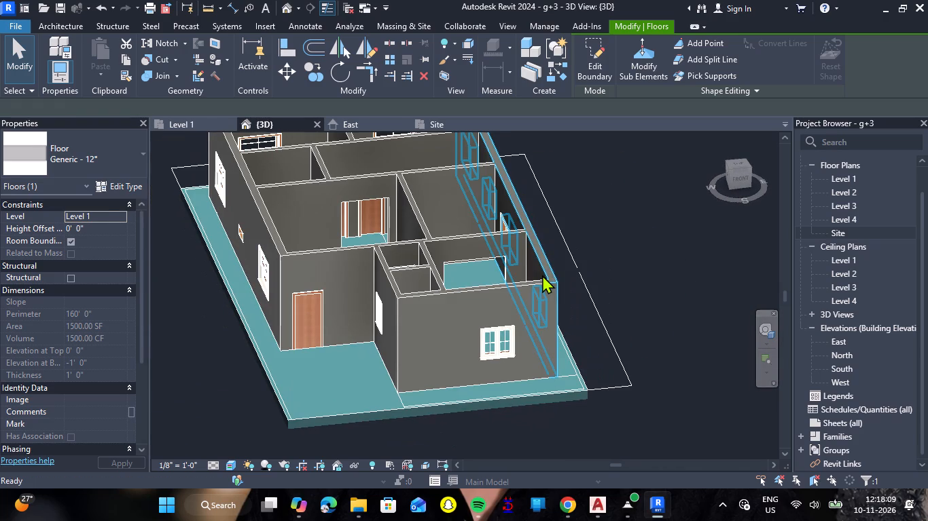
key(ctrl+z)
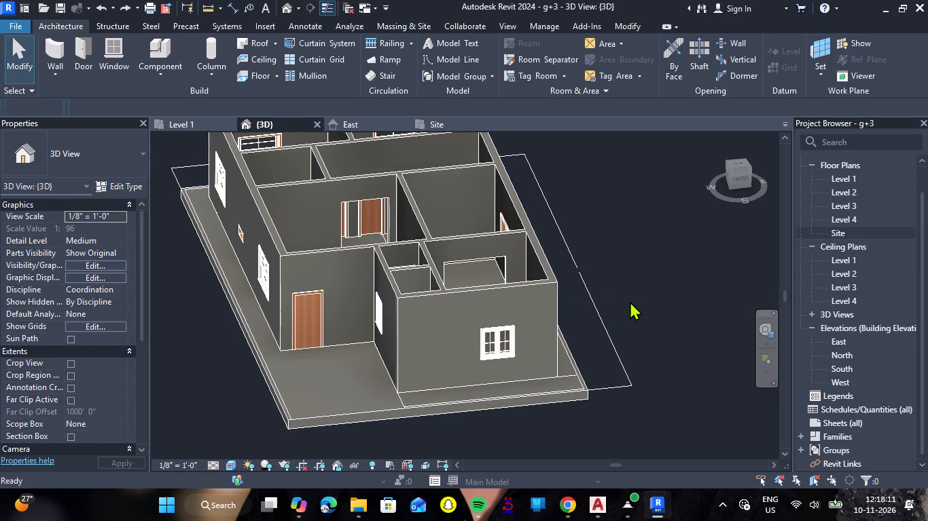
key(ctrl+z)
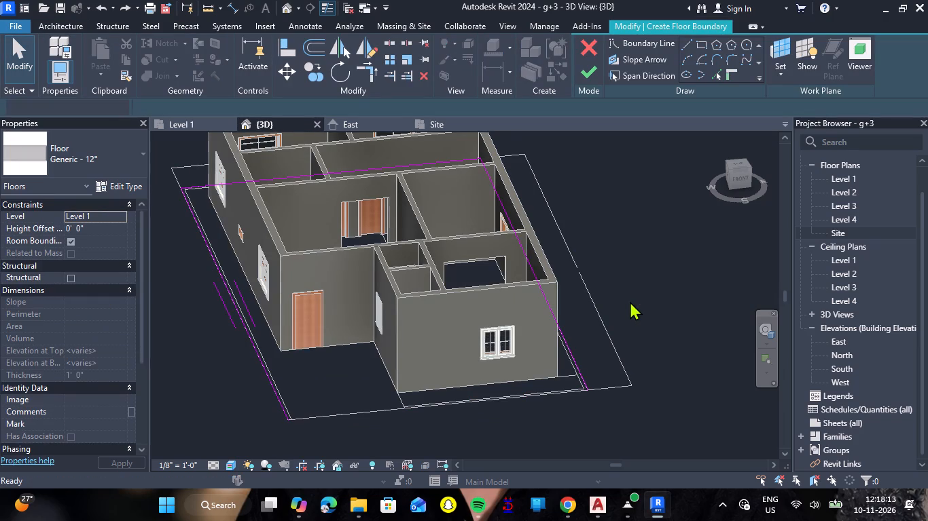
key(ctrl+z)
key(ctrl+z)
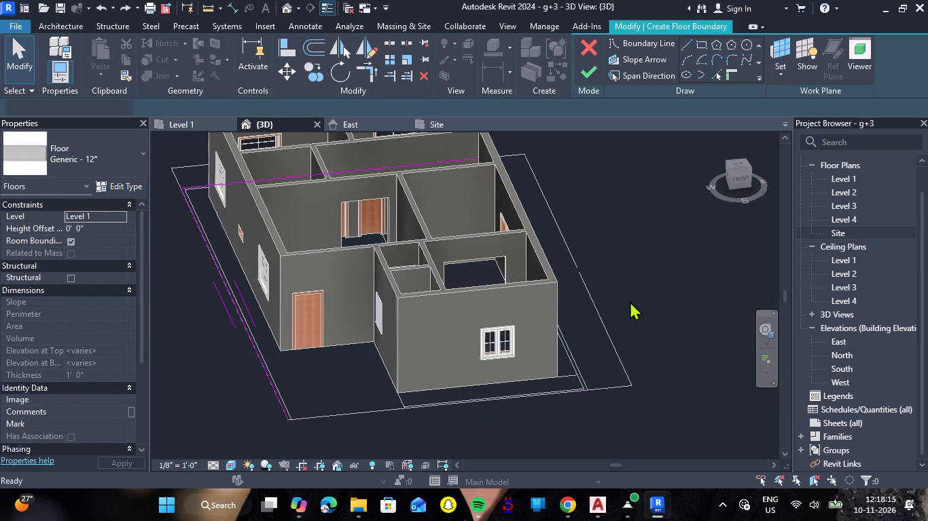
key(ctrl+z)
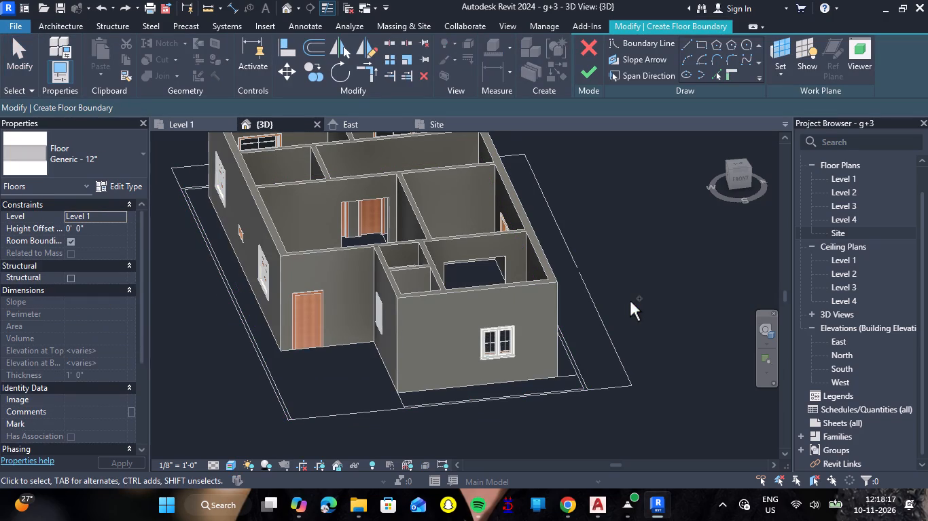
click(188, 118)
scroll(332, 193, down, 9)
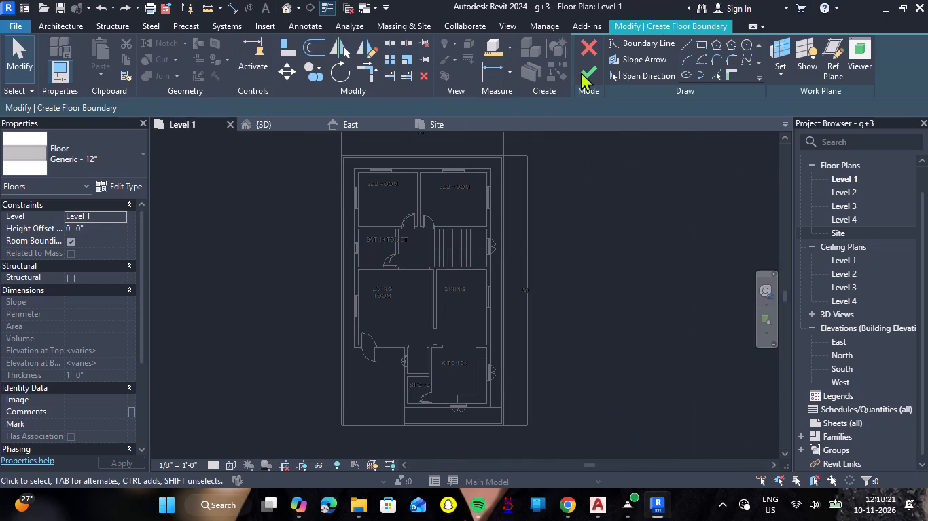
click(581, 72)
click(819, 466)
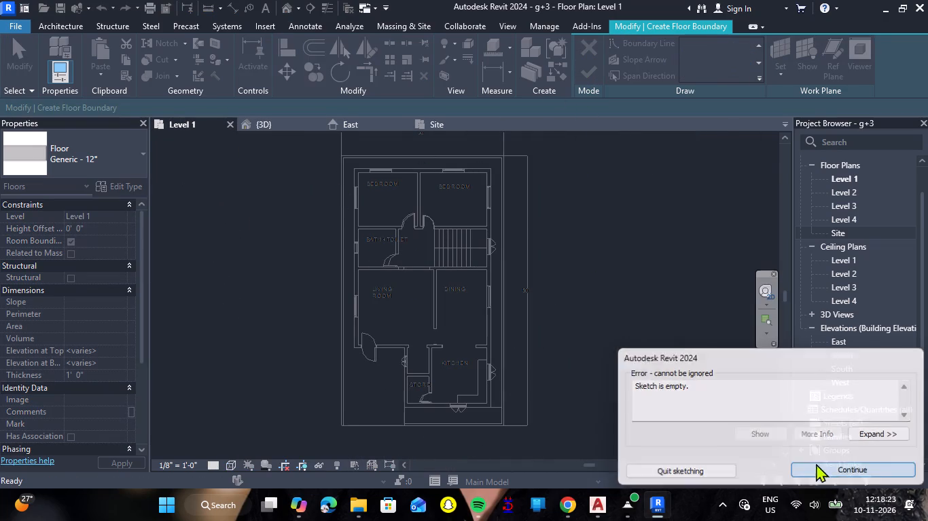
click(595, 54)
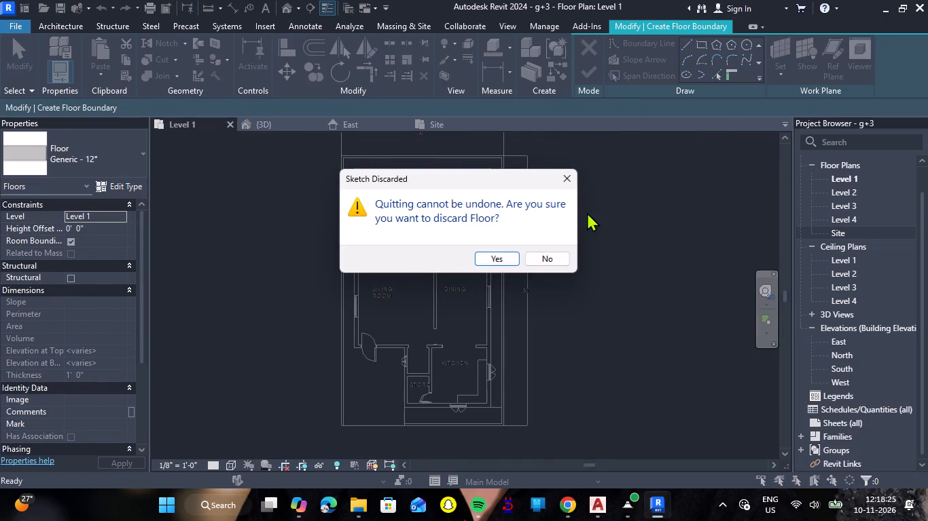
click(497, 261)
Start a sketched toposolid on Level 1 using the Grassland - 16" type.
scroll(579, 274, down, 3)
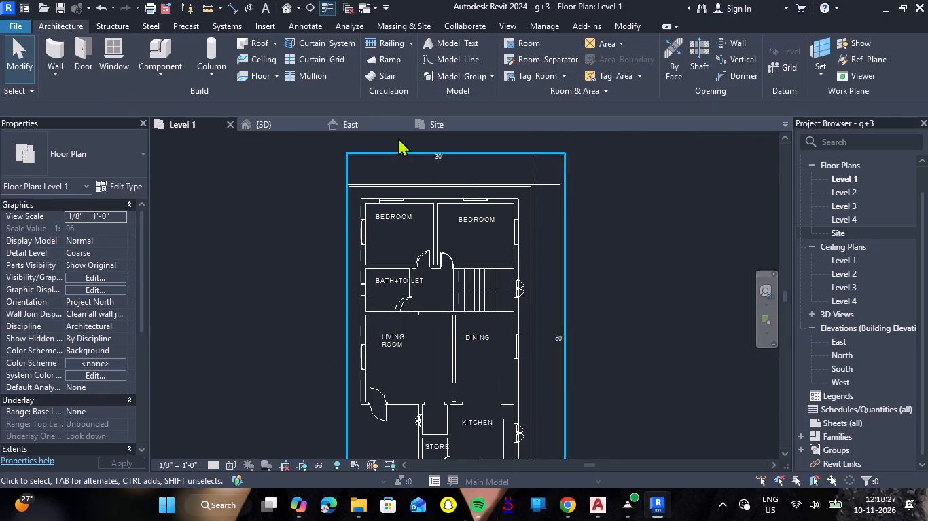
click(406, 22)
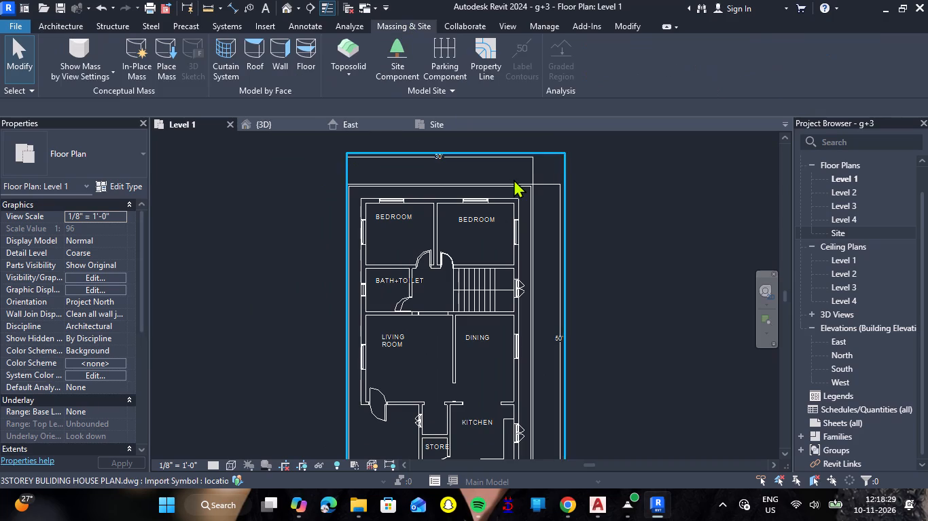
click(347, 82)
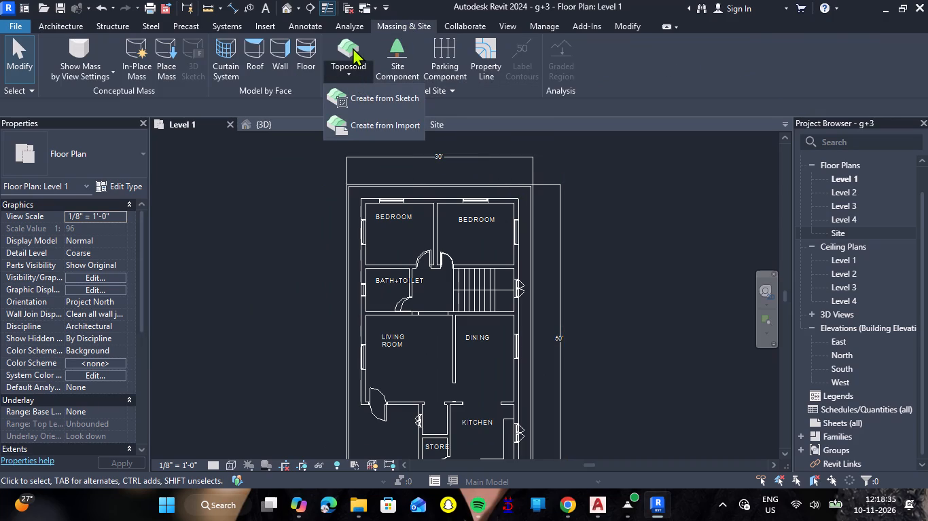
click(353, 47)
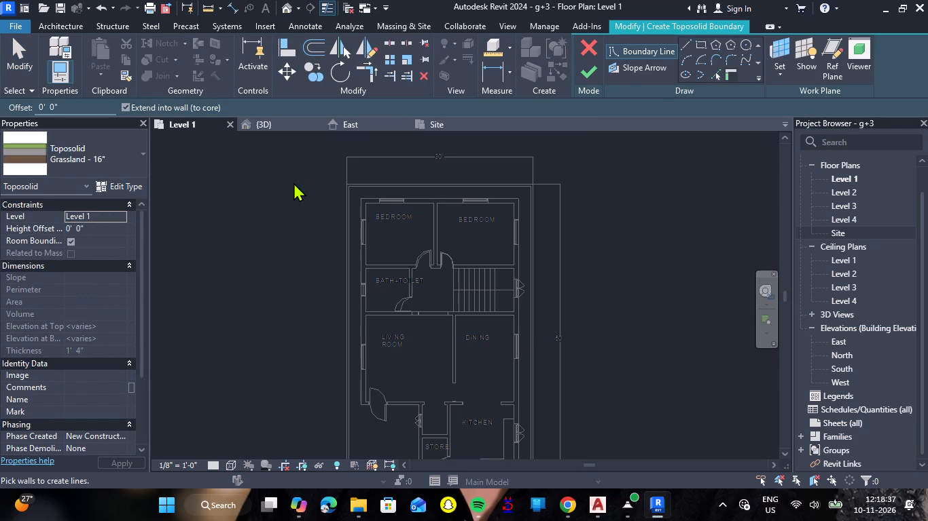
click(144, 155)
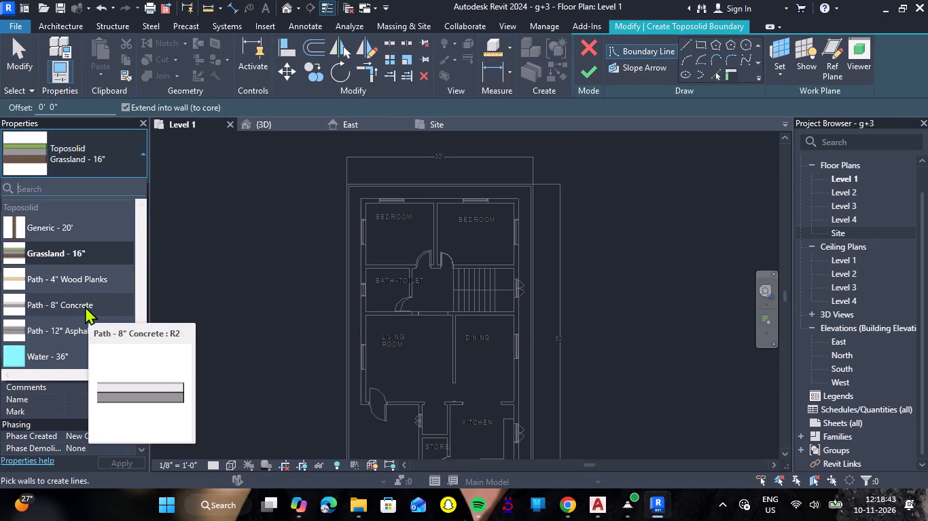
scroll(85, 306, up, 5)
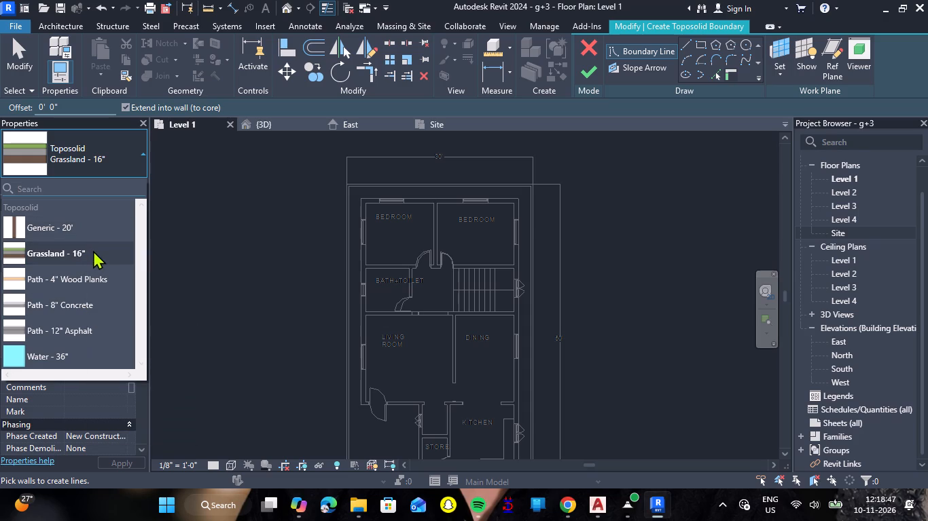
click(93, 251)
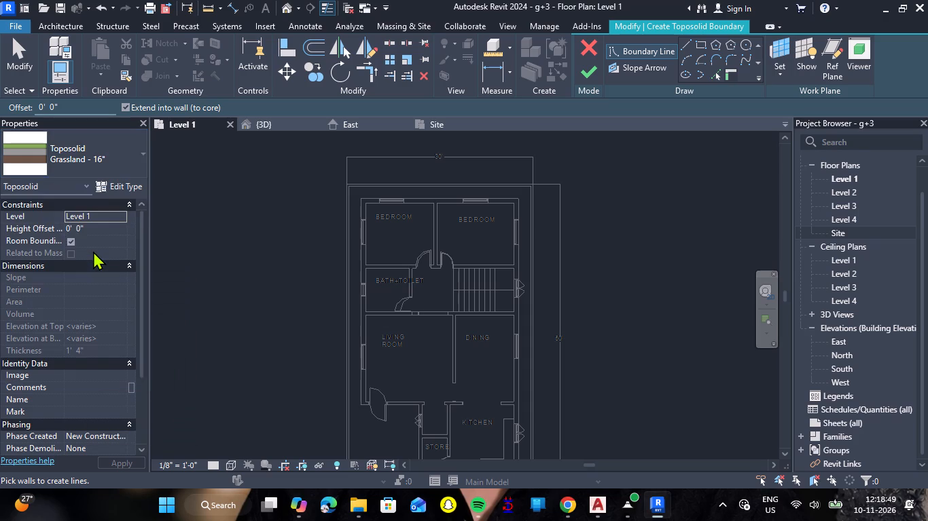
Duplicate the Grassland - 16" toposolid type under the name Grassland - 12".
click(122, 188)
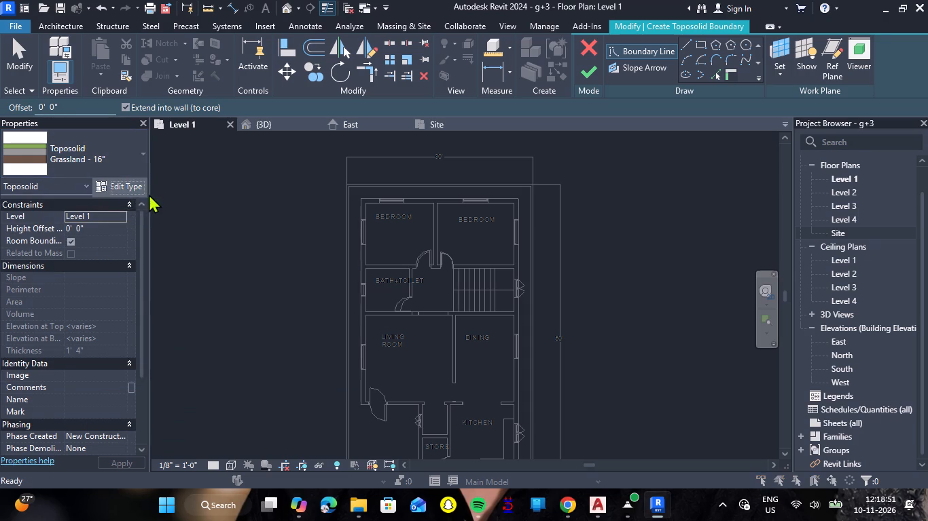
click(834, 102)
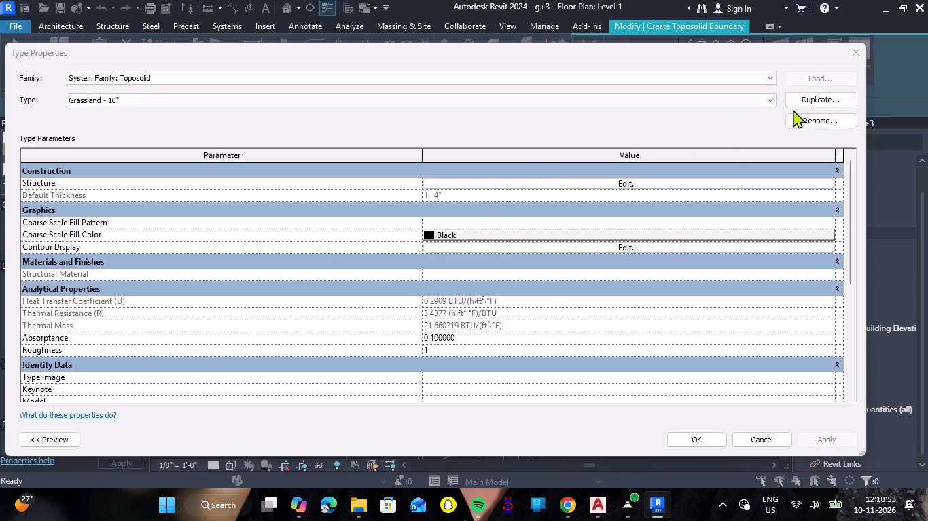
click(484, 248)
key(BackSpace)
key(BackSpace)
key(BackSpace)
key(BackSpace)
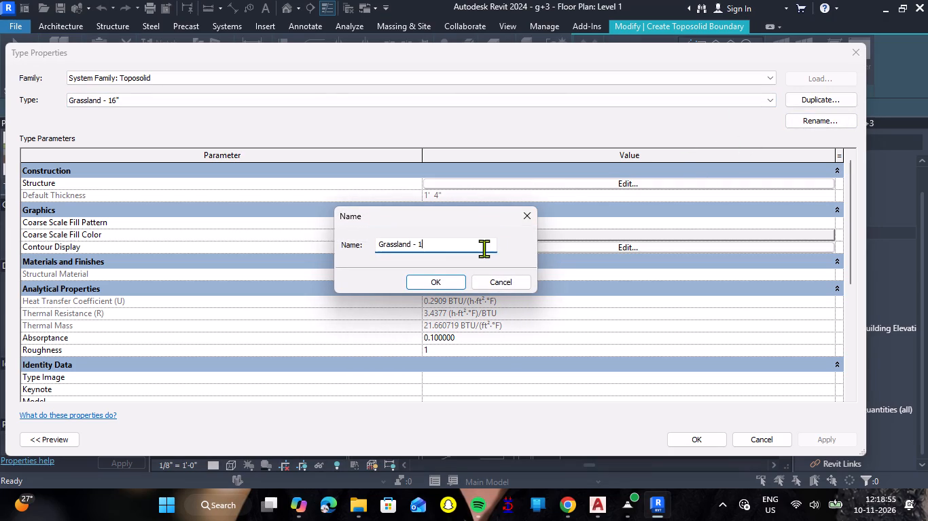
key(BackSpace)
key(6)
key(BackSpace)
text(12")
key(Return)
Review the layer structure of the Grassland - 12" type and apply the type to the toposolid.
scroll(479, 278, down, 1)
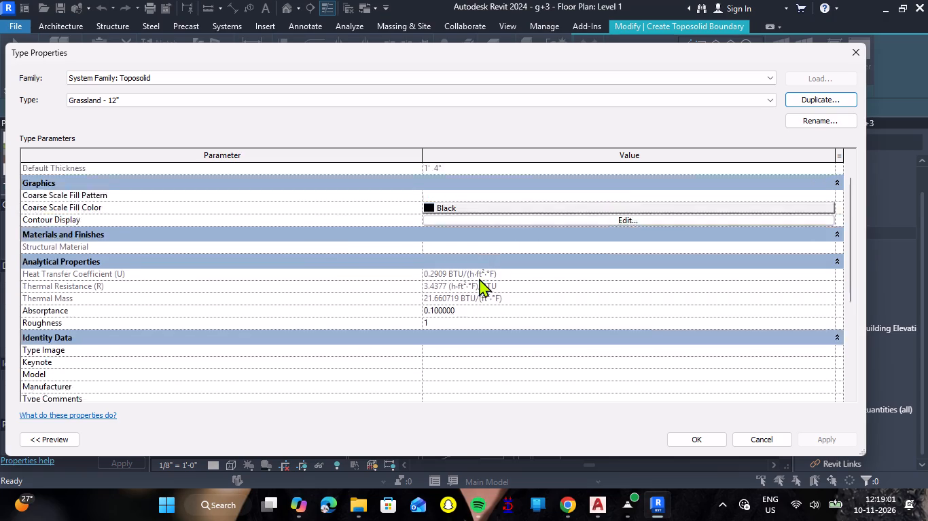
scroll(479, 278, down, 4)
scroll(479, 278, up, 5)
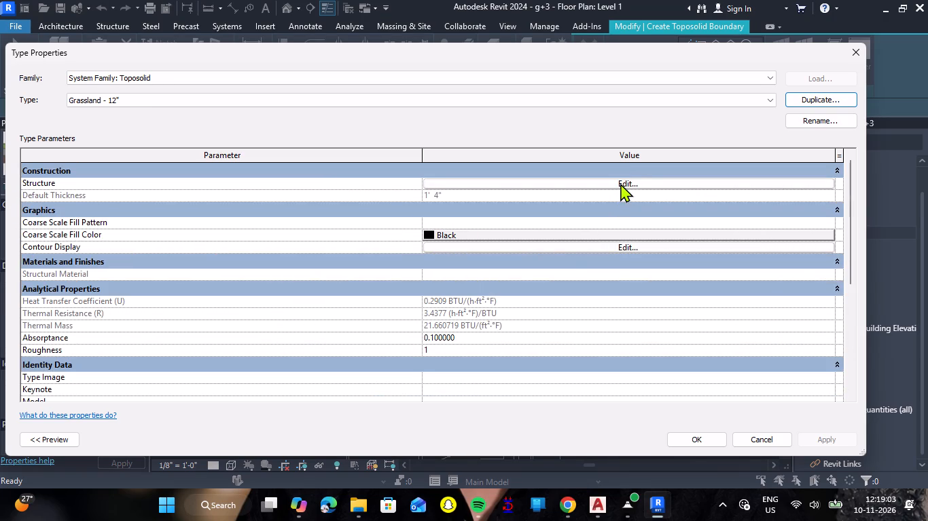
click(620, 183)
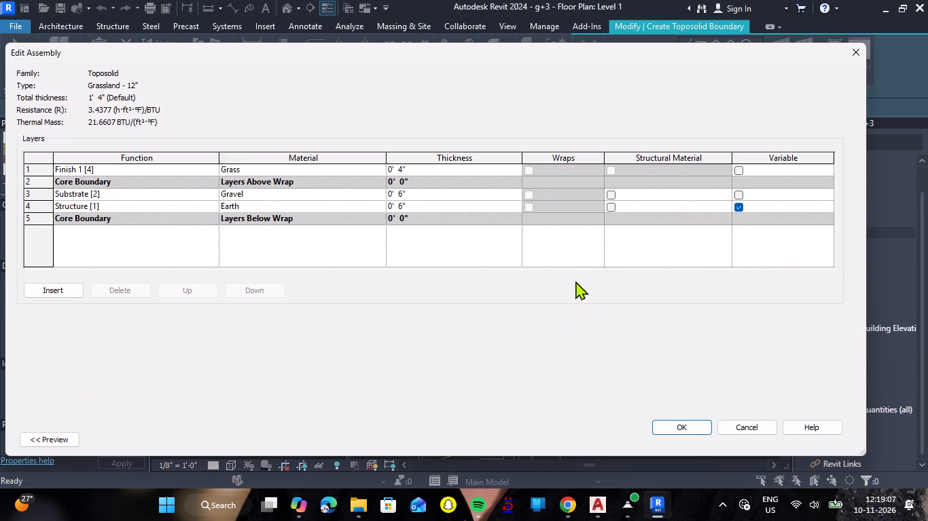
click(685, 426)
click(696, 438)
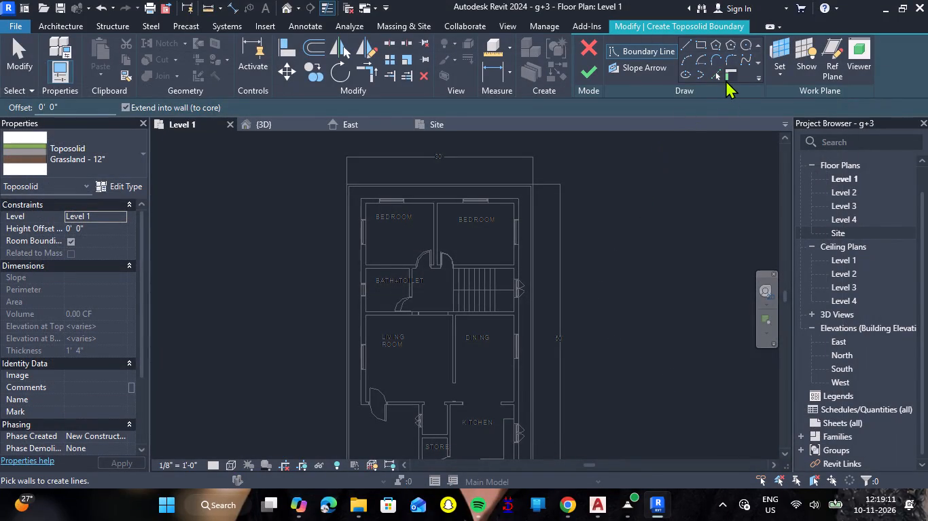
Pick the four plot boundary lines of the linked CAD plan as the toposolid's boundary and finish the sketch.
click(713, 78)
click(342, 226)
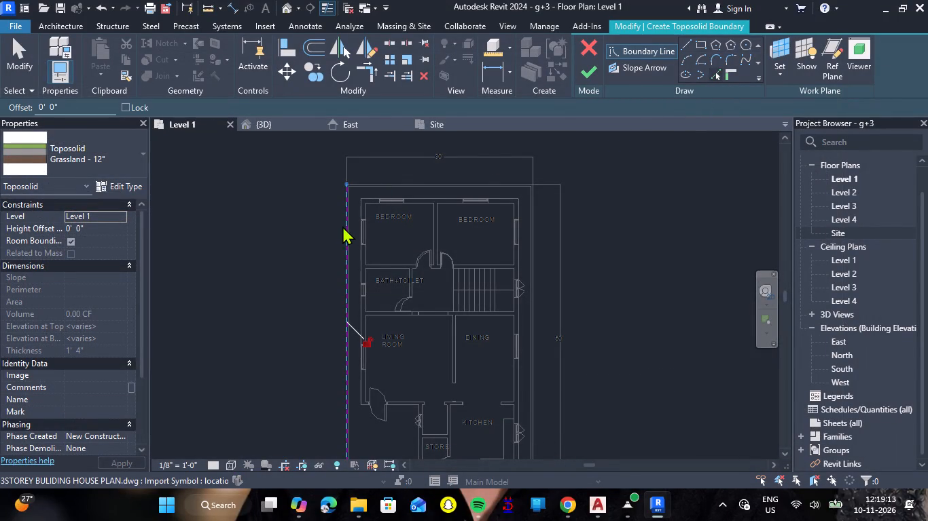
click(378, 180)
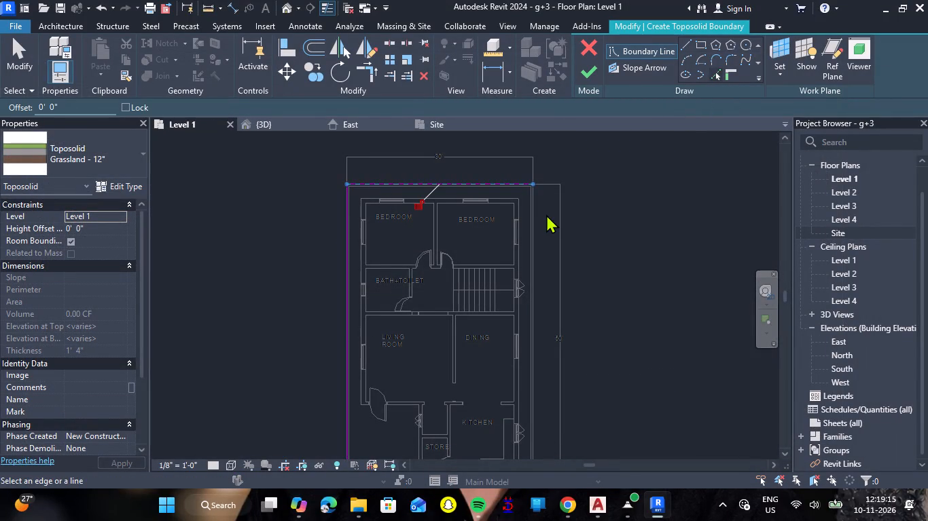
click(535, 218)
scroll(554, 213, down, 6)
scroll(497, 343, up, 8)
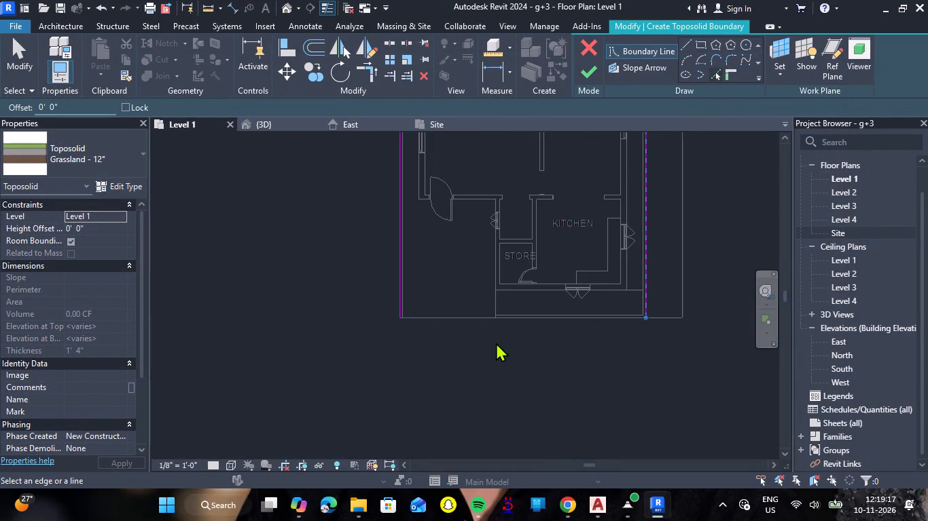
click(486, 323)
click(588, 78)
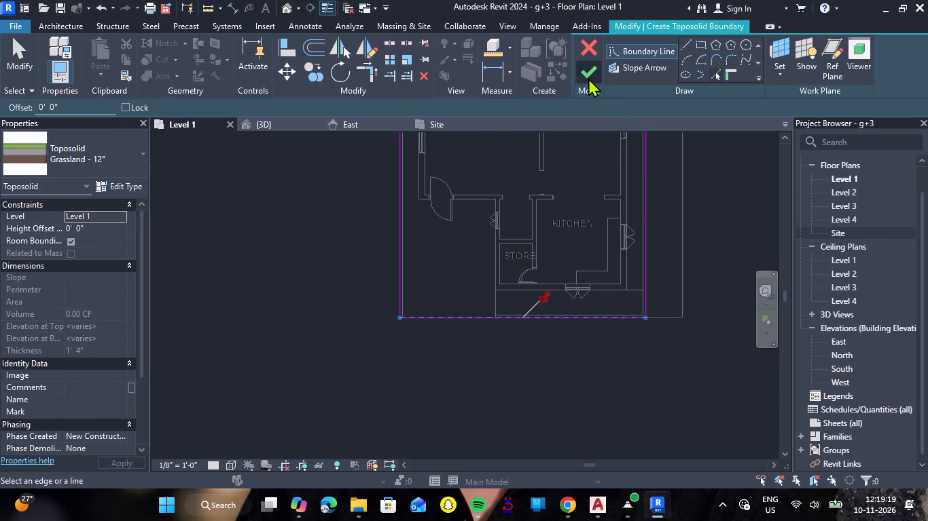
Examine the grassland toposolid around and beneath the house from several angles in the 3D view.
click(258, 129)
click(669, 328)
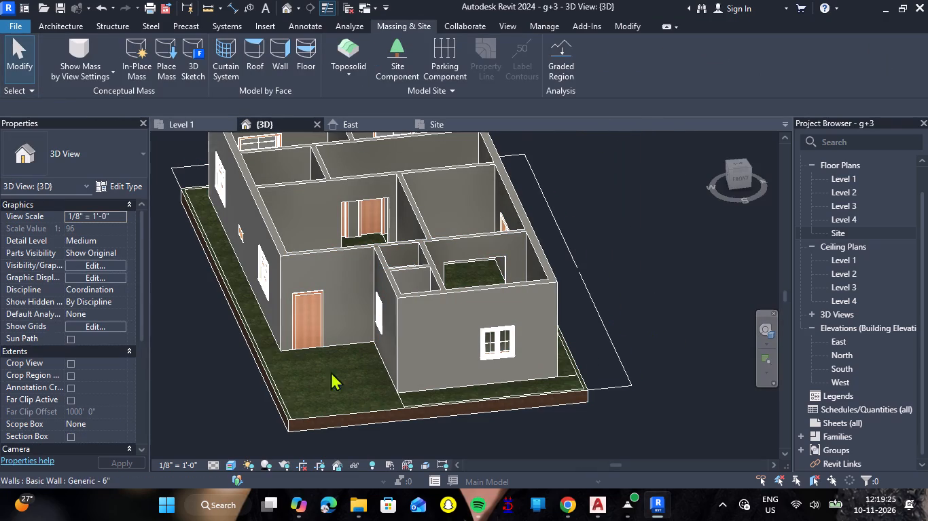
shift+right_drag(217, 368, 284, 383)
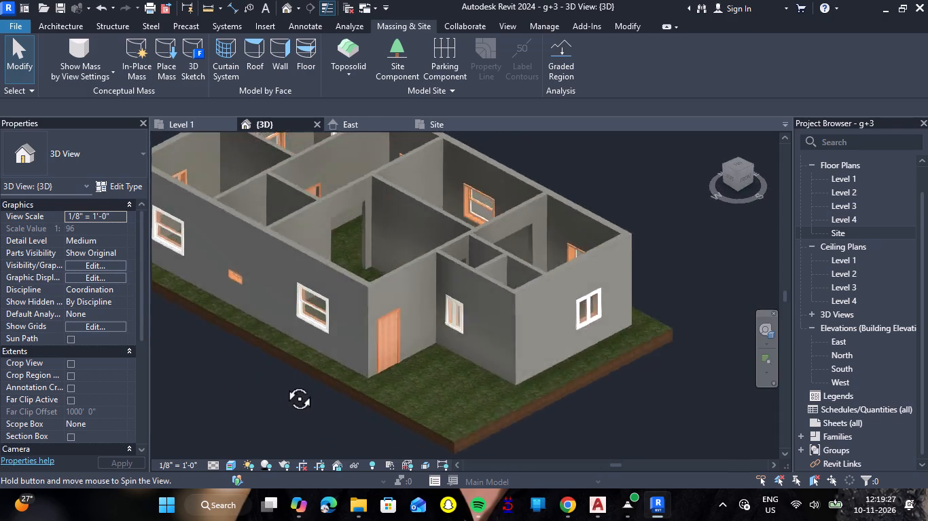
shift+right_drag(284, 383, 327, 412)
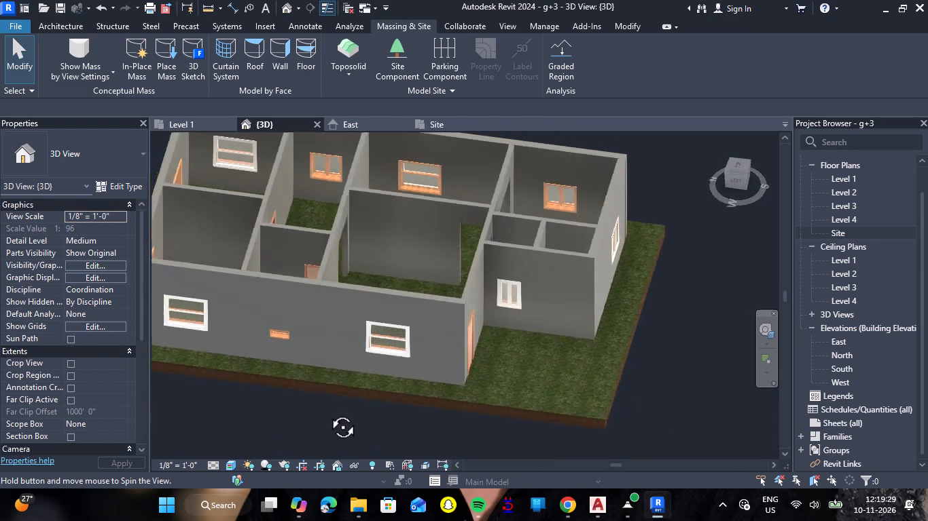
shift+right_drag(327, 412, 198, 410)
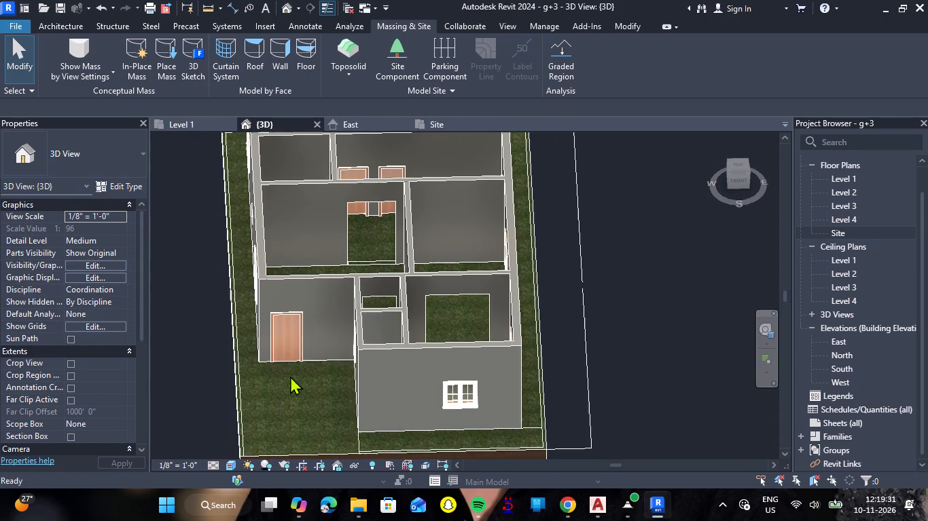
scroll(325, 337, down, 3)
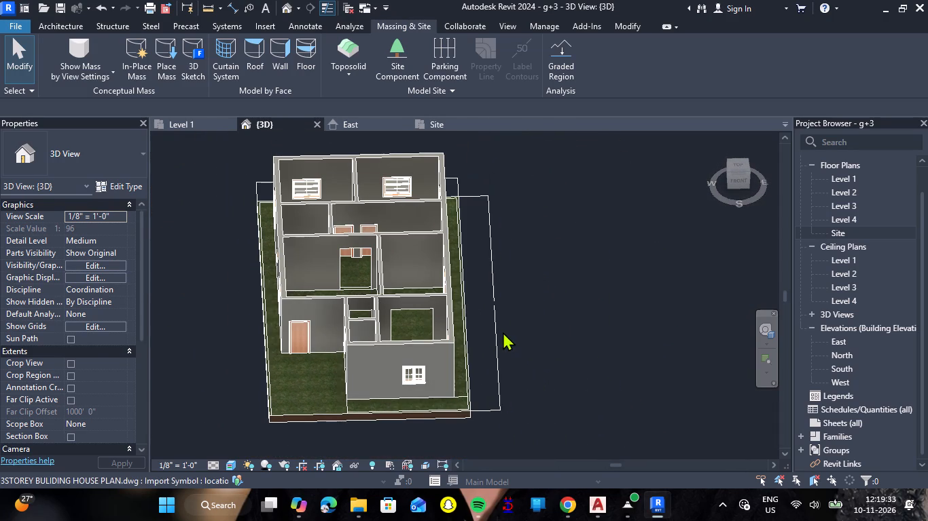
right_drag(509, 332, 491, 355)
right_drag(586, 324, 566, 352)
middle_drag(586, 325, 566, 352)
shift+middle_drag(546, 353, 559, 256)
shift+right_drag(546, 353, 559, 256)
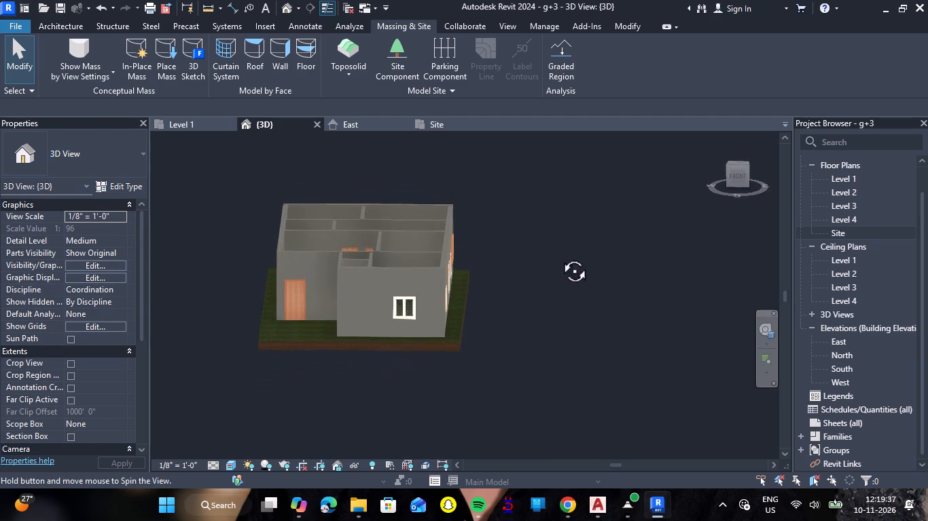
shift+middle_drag(559, 256, 635, 279)
shift+right_drag(559, 256, 635, 279)
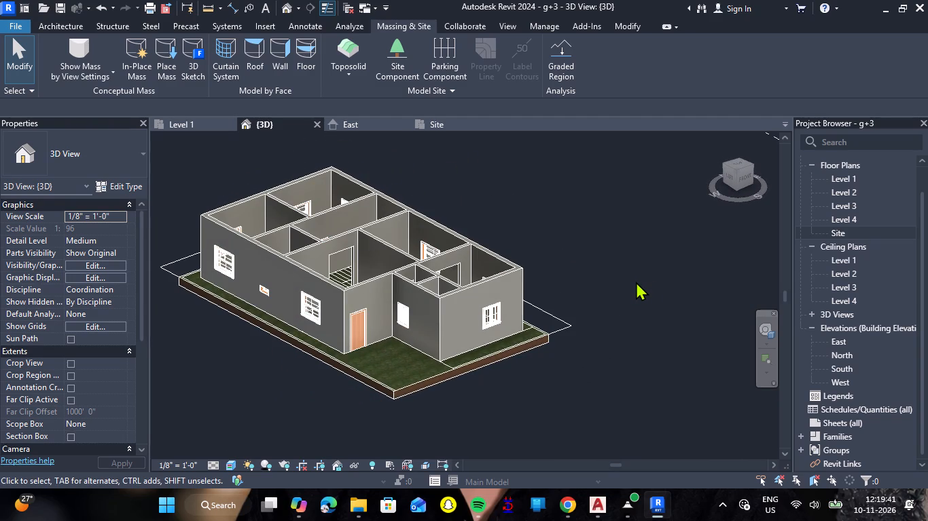
Start a floor boundary sketch on the Level 1 plan with the Generic - 12" floor type.
click(174, 123)
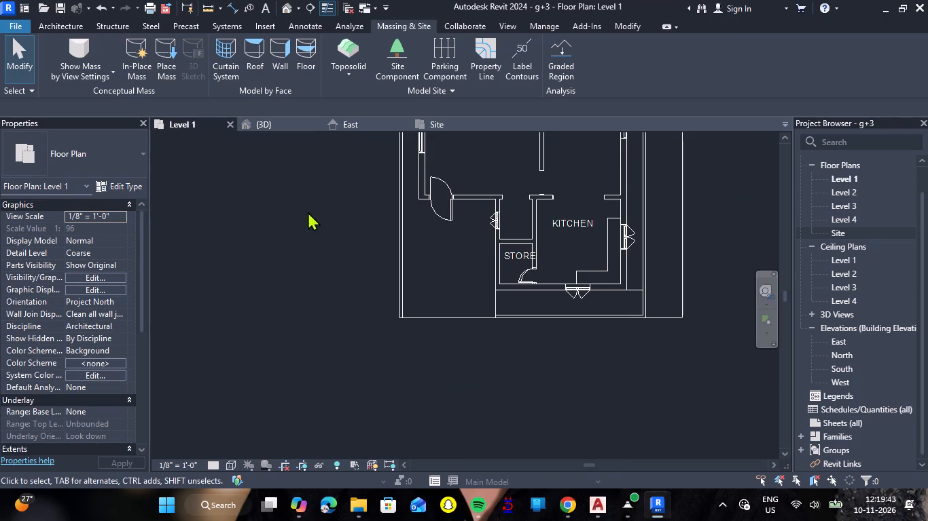
scroll(398, 284, down, 7)
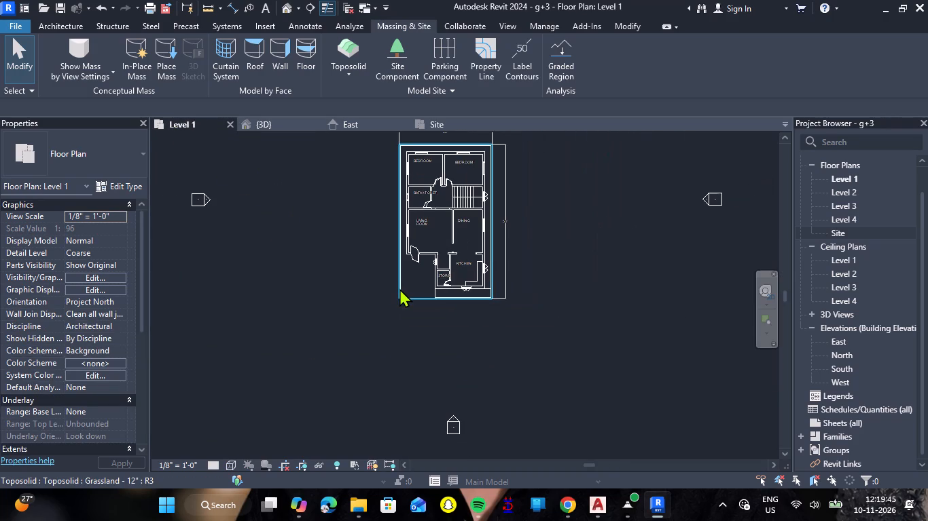
scroll(394, 139, up, 6)
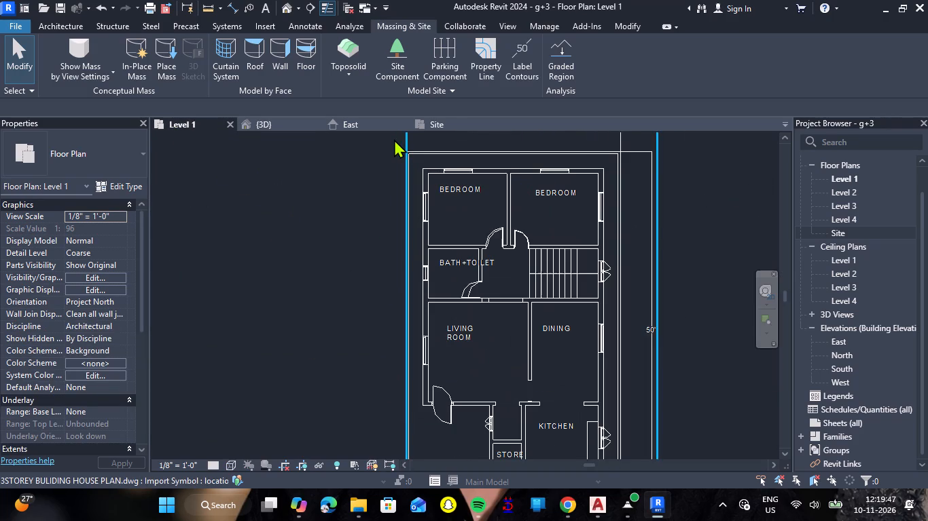
scroll(399, 139, up, 2)
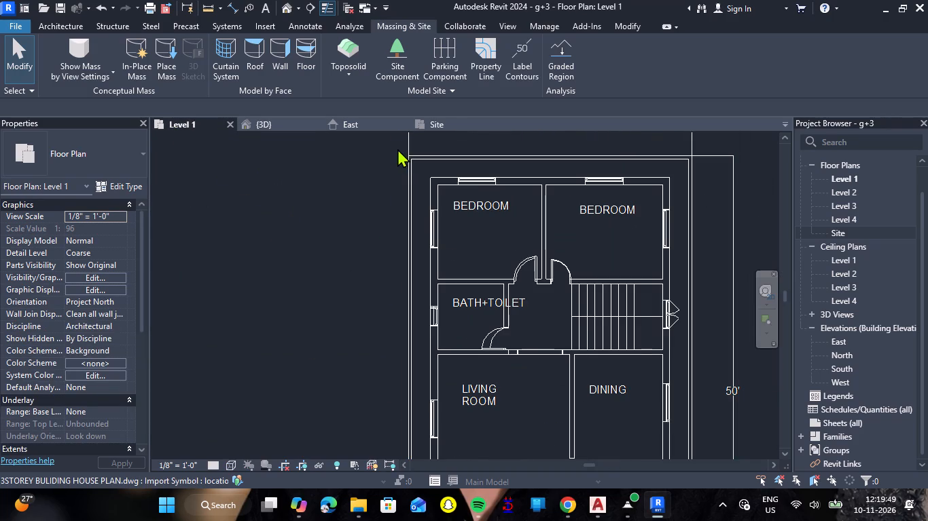
scroll(370, 162, down, 1)
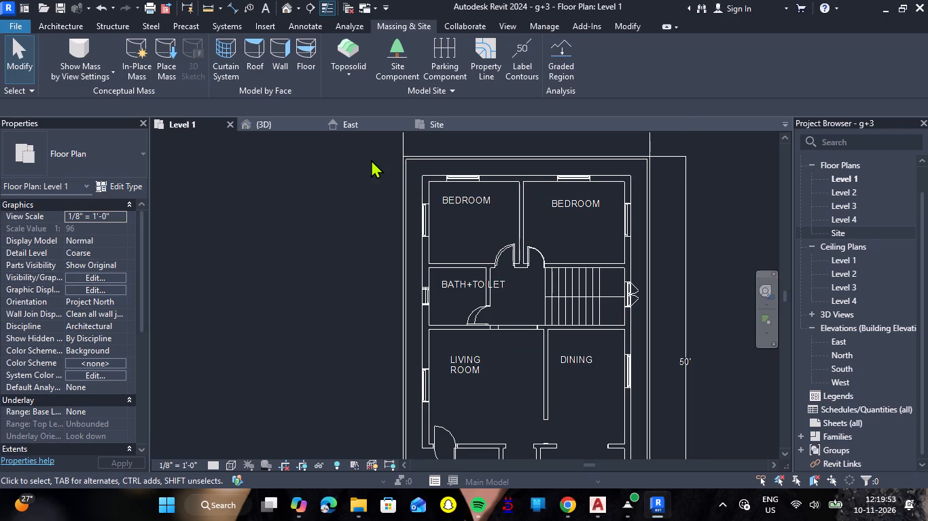
click(331, 161)
click(73, 27)
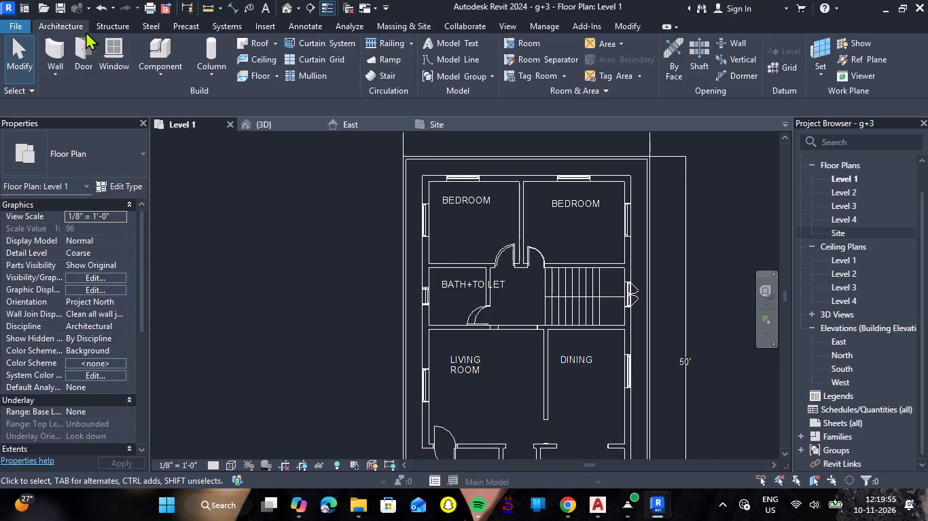
click(264, 72)
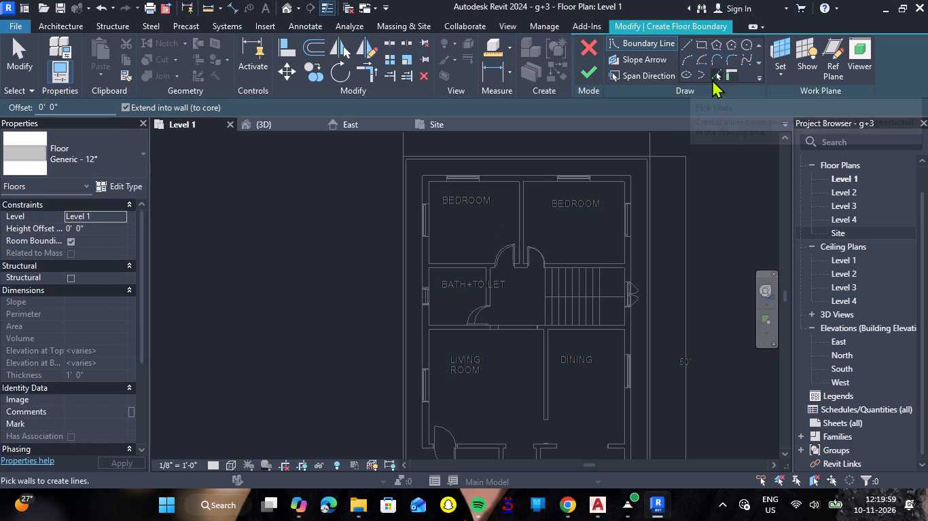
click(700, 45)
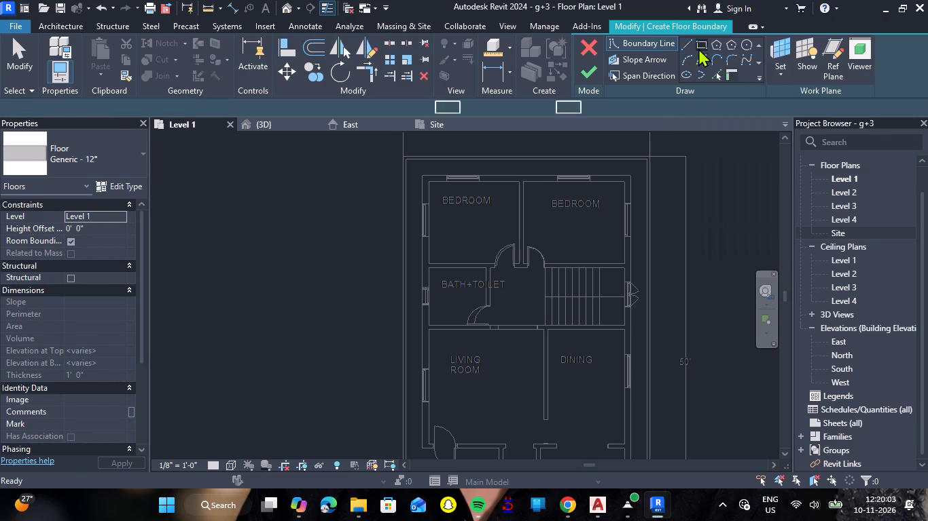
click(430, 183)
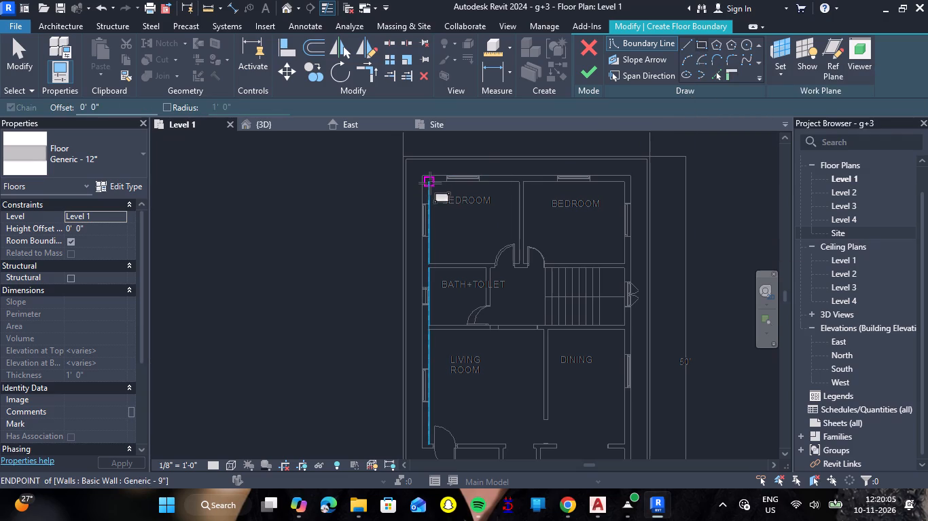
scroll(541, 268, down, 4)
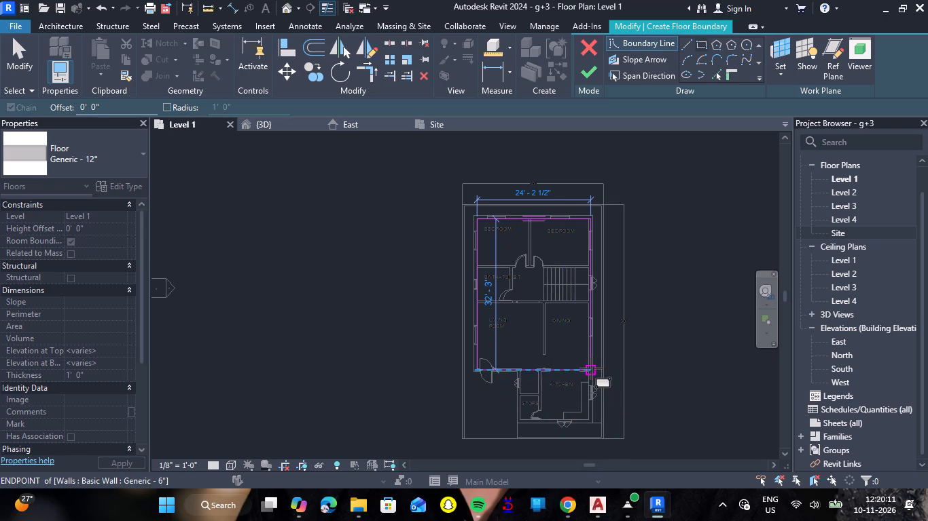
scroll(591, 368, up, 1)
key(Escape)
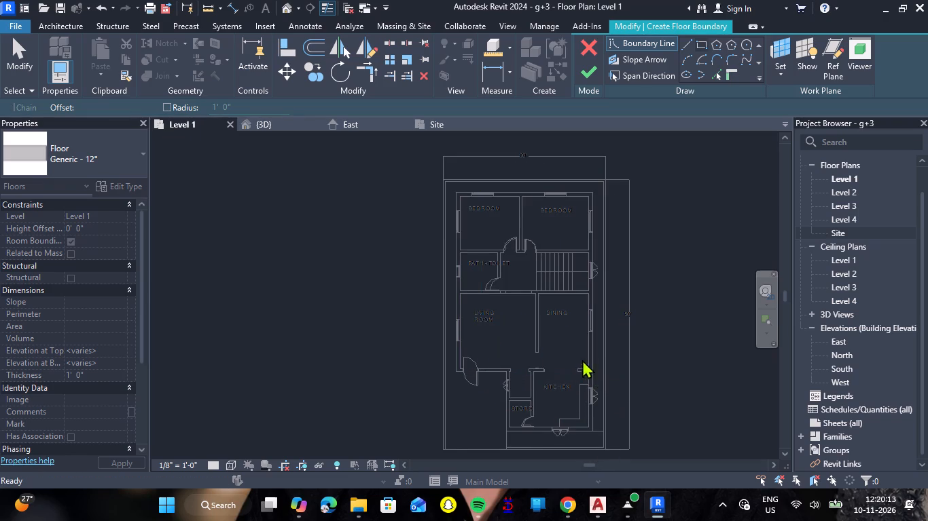
Pick the outer faces of the house's exterior walls as floor boundary lines, including the recess beside the kitchen and store.
click(712, 75)
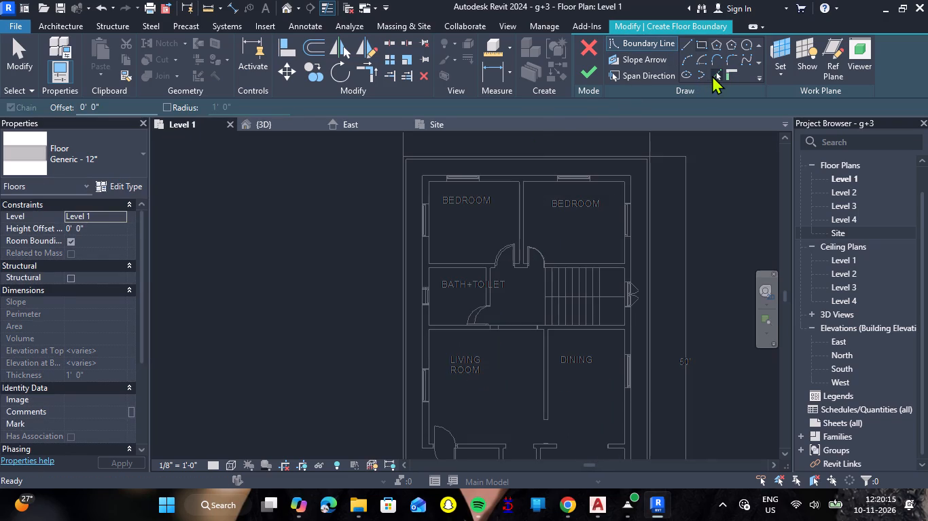
click(423, 190)
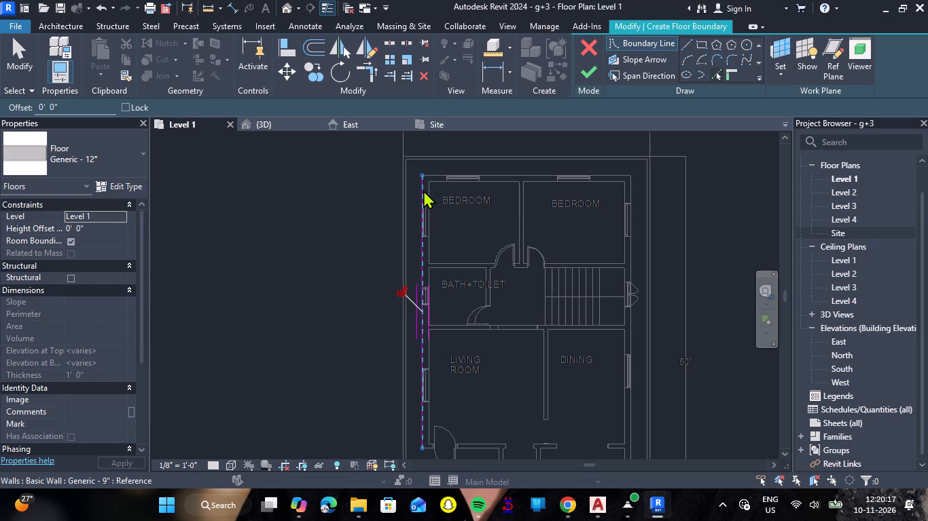
click(438, 173)
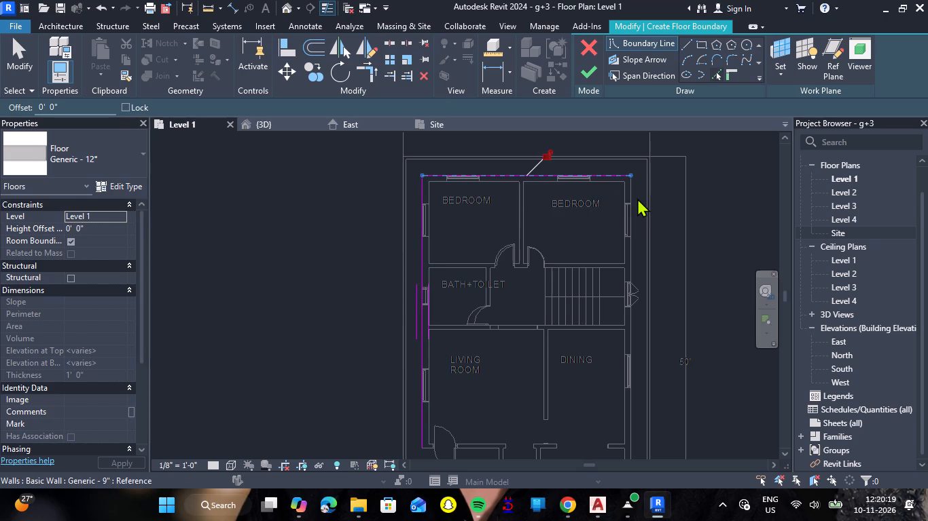
click(633, 195)
scroll(637, 206, down, 6)
scroll(626, 355, up, 8)
click(625, 345)
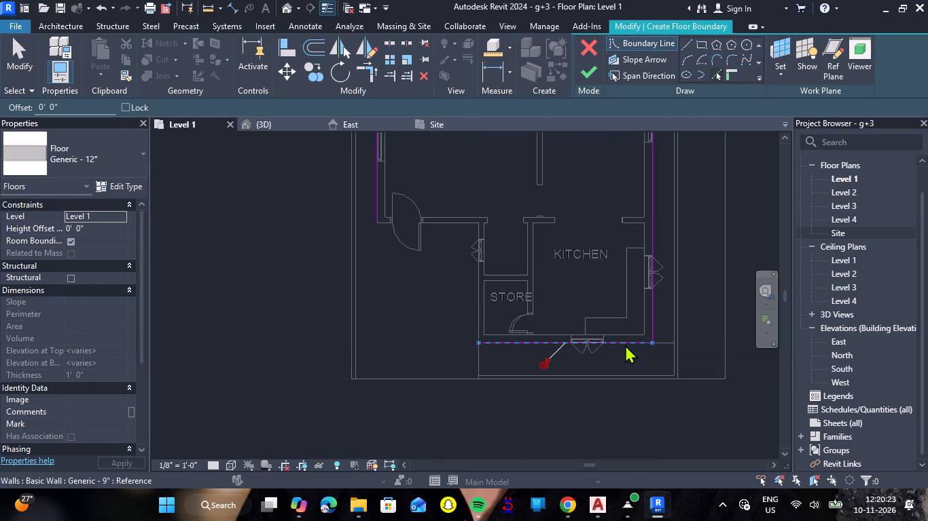
click(476, 327)
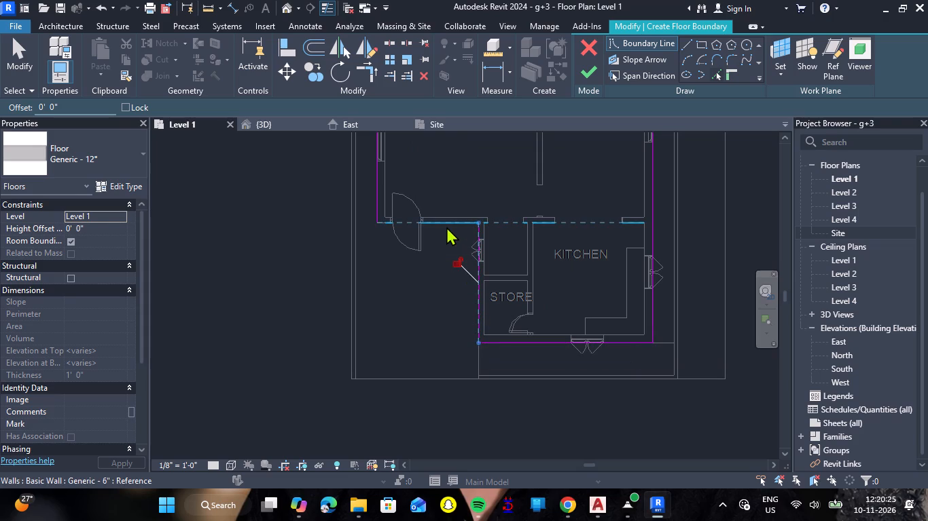
click(447, 226)
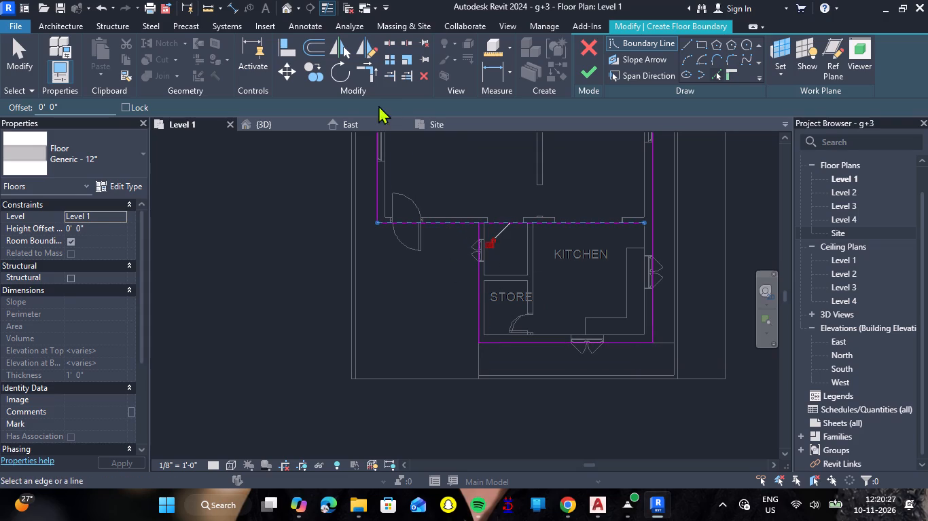
Trim the entrance wall's boundary line to the store wall's line at their corner and finish the floor.
click(370, 76)
click(463, 224)
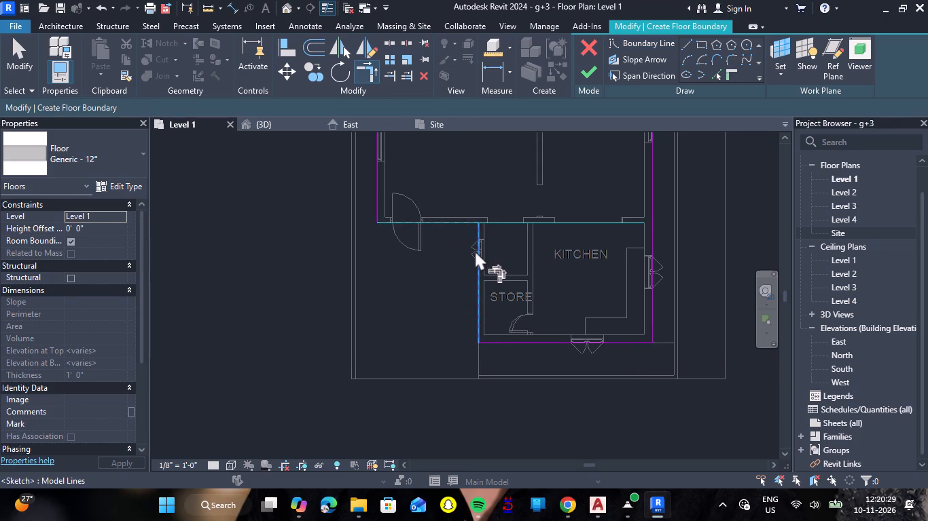
click(475, 250)
scroll(566, 254, down, 8)
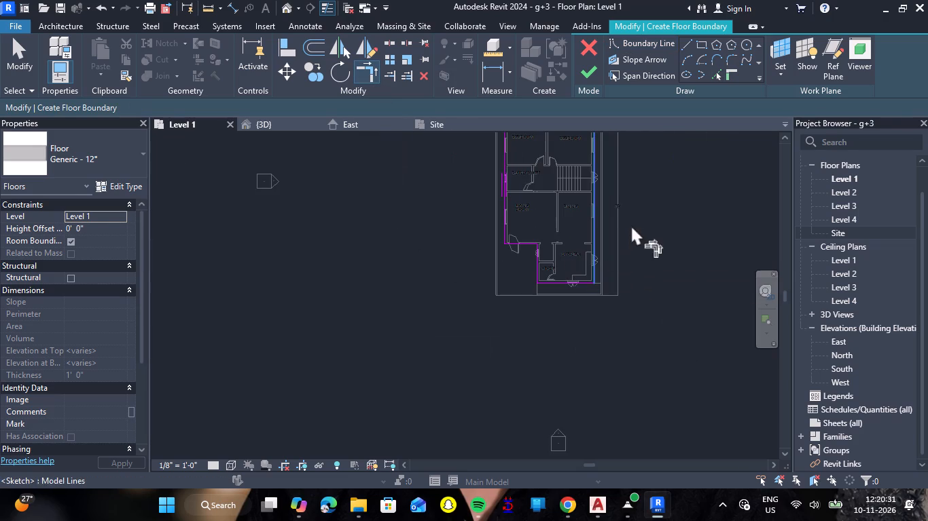
click(589, 75)
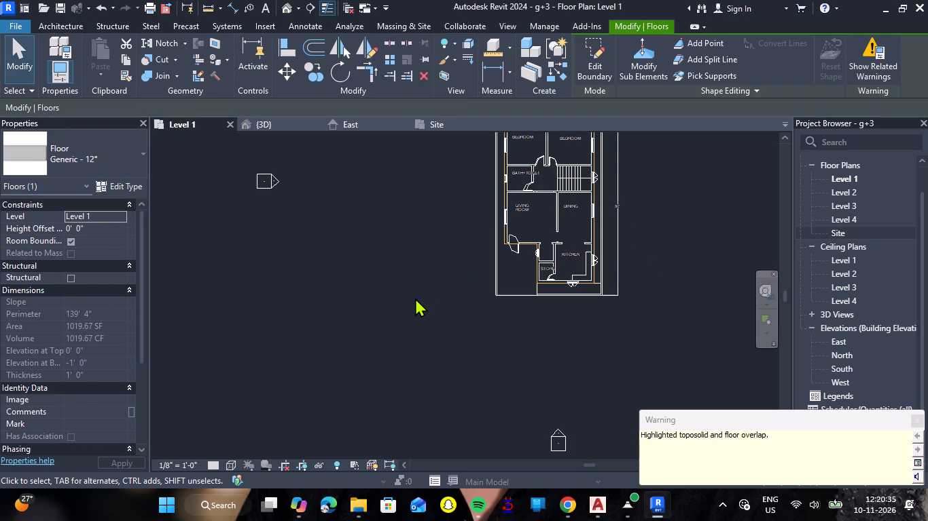
click(916, 421)
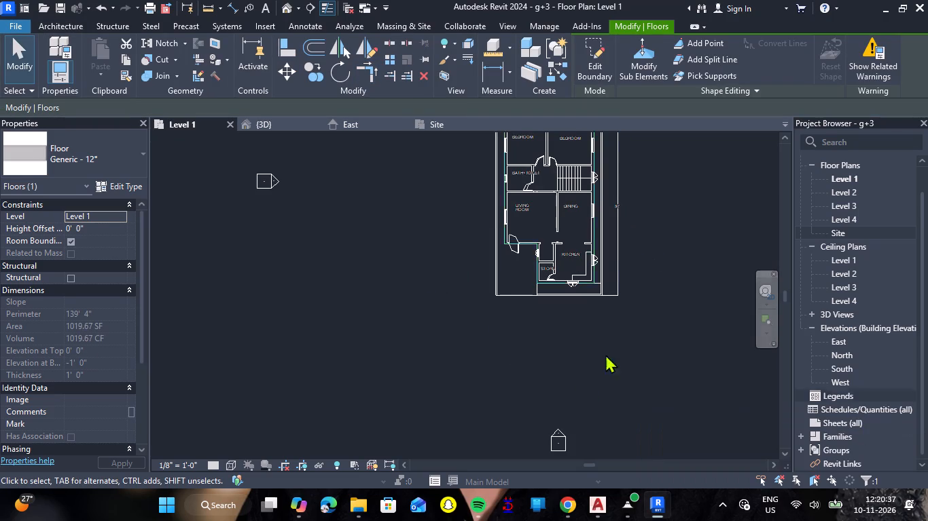
Set the ground floor slab's height offset from Level 1 to 6 inches, working in the 3D view.
click(274, 117)
click(274, 123)
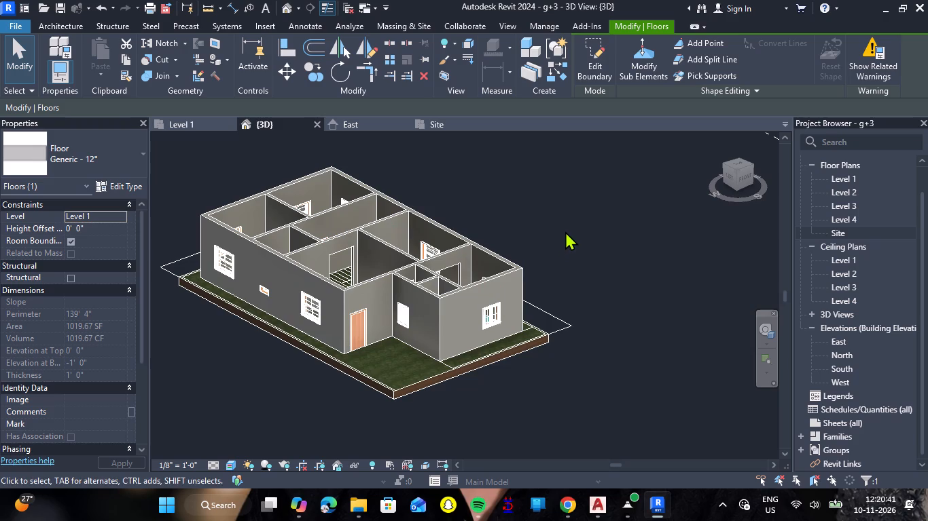
shift+middle_drag(565, 231, 500, 324)
shift+right_drag(565, 231, 500, 324)
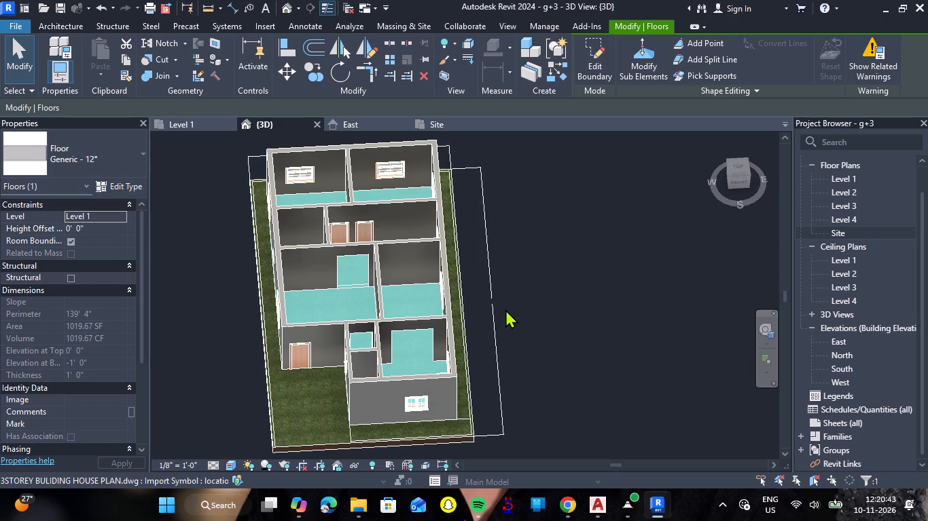
double_click(115, 226)
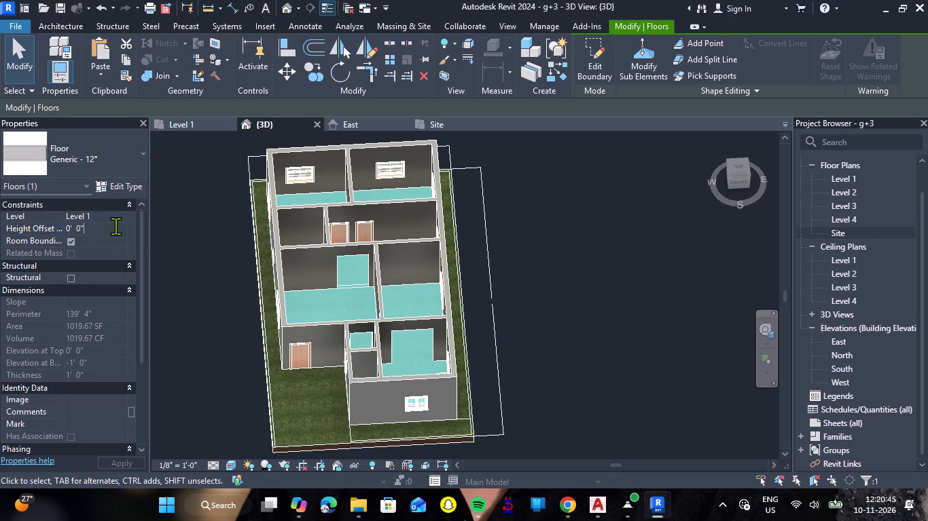
key(BackSpace)
key(BackSpace)
key(BackSpace)
key(BackSpace)
key(BackSpace)
key(BackSpace)
key(BackSpace)
key(BackSpace)
key(BackSpace)
key(BackSpace)
key(BackSpace)
key(BackSpace)
key(BackSpace)
key(BackSpace)
text(6")
key(Return)
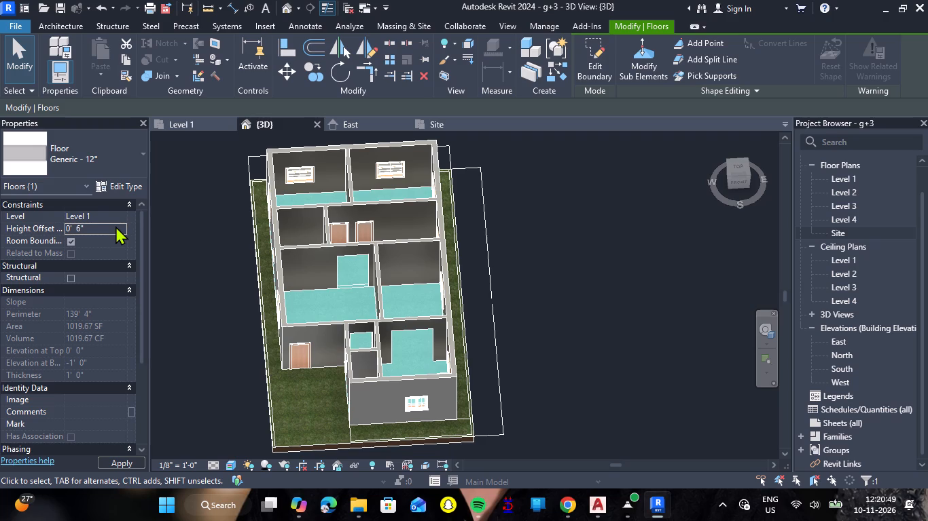
click(221, 354)
Raise the base of the long west exterior wall to the top edge of the floor slab in the 3D view.
shift+middle_drag(198, 342, 240, 308)
shift+right_drag(196, 343, 240, 308)
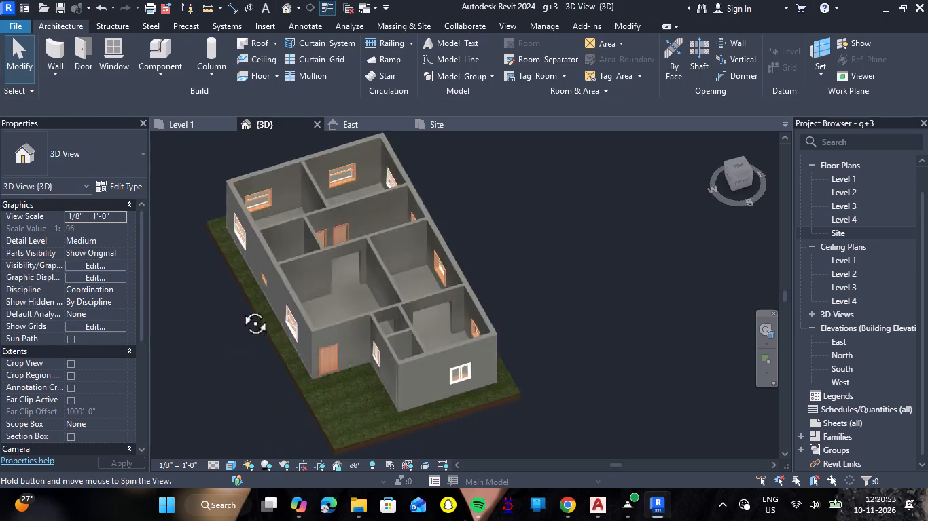
shift+right_drag(240, 308, 338, 248)
shift+middle_drag(240, 308, 338, 248)
shift+middle_drag(340, 358, 347, 355)
shift+right_drag(339, 358, 347, 355)
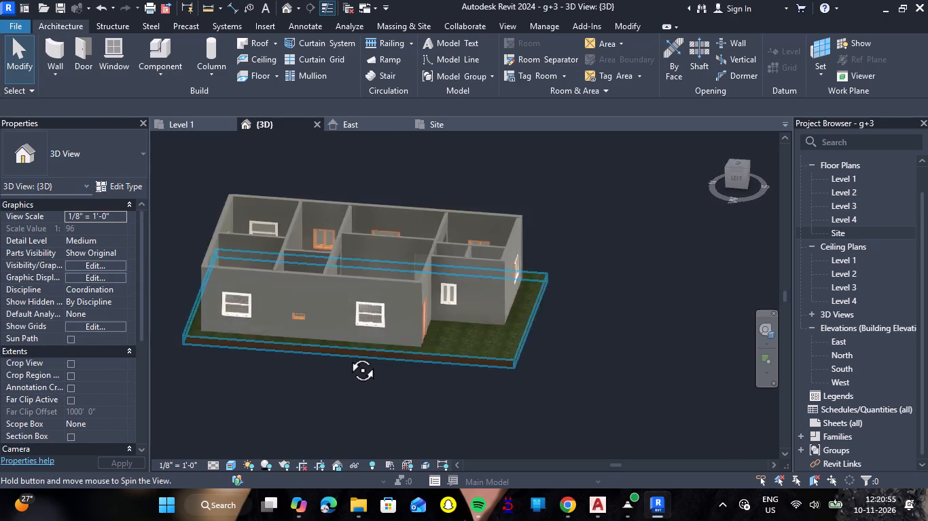
shift+middle_drag(347, 355, 361, 350)
shift+right_drag(347, 355, 362, 350)
scroll(318, 327, up, 6)
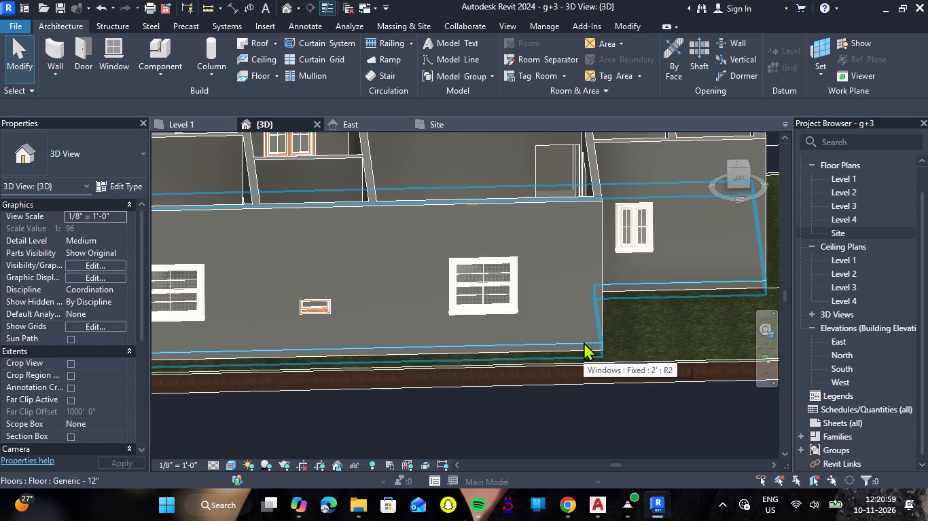
click(599, 326)
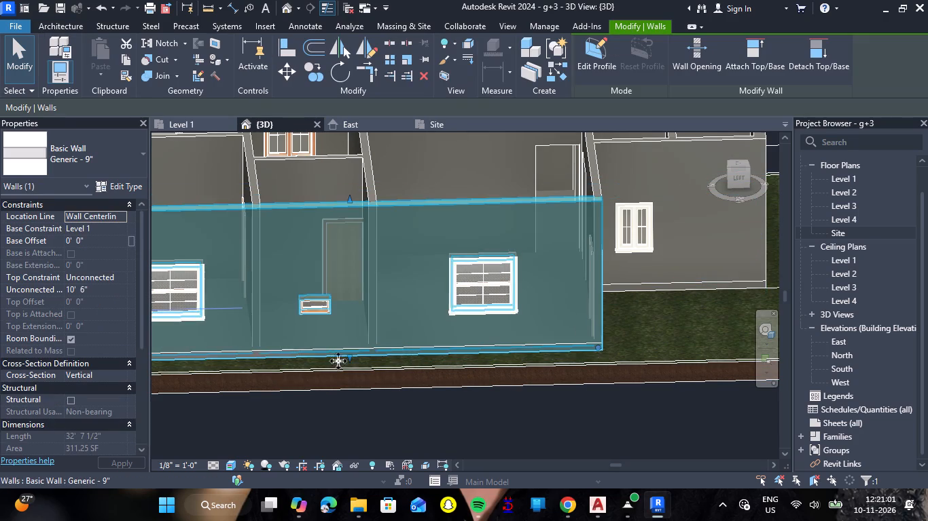
drag(349, 356, 355, 346)
click(372, 404)
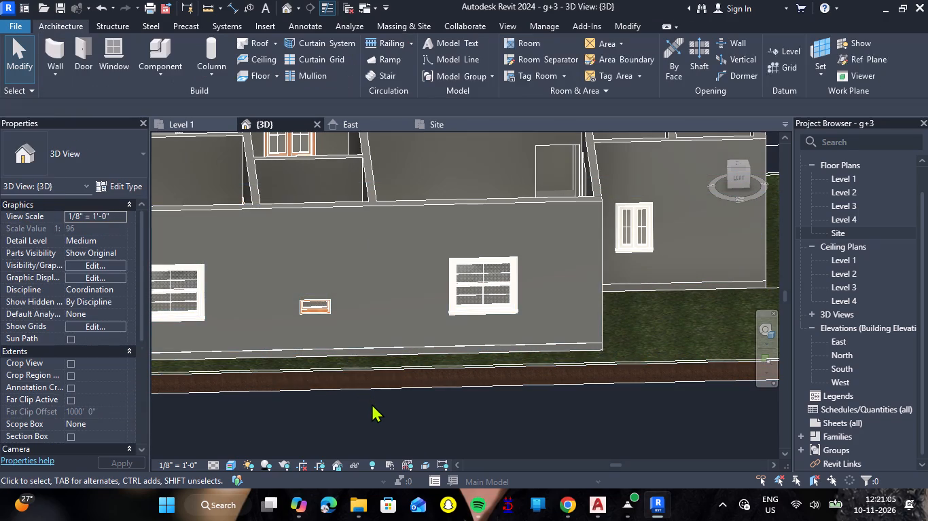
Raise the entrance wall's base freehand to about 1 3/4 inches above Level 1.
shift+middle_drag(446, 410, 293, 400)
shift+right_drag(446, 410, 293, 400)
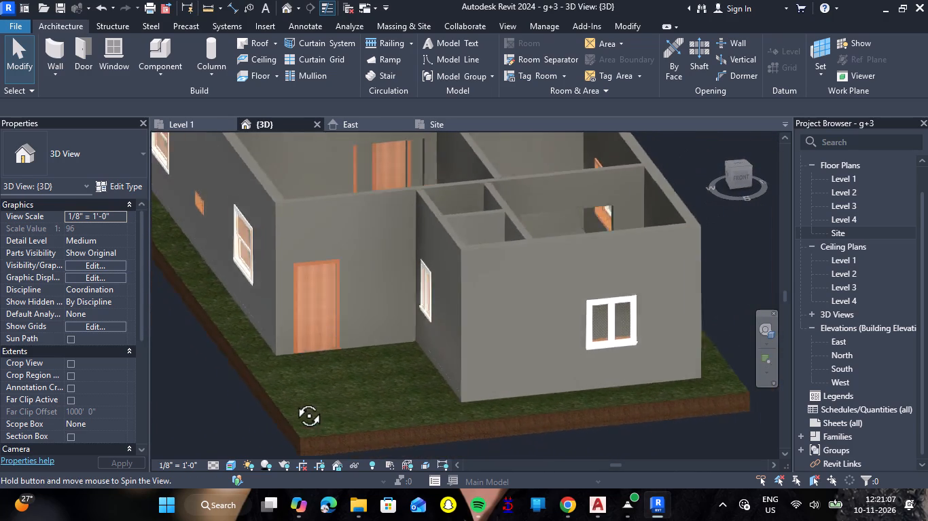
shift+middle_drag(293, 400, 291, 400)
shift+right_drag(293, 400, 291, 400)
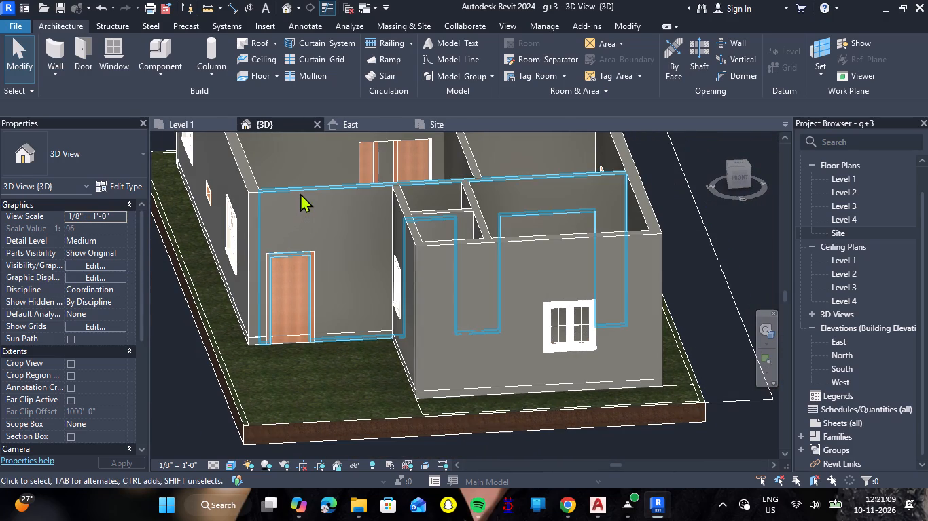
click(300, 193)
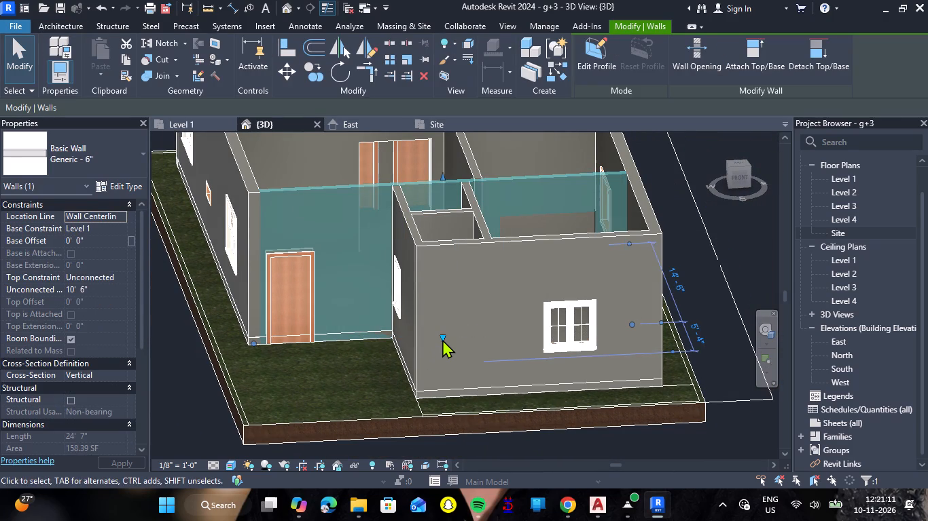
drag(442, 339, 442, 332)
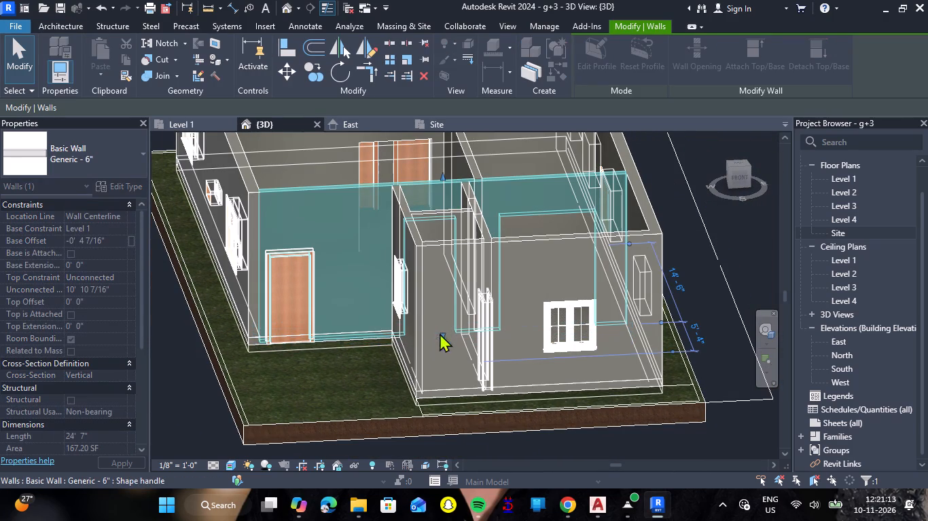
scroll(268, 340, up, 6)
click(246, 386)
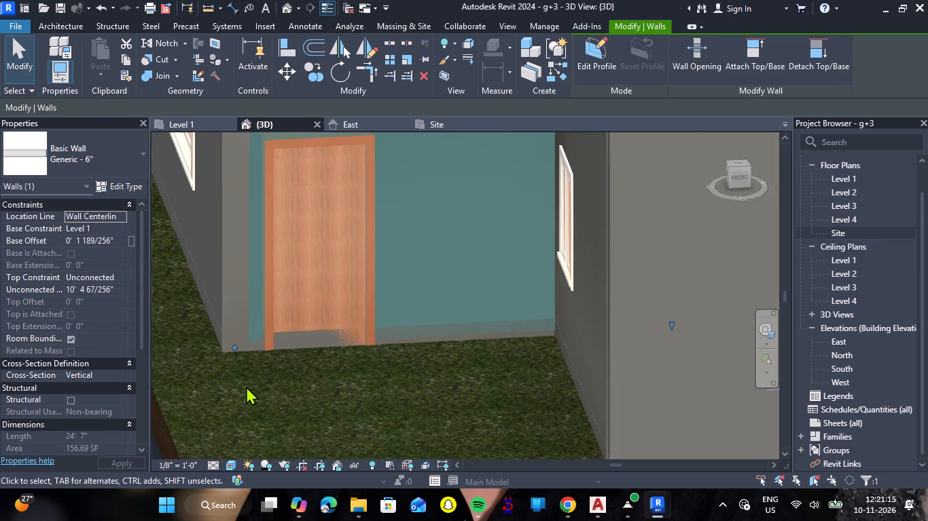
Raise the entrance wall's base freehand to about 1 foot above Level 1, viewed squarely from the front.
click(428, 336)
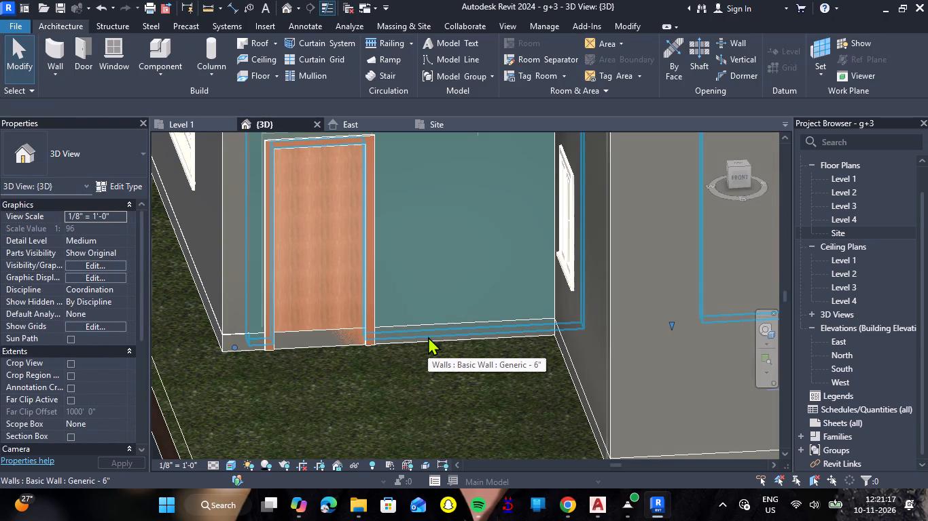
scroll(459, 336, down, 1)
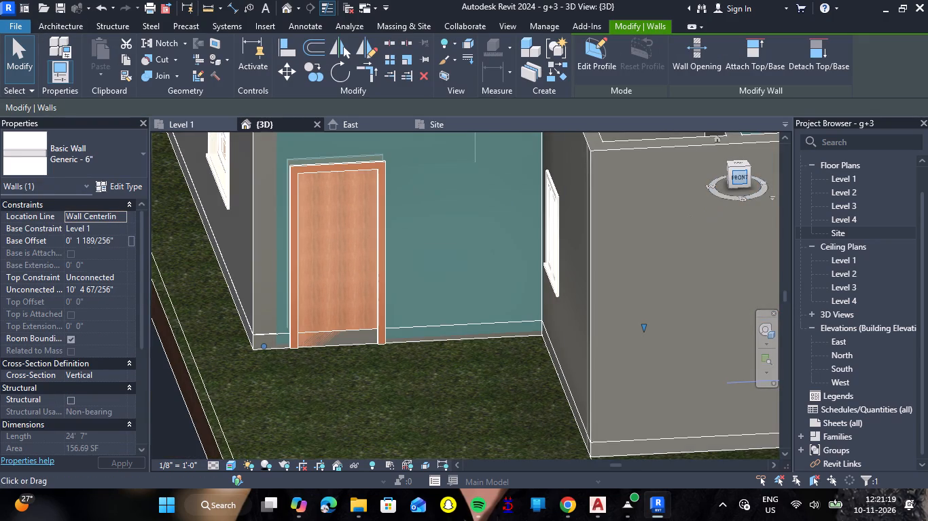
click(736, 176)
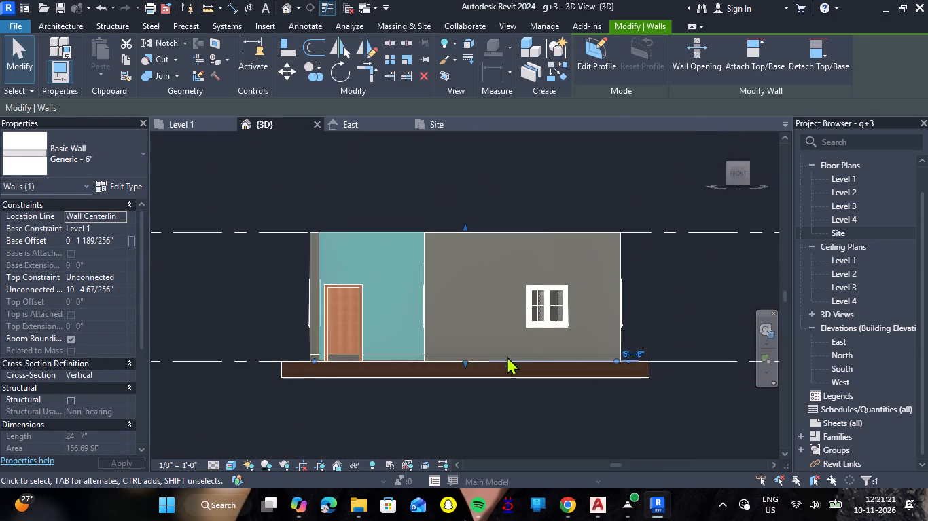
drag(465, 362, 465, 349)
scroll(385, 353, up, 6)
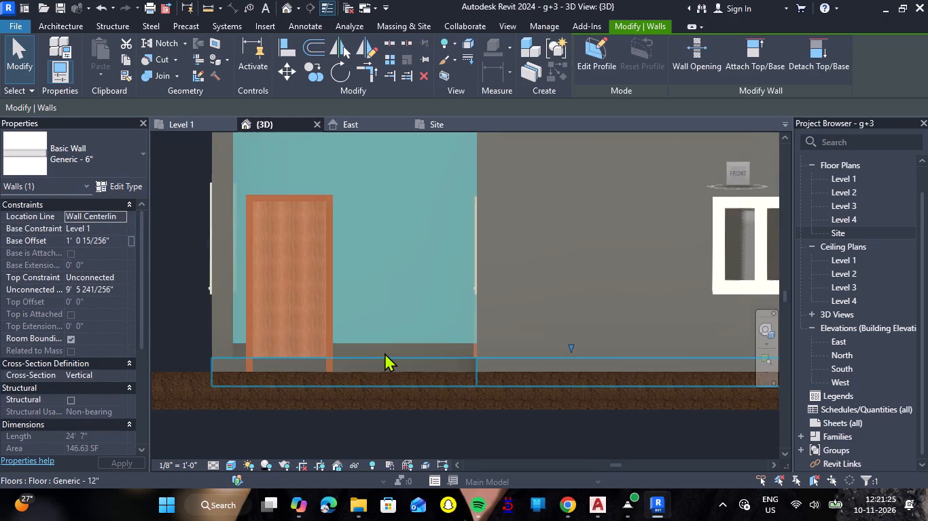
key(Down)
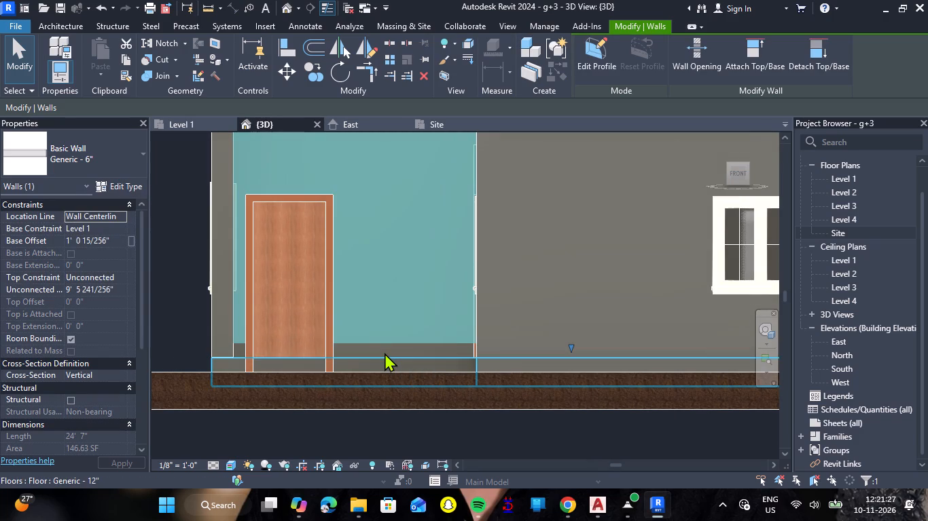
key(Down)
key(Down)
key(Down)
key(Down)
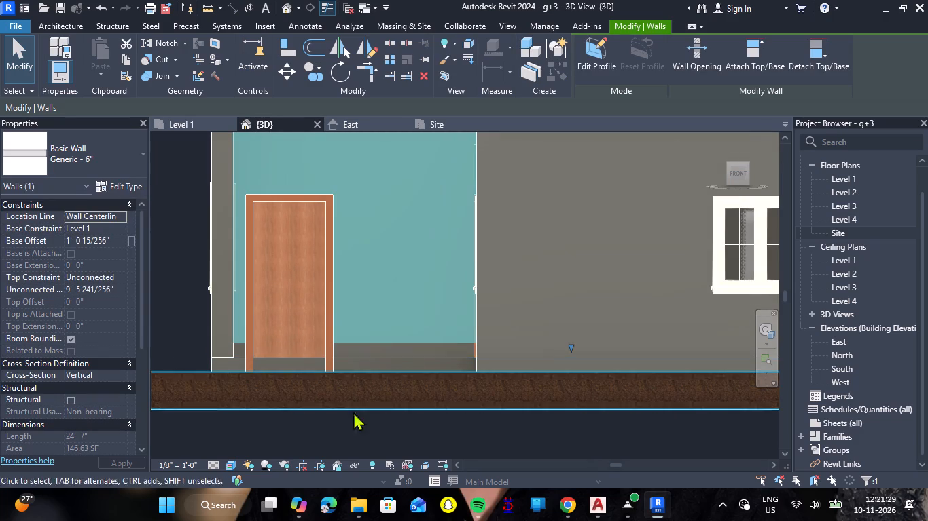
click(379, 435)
Bring the entrance wall's base to the top of the floor slab, at a base offset of about 6 3/8 inches.
click(375, 344)
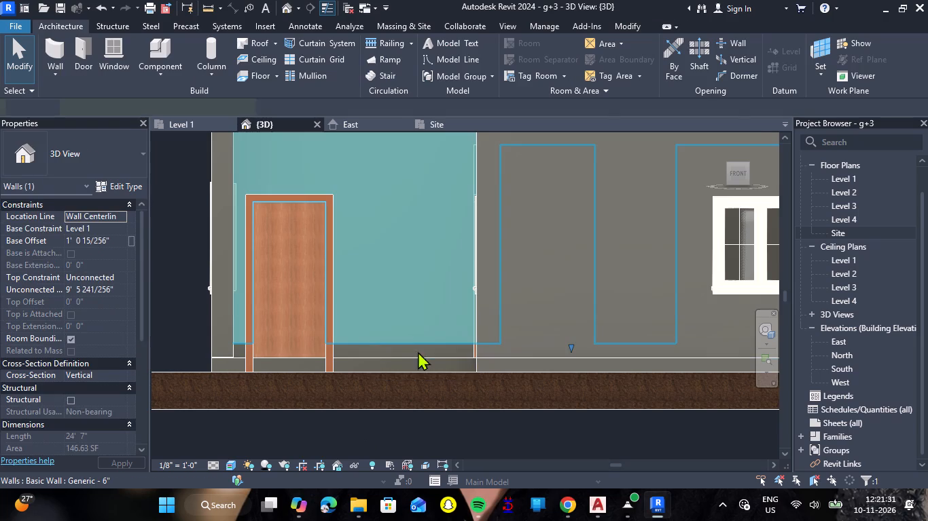
drag(571, 347, 571, 351)
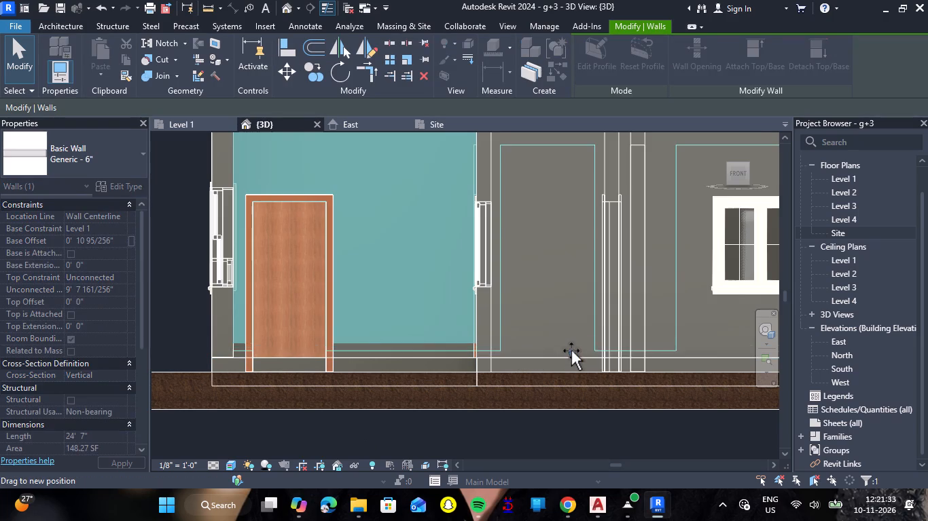
drag(571, 351, 569, 357)
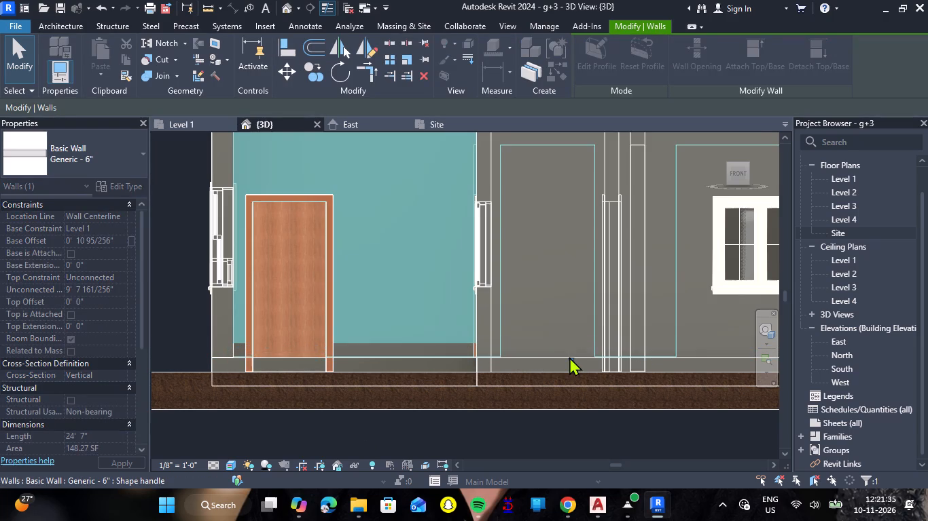
scroll(534, 363, down, 6)
click(588, 413)
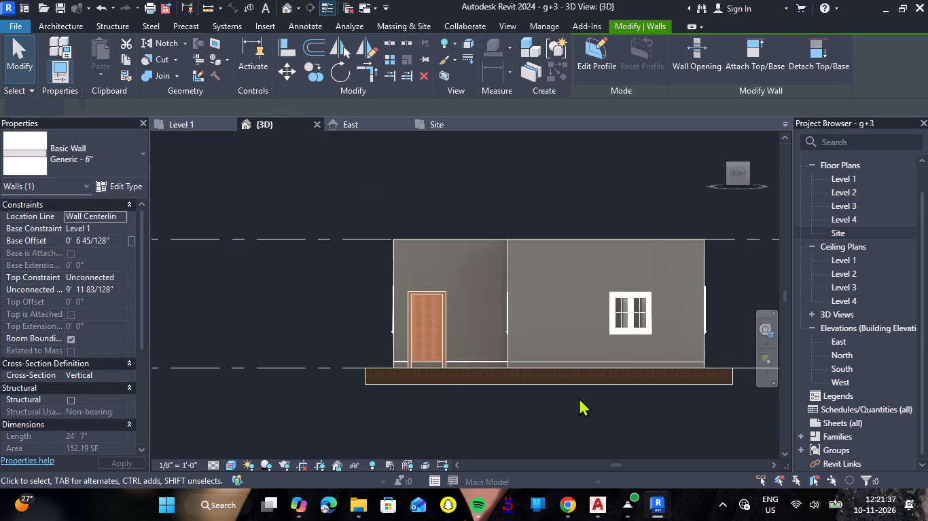
Raise the base of the kitchen's front exterior wall to the top of the floor slab.
click(568, 244)
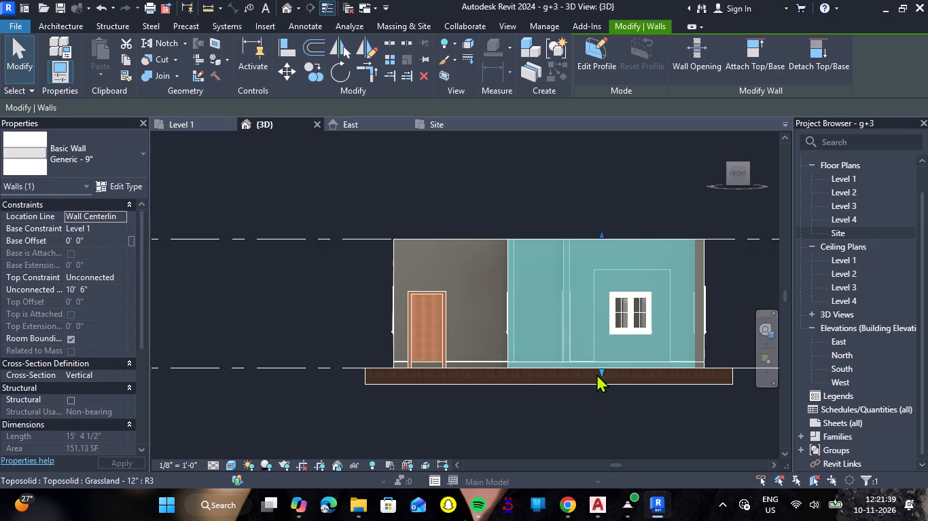
drag(602, 369, 602, 362)
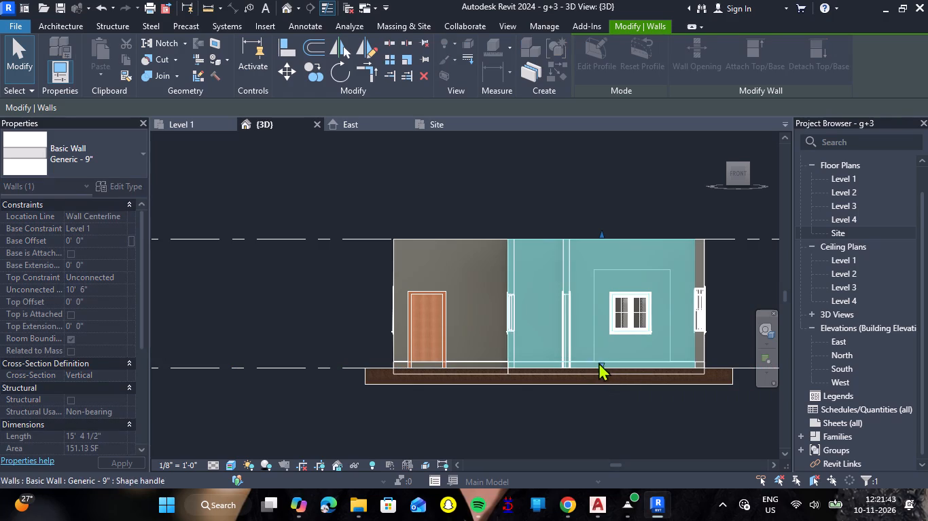
click(595, 403)
Set the base offset of the long east exterior wall to 6 inches.
shift+right_drag(620, 401, 470, 408)
click(505, 250)
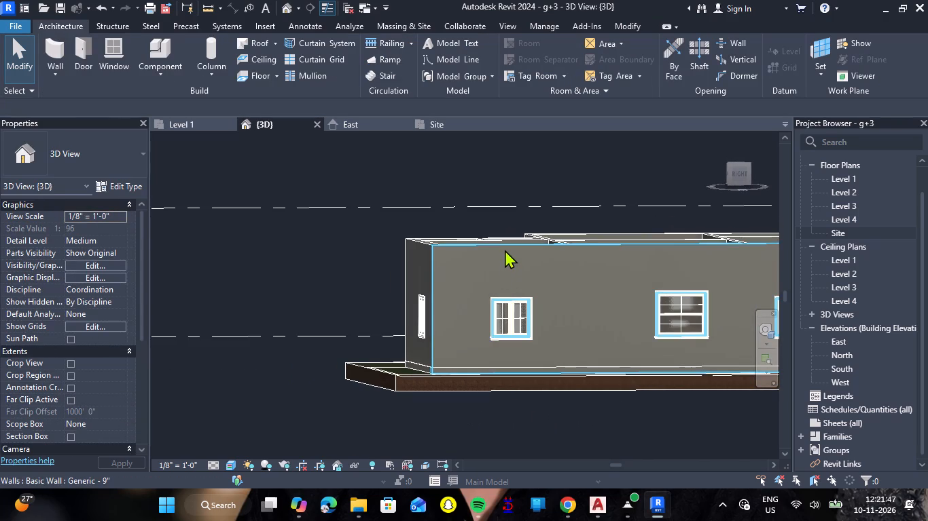
click(94, 239)
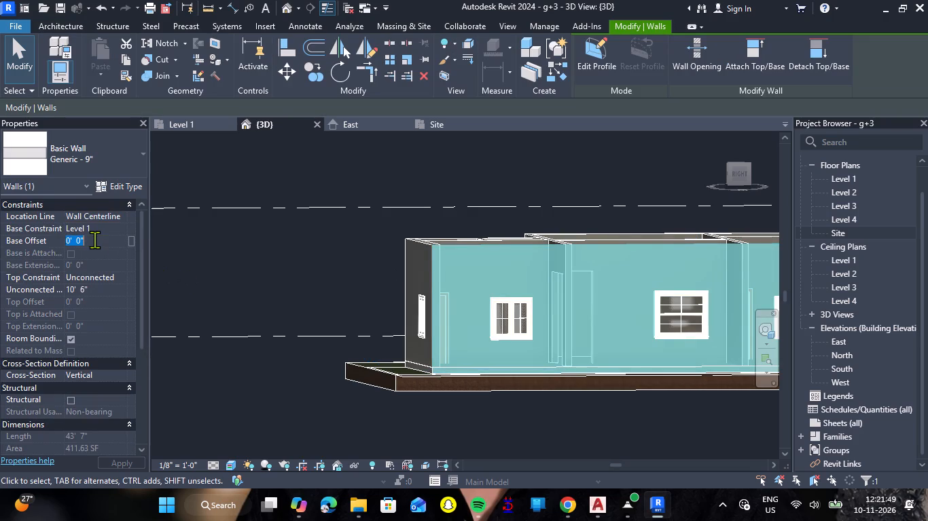
text(6")
key(Return)
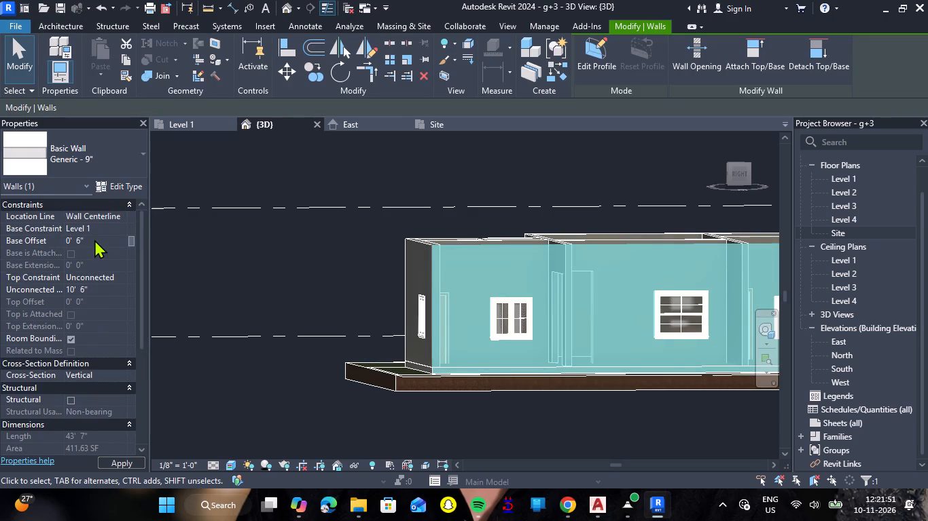
click(531, 408)
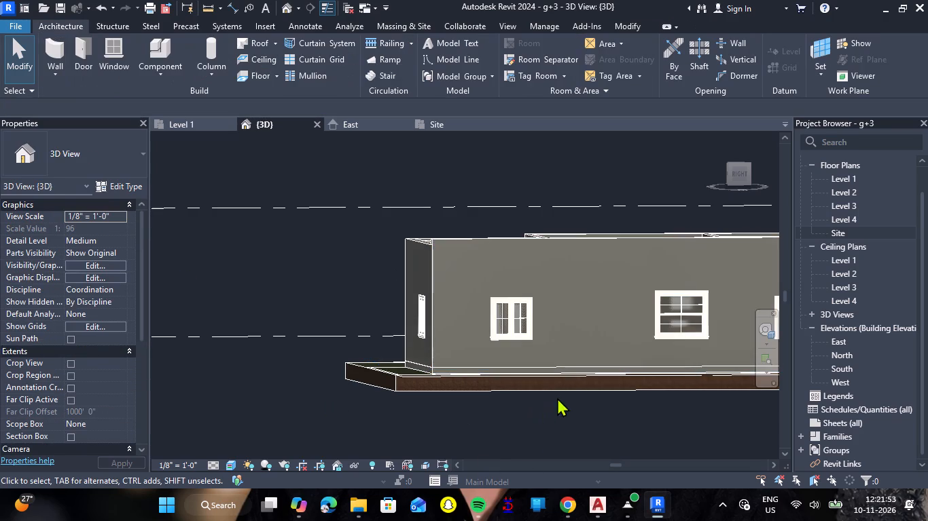
Set the base offset of the rear exterior wall behind the two bedrooms to 6 inches.
shift+right_drag(556, 398, 378, 407)
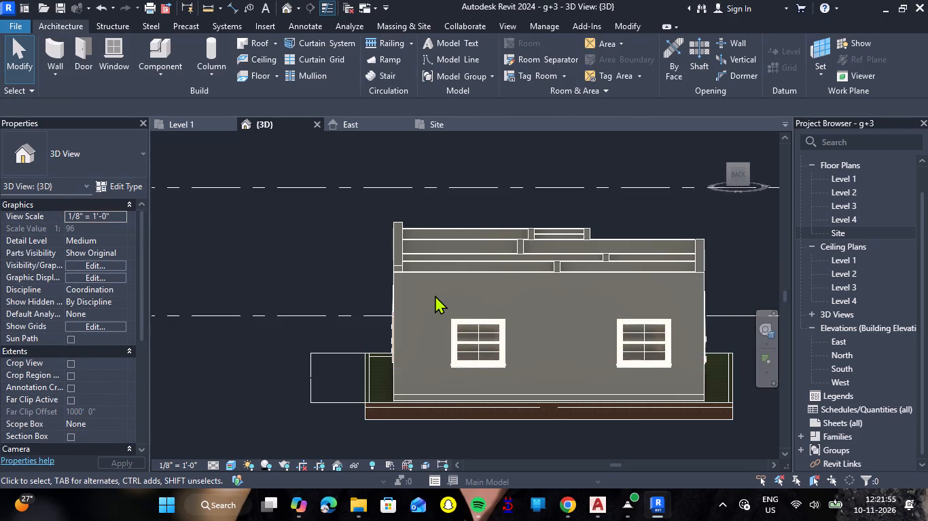
click(442, 276)
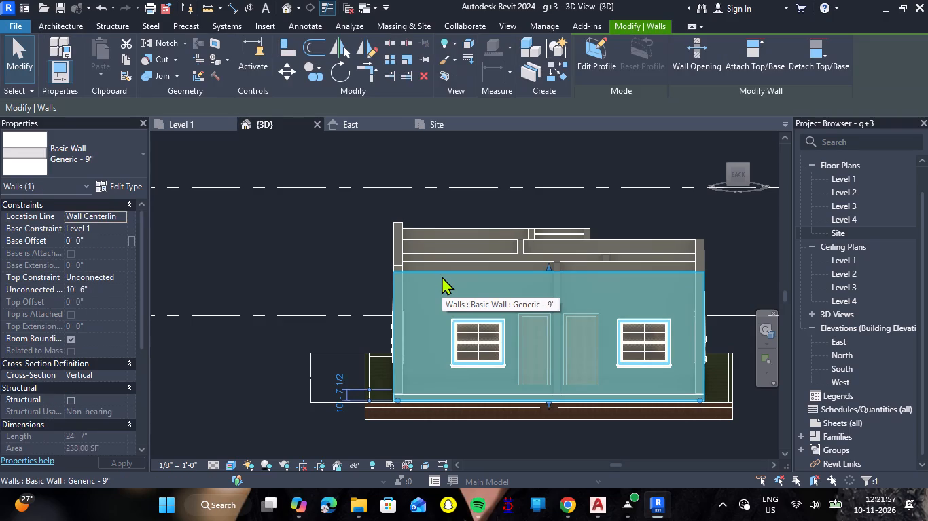
click(112, 240)
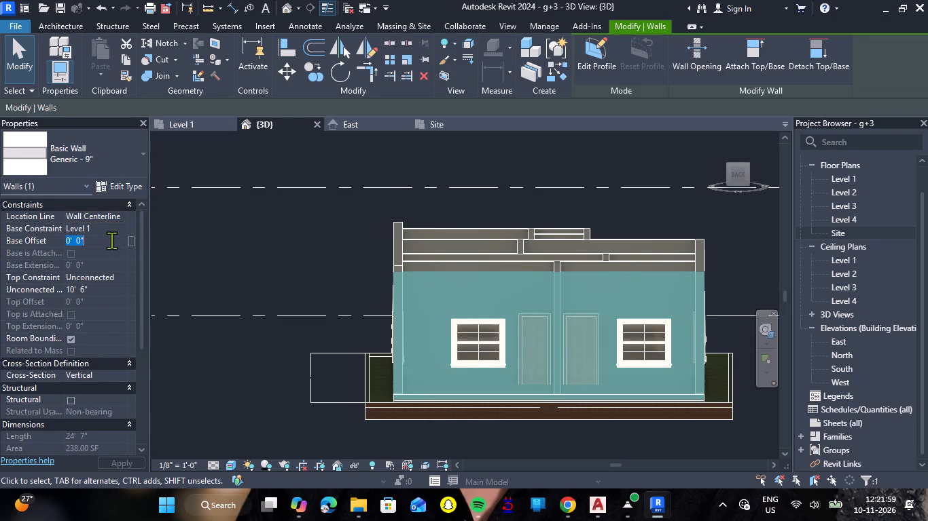
text(6")
key(Return)
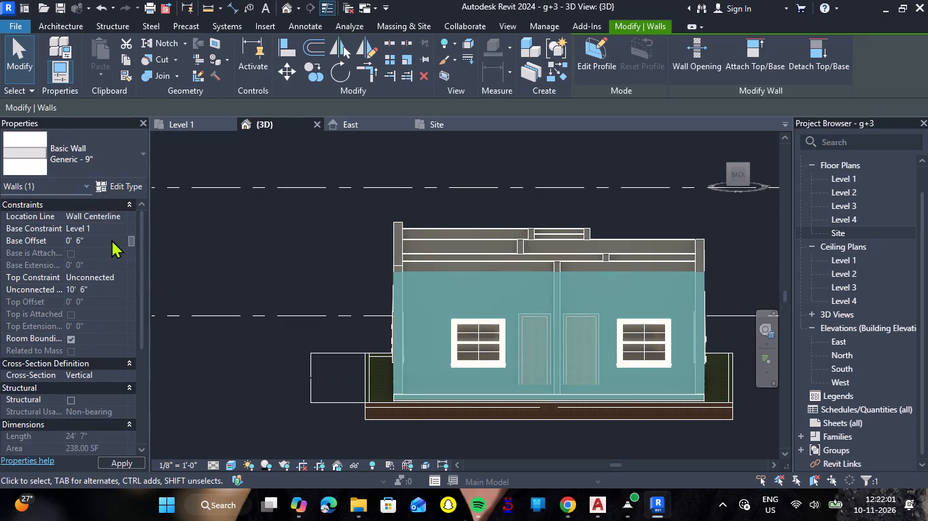
Set the base offset of the west exterior wall, with two windows and the small vent opening, to 6 inches.
click(427, 431)
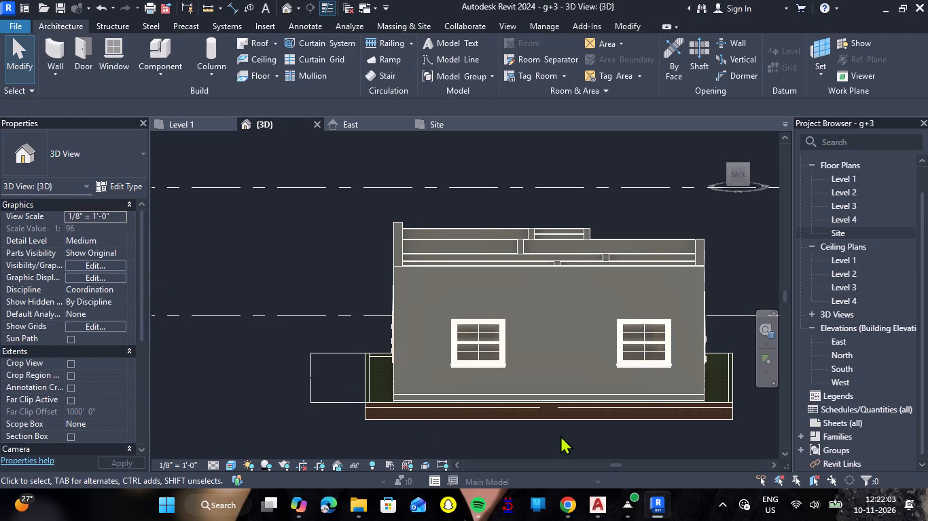
shift+right_drag(561, 436, 450, 429)
shift+scroll(561, 436, up, 1)
shift+middle_drag(556, 436, 532, 438)
shift+right_drag(499, 432, 485, 432)
shift+middle_drag(497, 432, 485, 432)
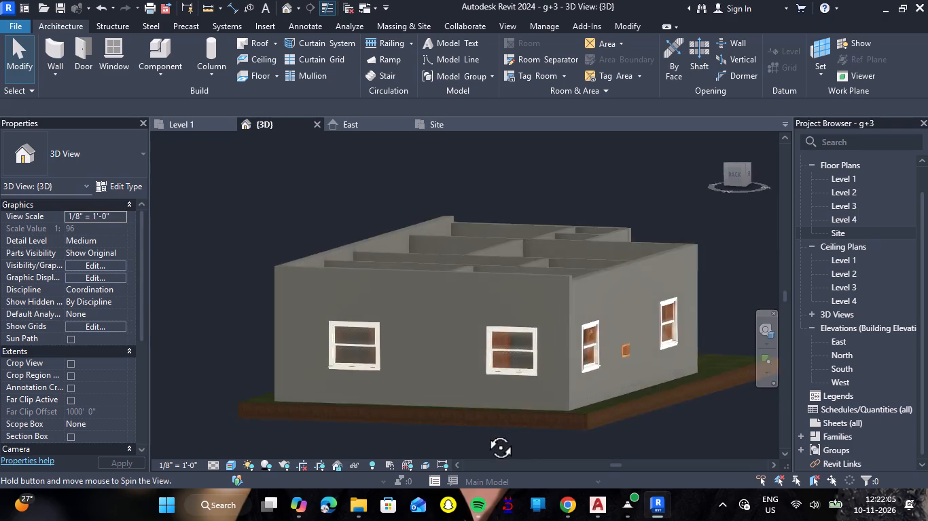
shift+middle_drag(485, 432, 412, 433)
shift+right_drag(485, 432, 412, 433)
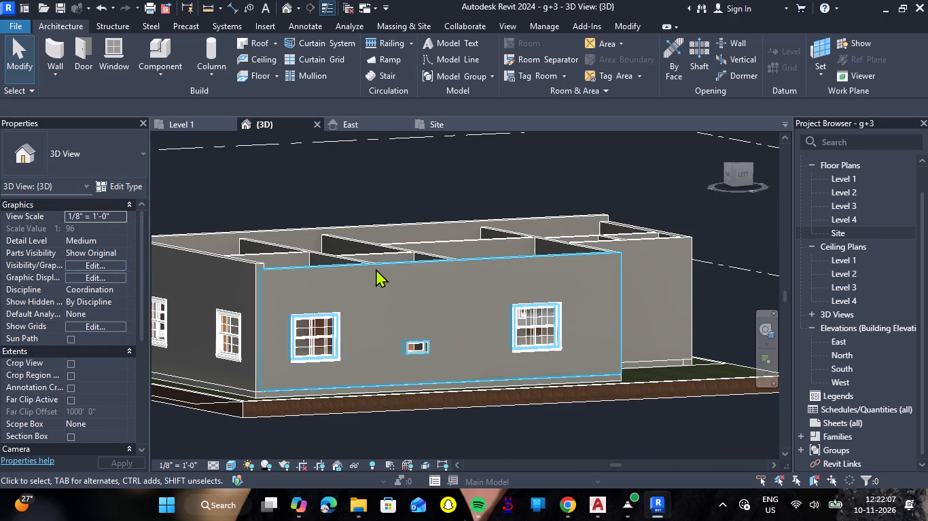
click(376, 269)
click(113, 243)
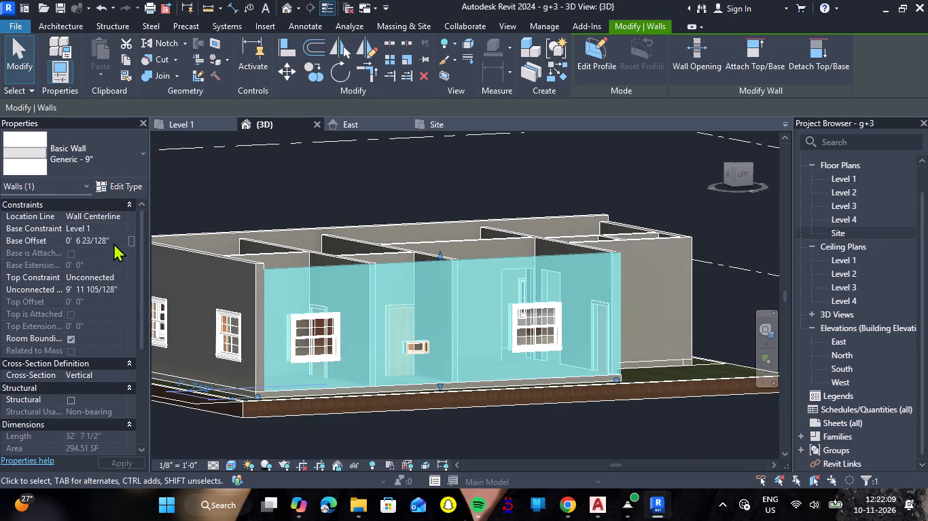
key(BackSpace)
key(BackSpace)
key(BackSpace)
key(BackSpace)
key(BackSpace)
key(BackSpace)
key(BackSpace)
key(BackSpace)
key(BackSpace)
key(BackSpace)
key(BackSpace)
key(BackSpace)
key(BackSpace)
key(BackSpace)
key(BackSpace)
key(BackSpace)
key(BackSpace)
key(BackSpace)
key(BackSpace)
key(BackSpace)
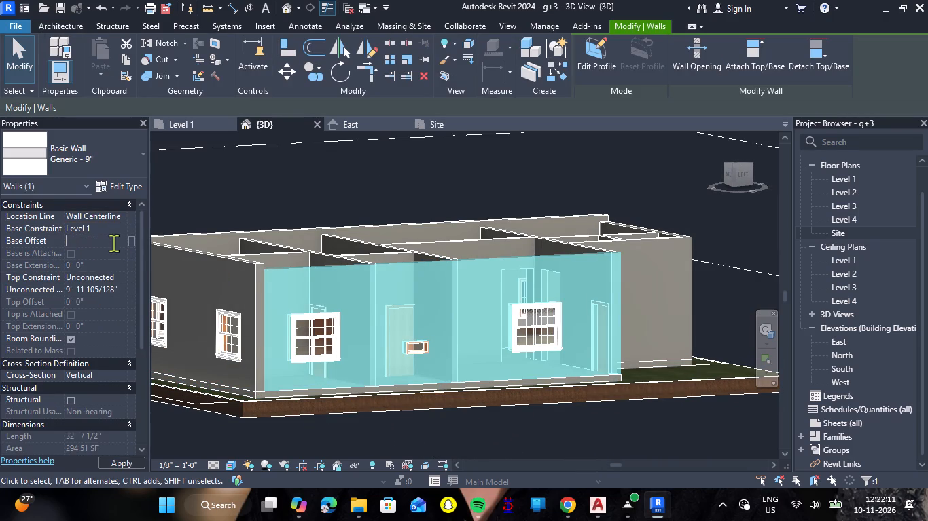
text(6")
key(Return)
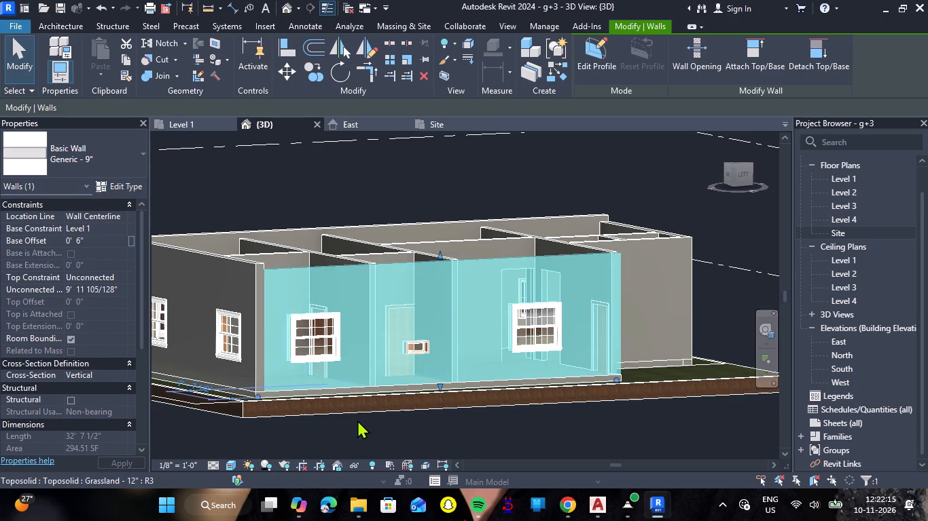
click(396, 427)
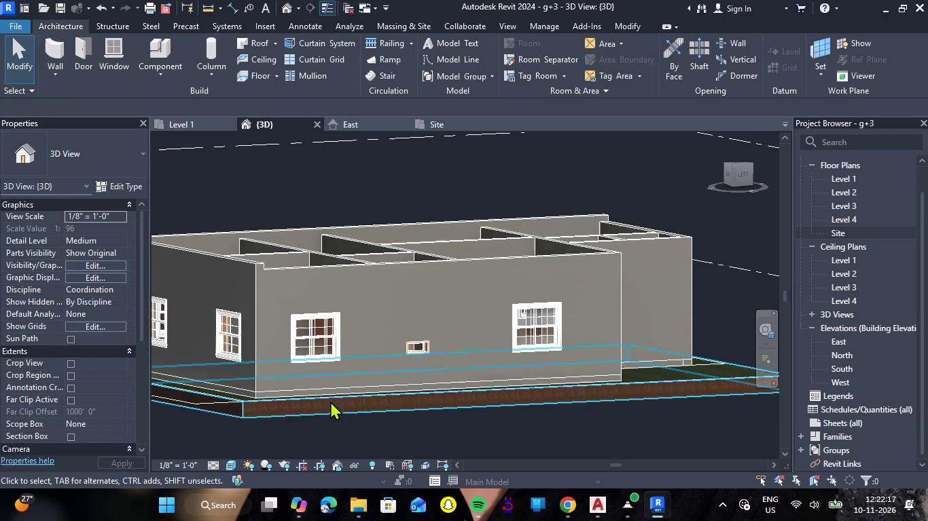
Set the west exterior wall's unconnected height to 10' 6", matching the east and rear exterior walls.
shift+right_drag(282, 379, 327, 385)
shift+middle_click(291, 381)
shift+middle_drag(321, 384, 327, 385)
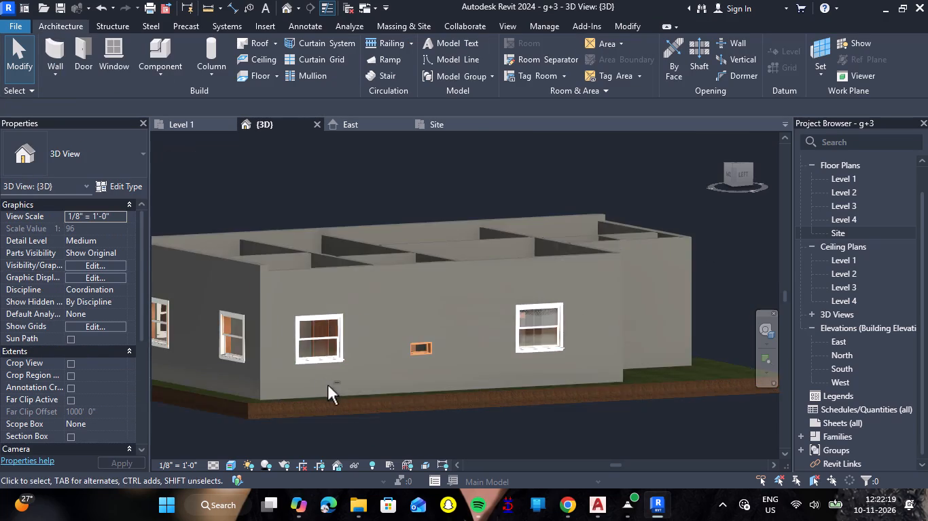
shift+middle_drag(327, 385, 463, 394)
shift+right_drag(327, 385, 478, 395)
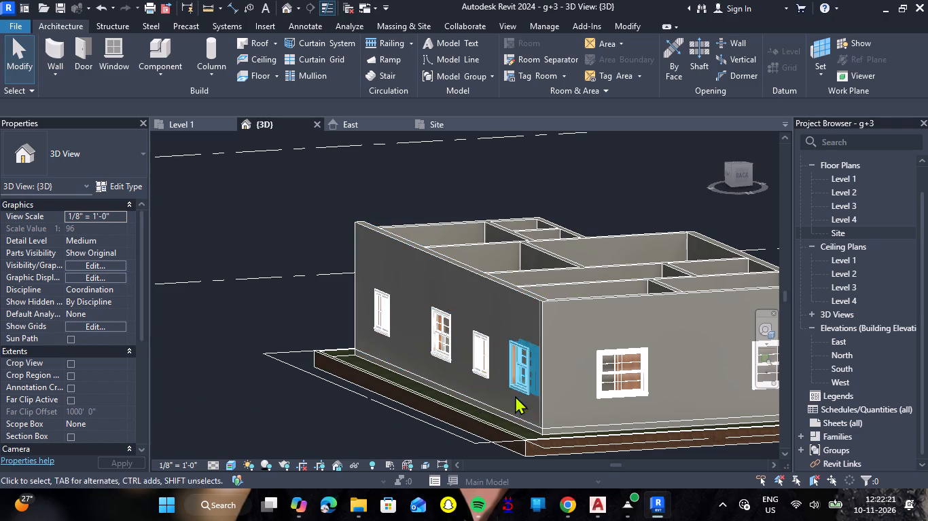
click(532, 297)
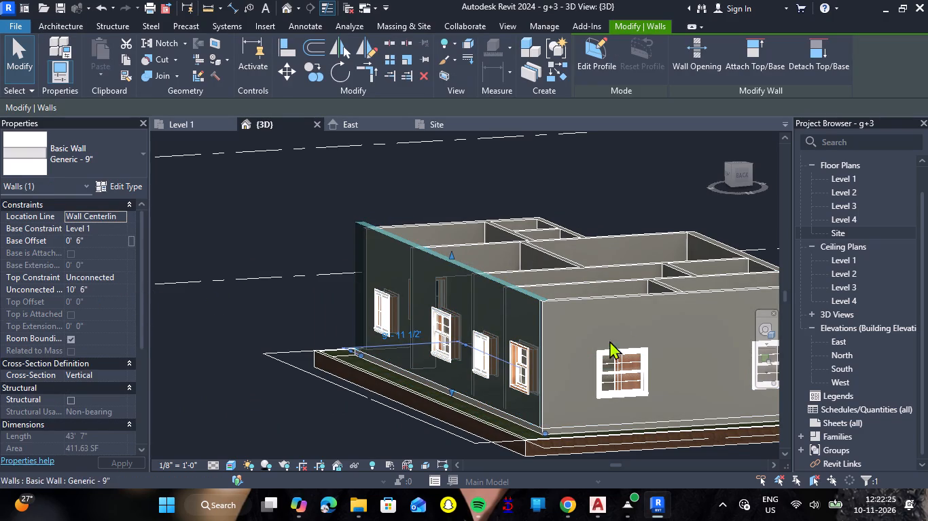
click(607, 301)
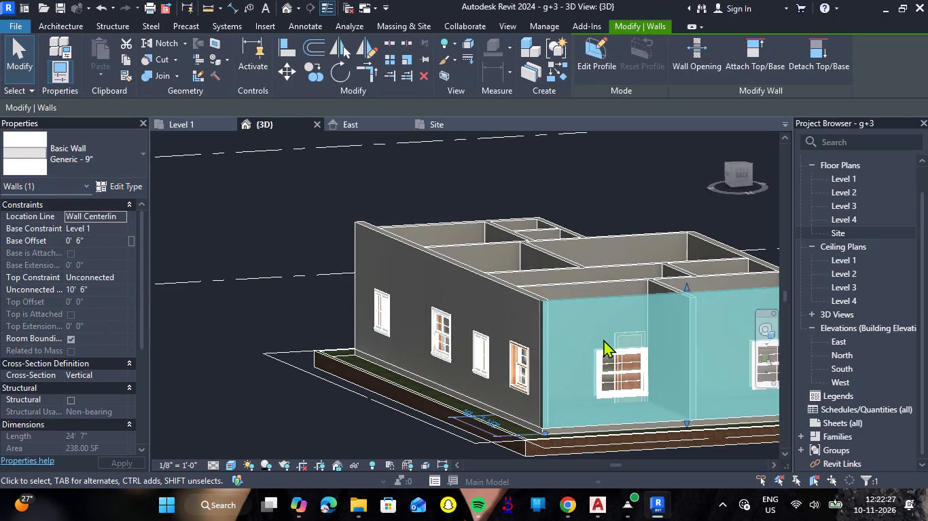
shift+right_drag(603, 339, 435, 355)
shift+middle_drag(603, 339, 438, 355)
scroll(427, 352, down, 8)
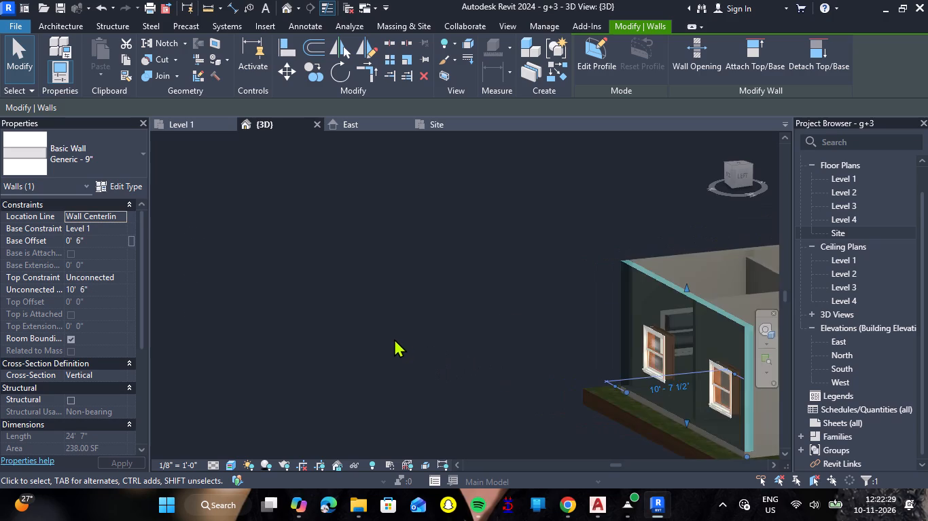
scroll(591, 343, up, 6)
click(541, 337)
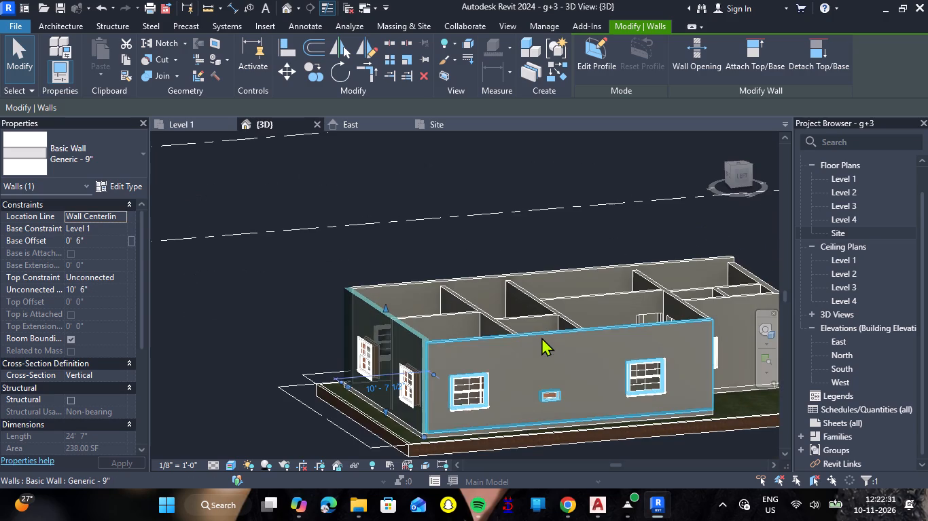
click(120, 292)
drag(120, 290, 55, 290)
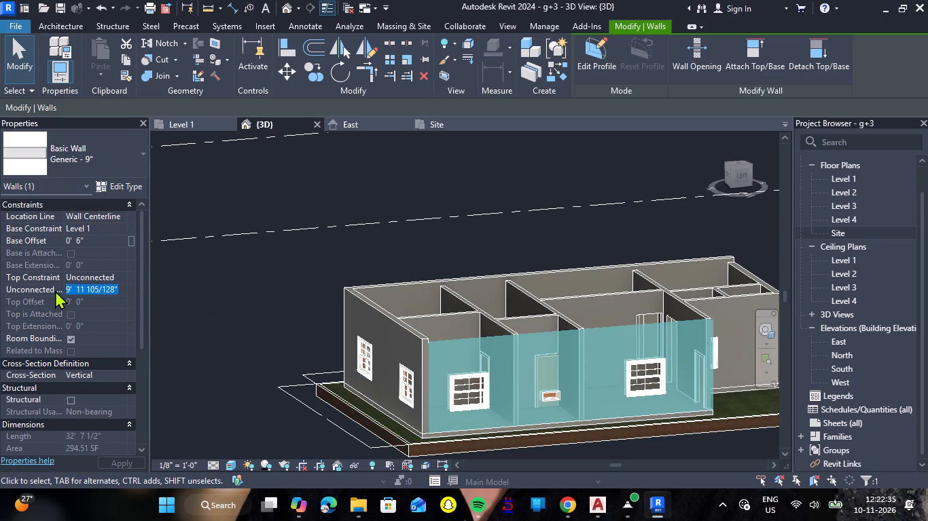
text(10'6")
key(Return)
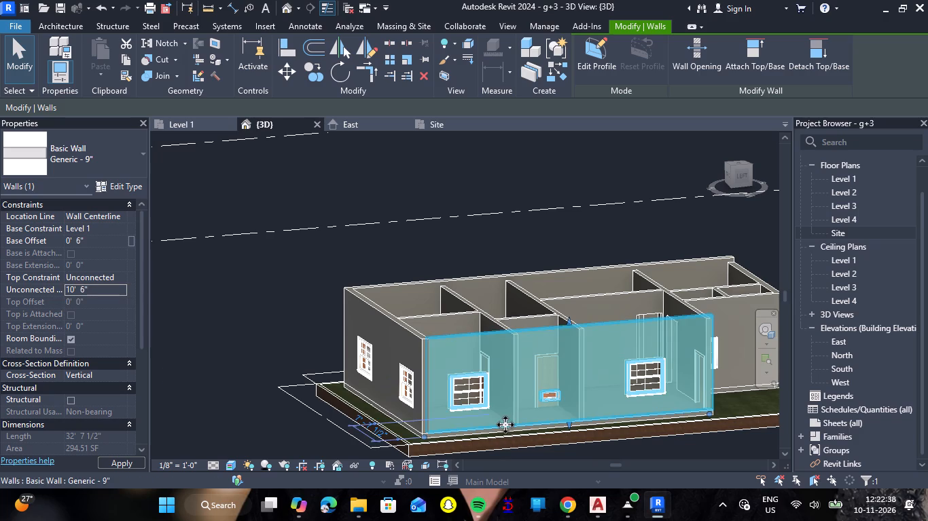
click(277, 315)
Give the 6-inch-thick entrance wall an unconnected height of 10' 6" and a base offset of 6 inches.
scroll(469, 341, down, 3)
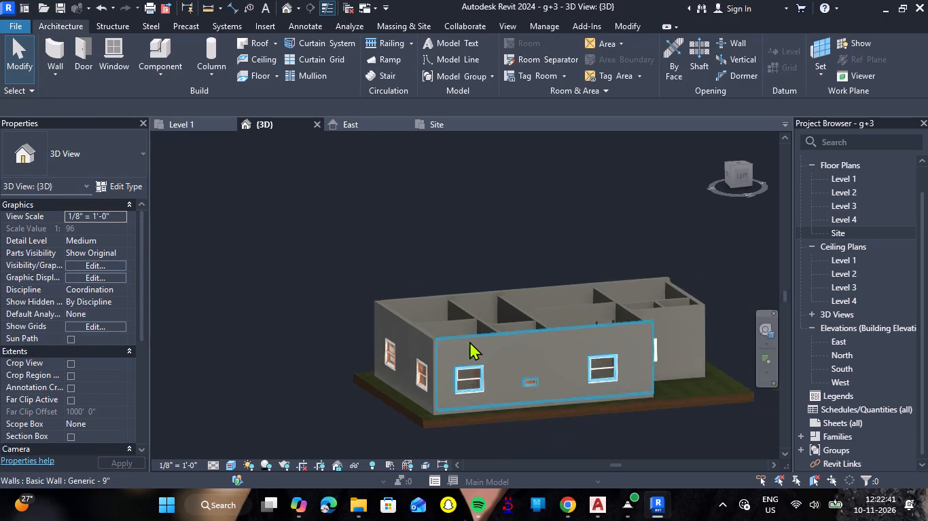
shift+right_drag(607, 416, 486, 416)
shift+middle_drag(607, 416, 486, 416)
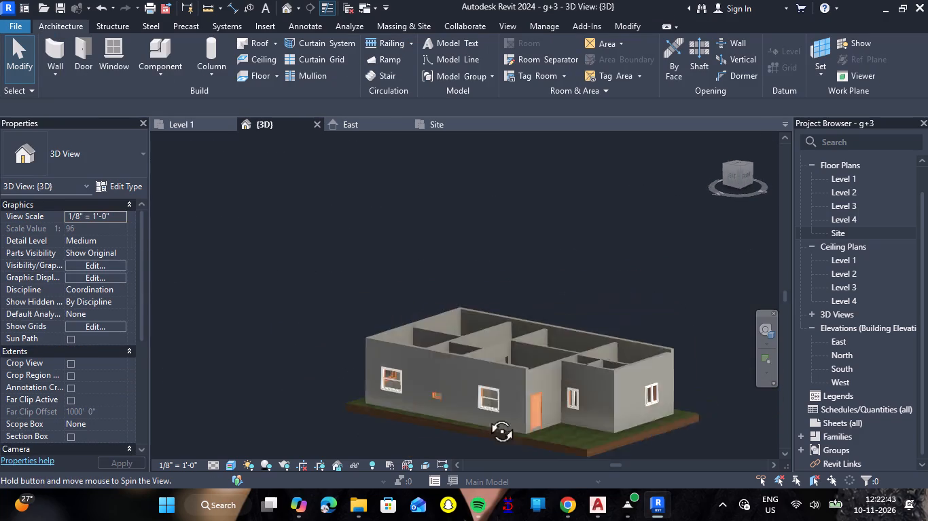
shift+middle_drag(486, 416, 417, 403)
shift+right_drag(486, 416, 410, 403)
scroll(394, 358, up, 6)
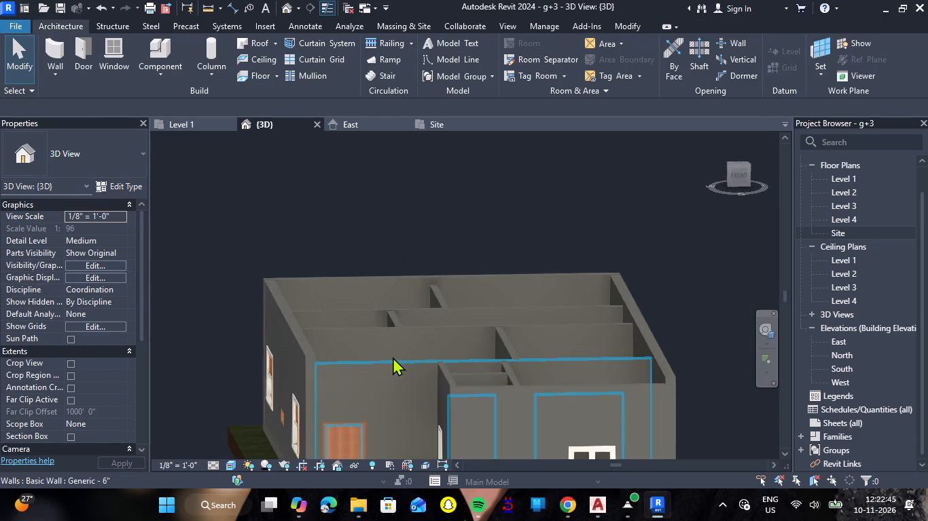
click(393, 357)
double_click(122, 288)
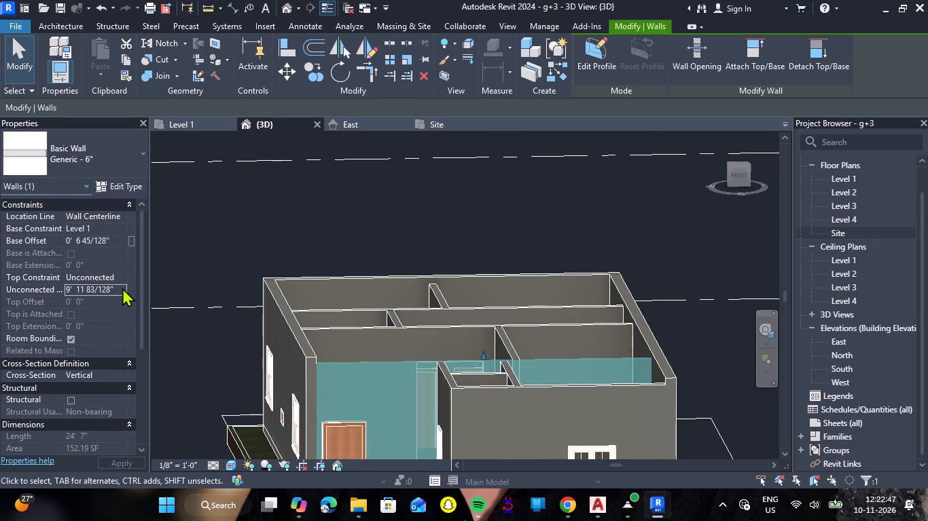
double_click(122, 288)
key(BackSpace)
key(BackSpace)
key(BackSpace)
key(BackSpace)
key(BackSpace)
key(BackSpace)
key(BackSpace)
key(BackSpace)
key(BackSpace)
key(BackSpace)
key(BackSpace)
key(BackSpace)
key(BackSpace)
key(BackSpace)
key(BackSpace)
key(BackSpace)
key(BackSpace)
key(BackSpace)
key(BackSpace)
key(BackSpace)
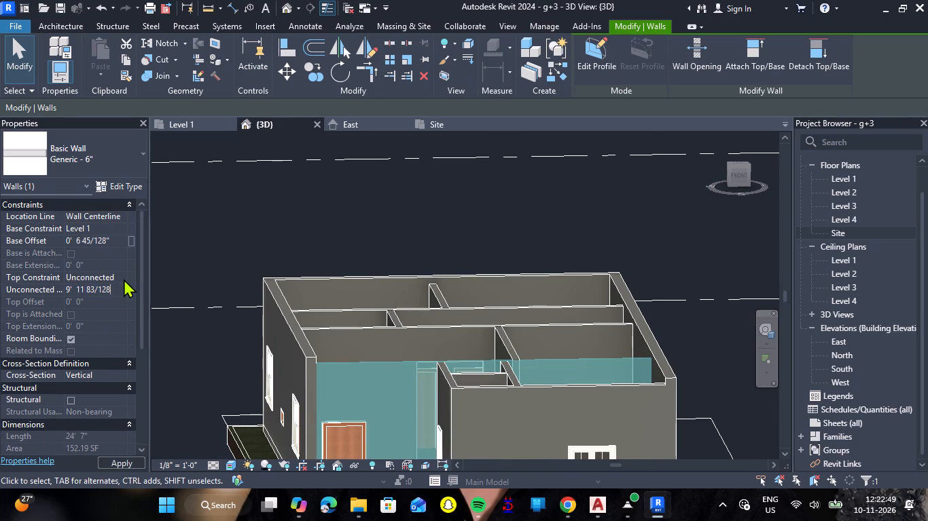
text(10'6")
key(Return)
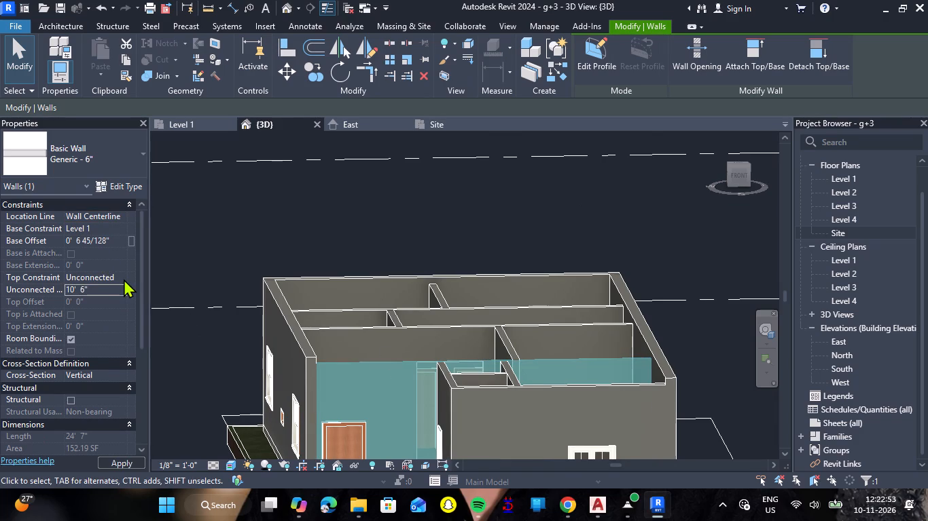
click(122, 241)
text(6")
key(Return)
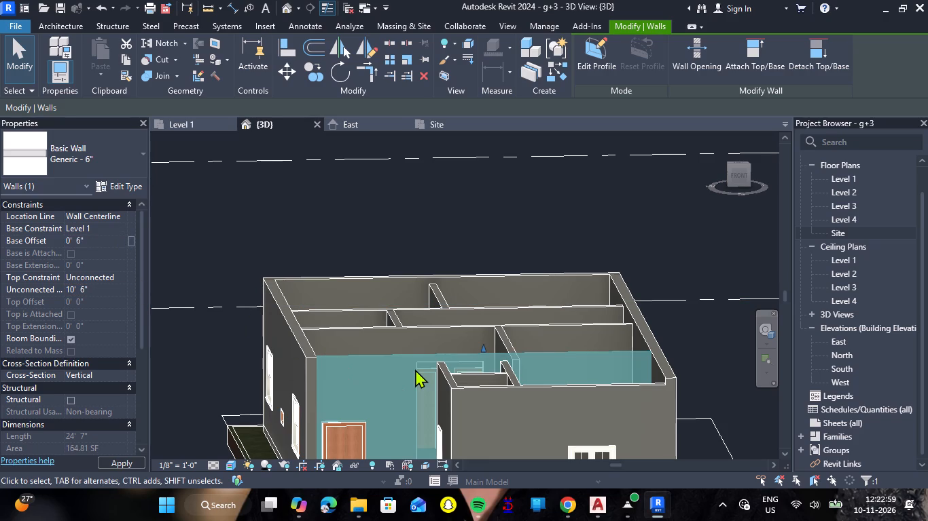
click(369, 225)
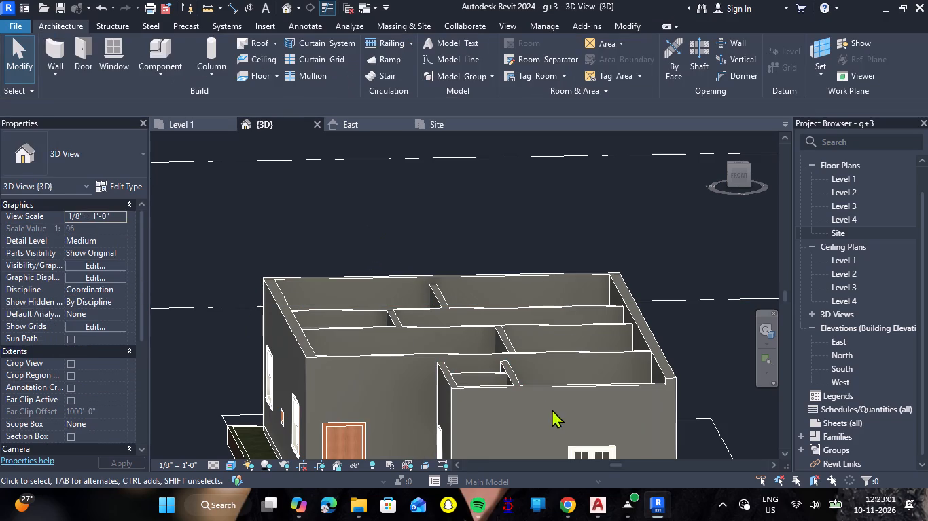
Give the kitchen's front exterior wall an unconnected height of 10' 6" and a base offset of 6 inches.
click(543, 391)
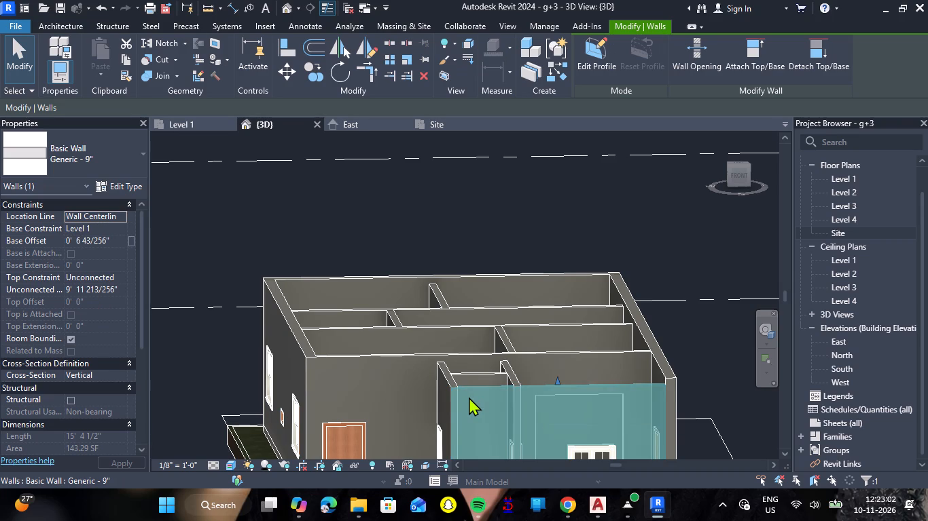
click(123, 286)
drag(123, 286, 40, 290)
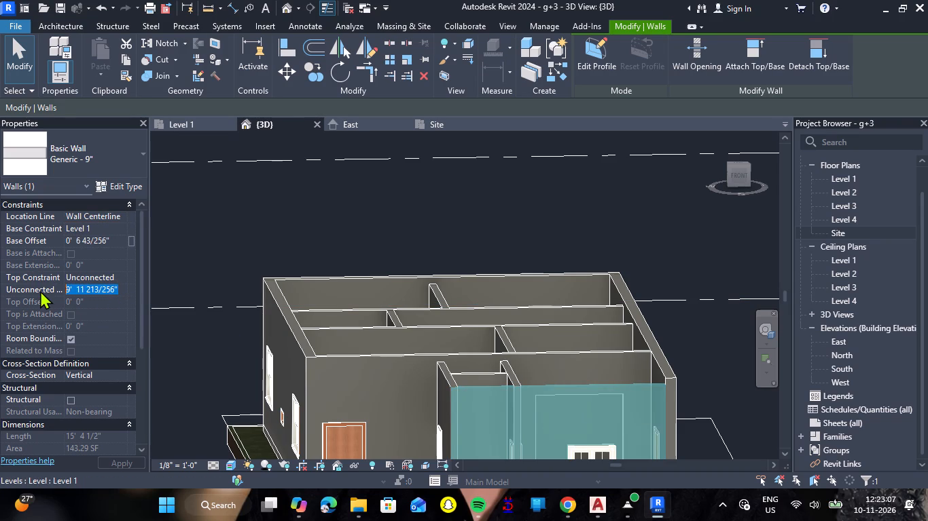
text(10'6")
key(Return)
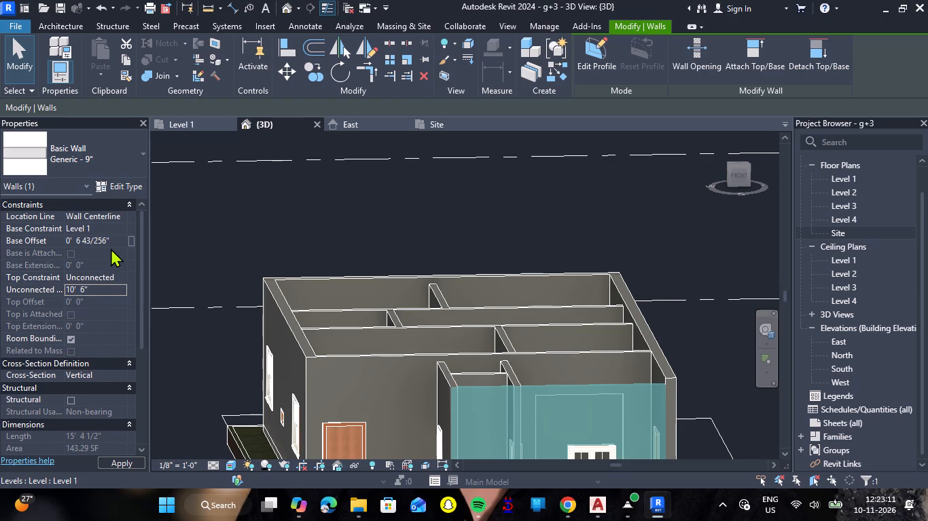
click(115, 243)
drag(115, 243, 58, 248)
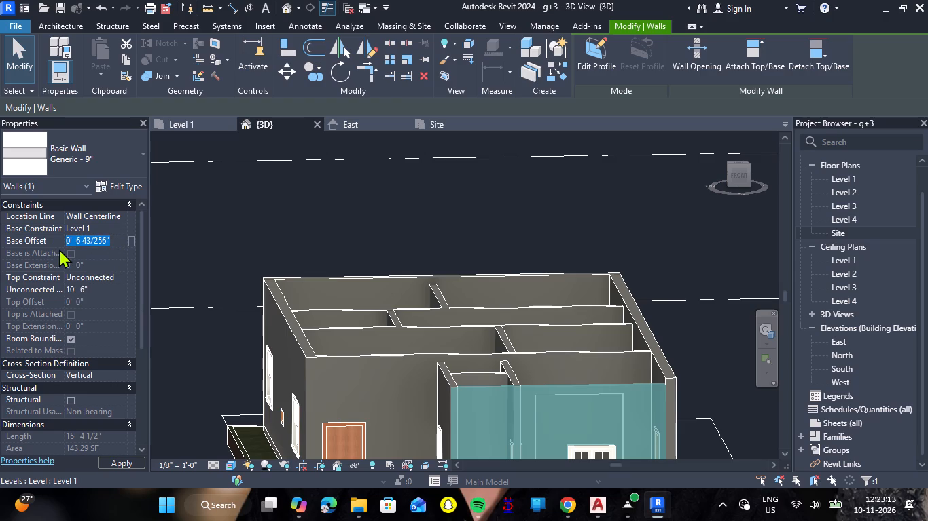
text(6")
key(Return)
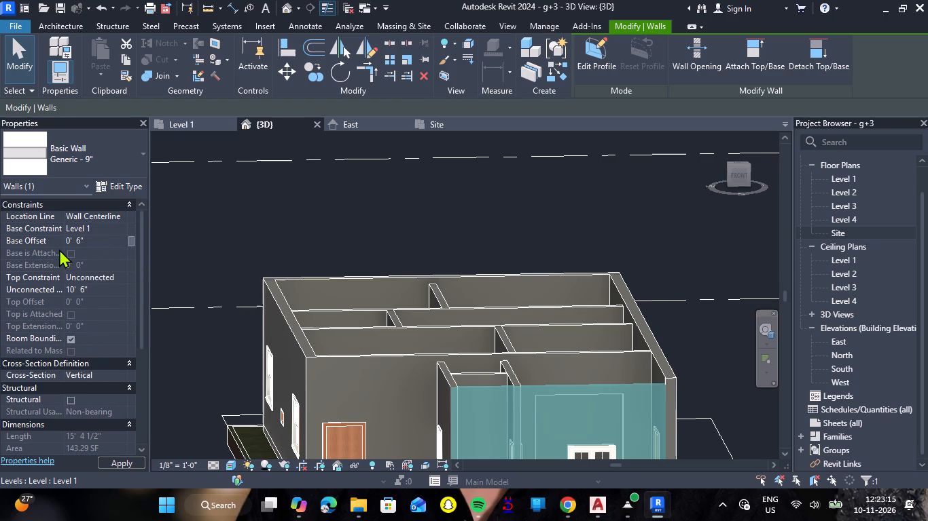
click(404, 212)
Set the base offset of all nine 6-inch-thick interior partition walls to 6 inches in one multiple selection.
shift+right_drag(469, 220, 375, 251)
click(329, 315)
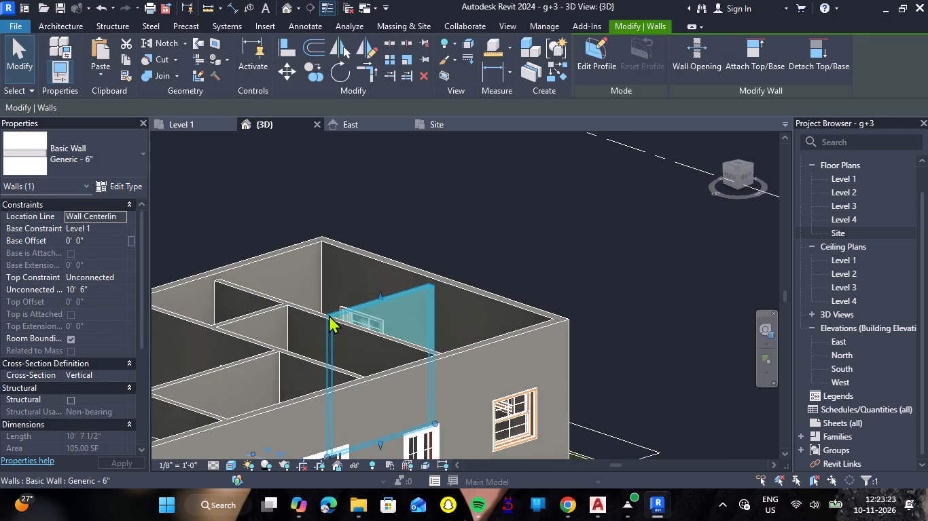
ctrl+click(317, 315)
ctrl+click(260, 309)
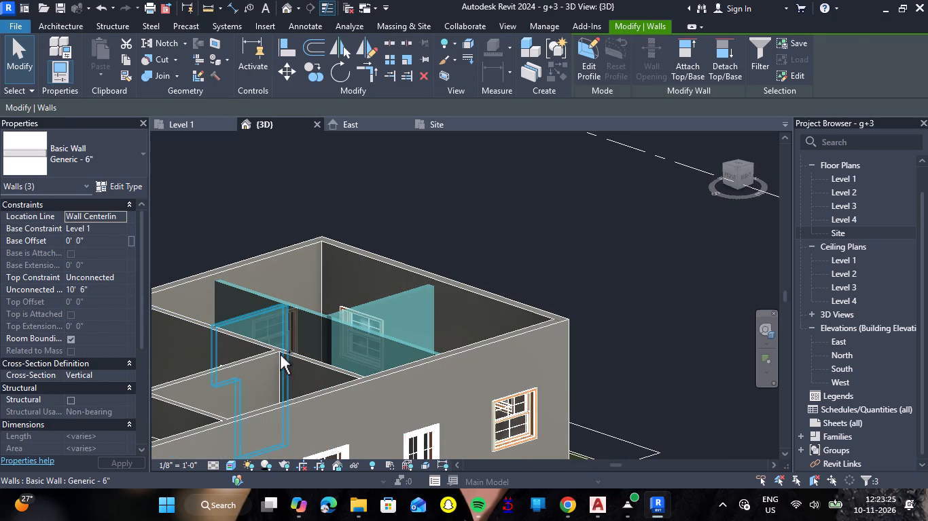
ctrl+click(287, 355)
ctrl+click(251, 360)
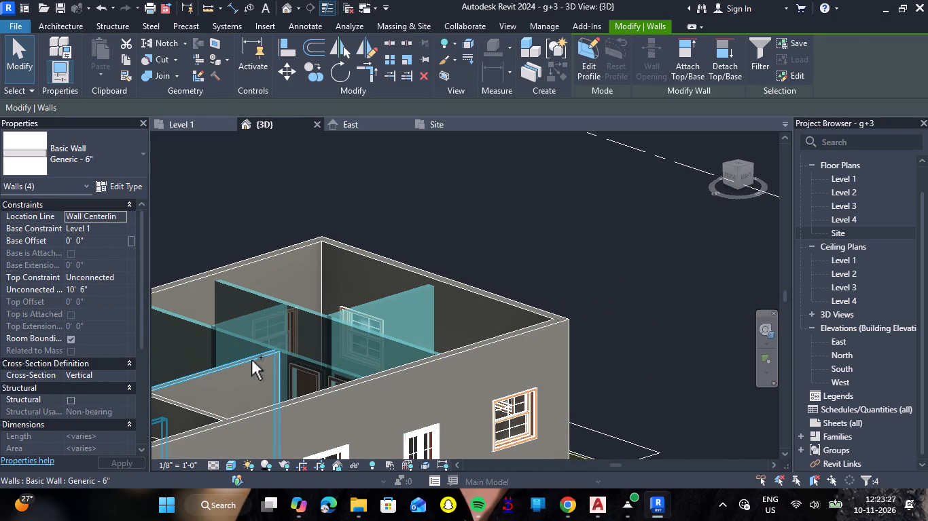
scroll(288, 323, down, 5)
scroll(185, 349, up, 5)
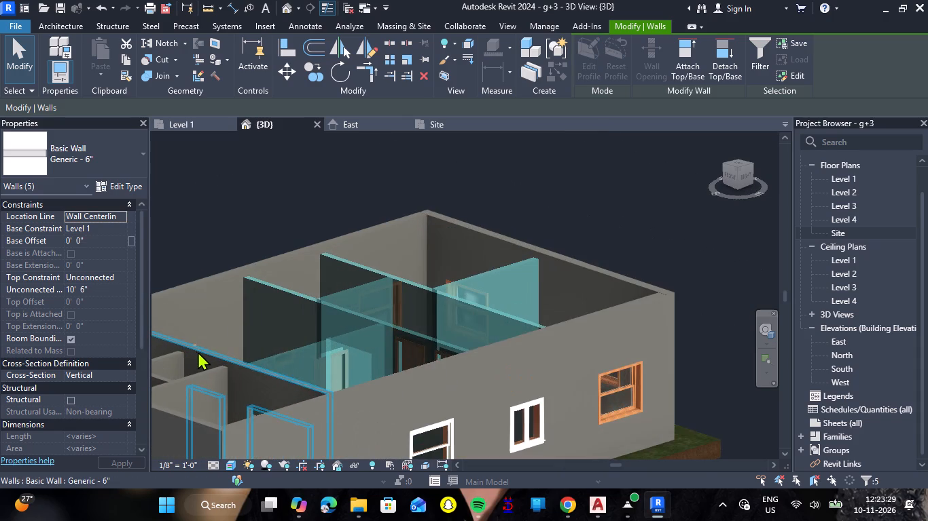
ctrl+click(198, 351)
right_drag(251, 346, 320, 320)
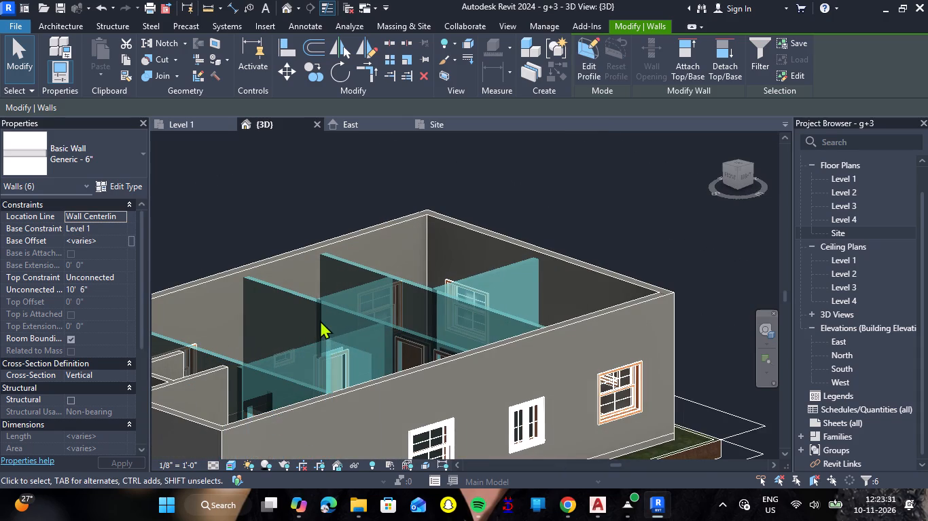
right_drag(320, 320, 321, 320)
right_drag(276, 339, 395, 310)
middle_drag(276, 339, 395, 311)
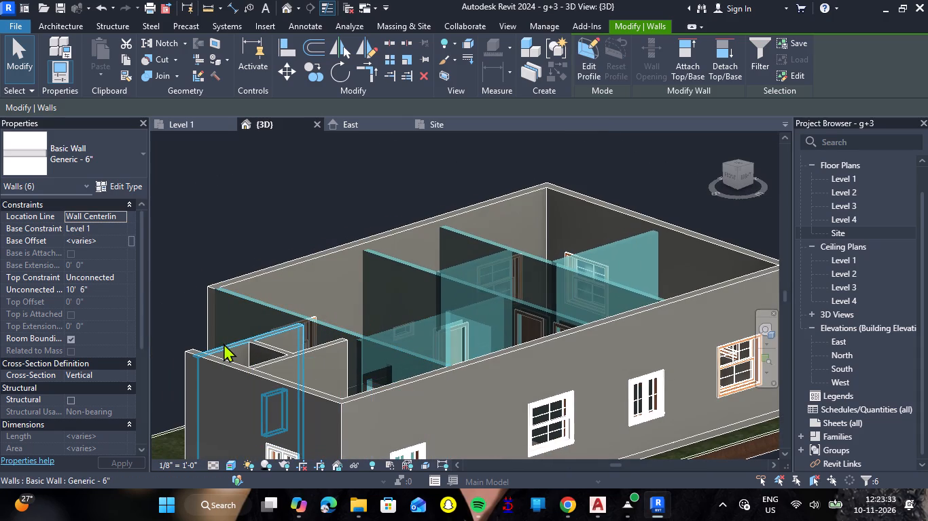
ctrl+click(223, 345)
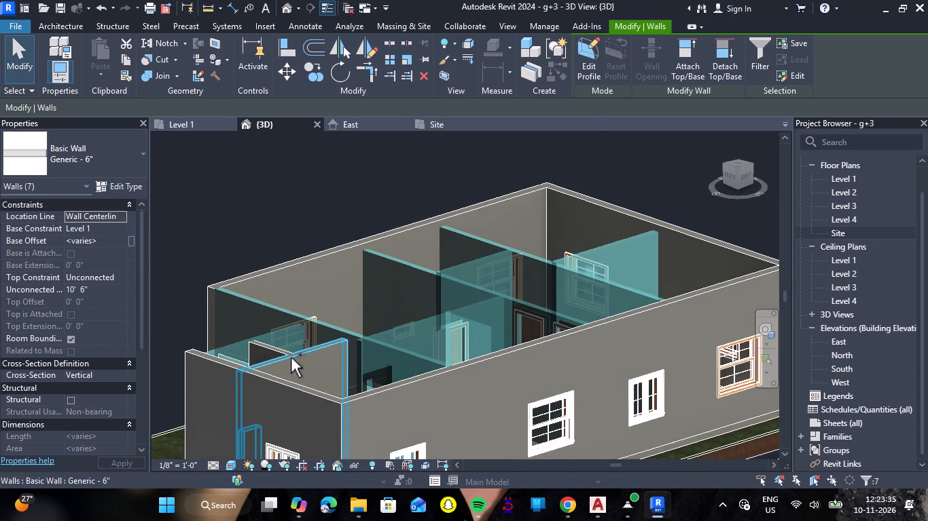
ctrl+click(293, 356)
scroll(293, 360, up, 6)
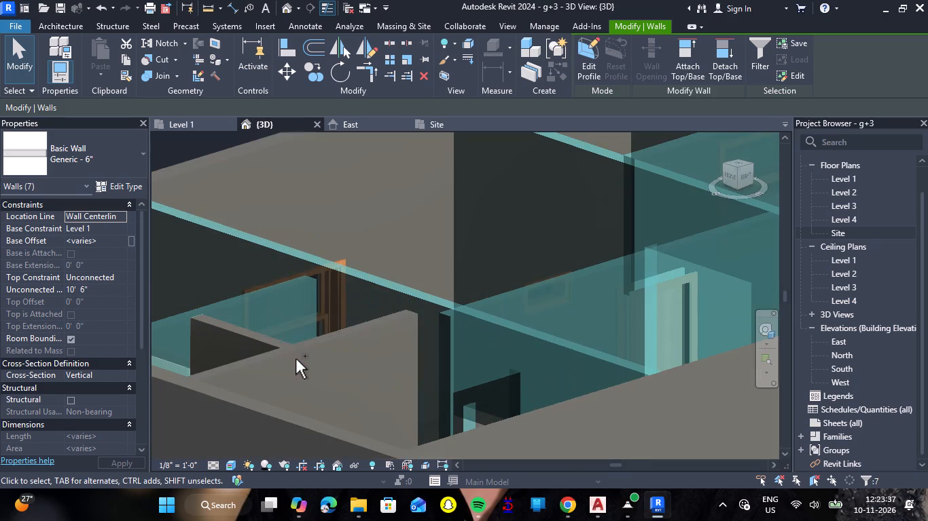
ctrl+click(298, 349)
ctrl+click(253, 339)
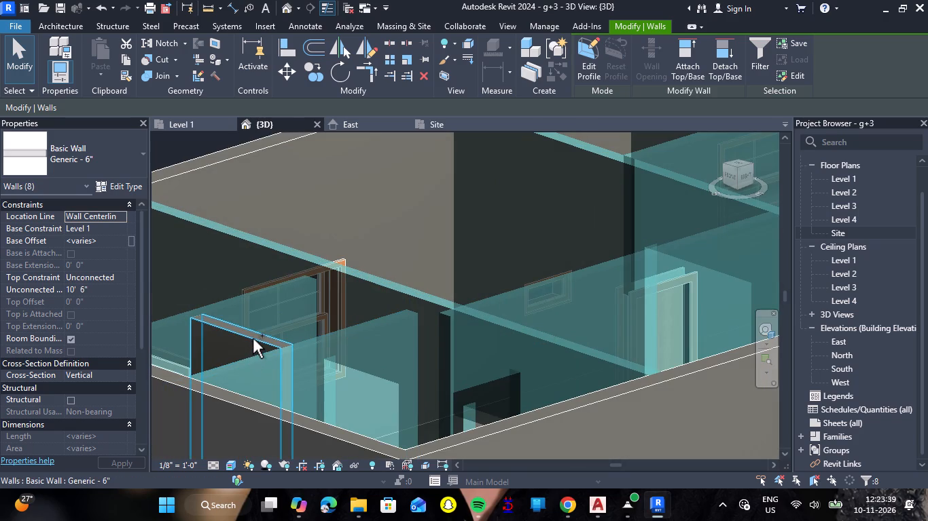
click(108, 237)
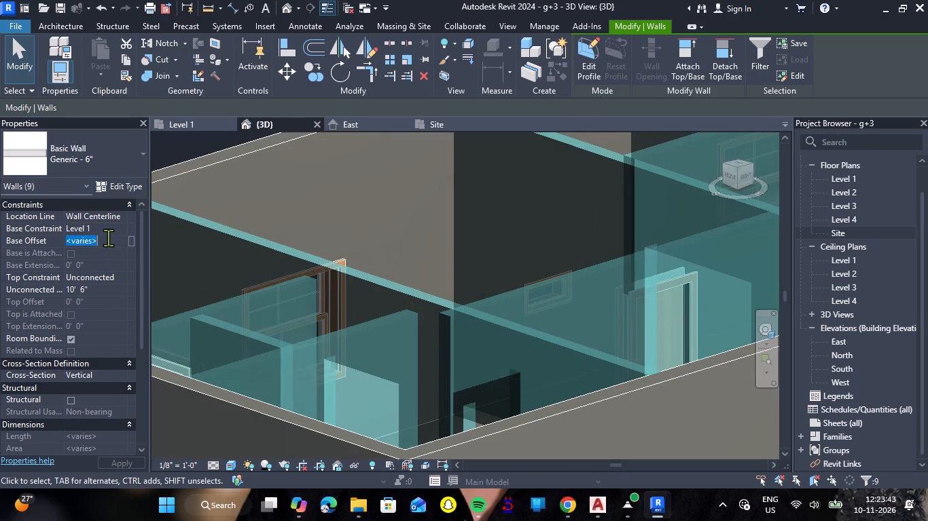
key(6)
key(shift+quotedbl)
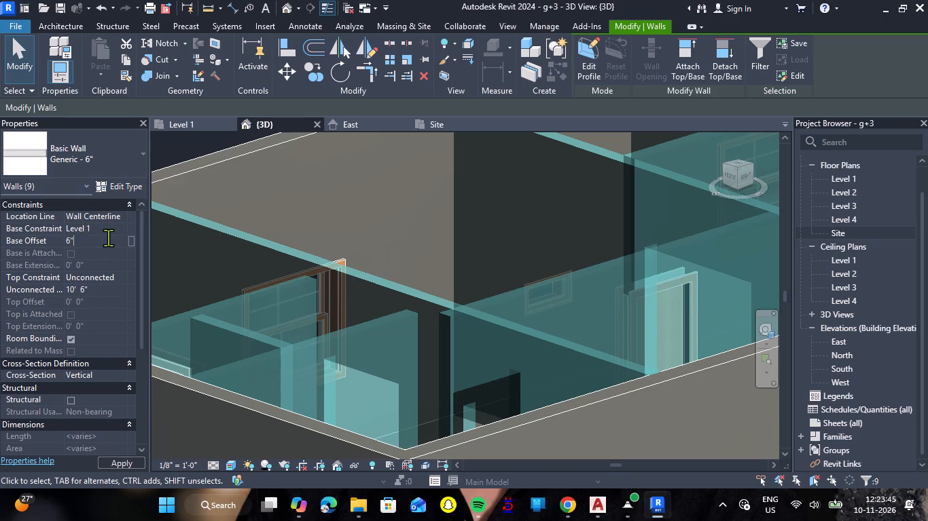
key(Return)
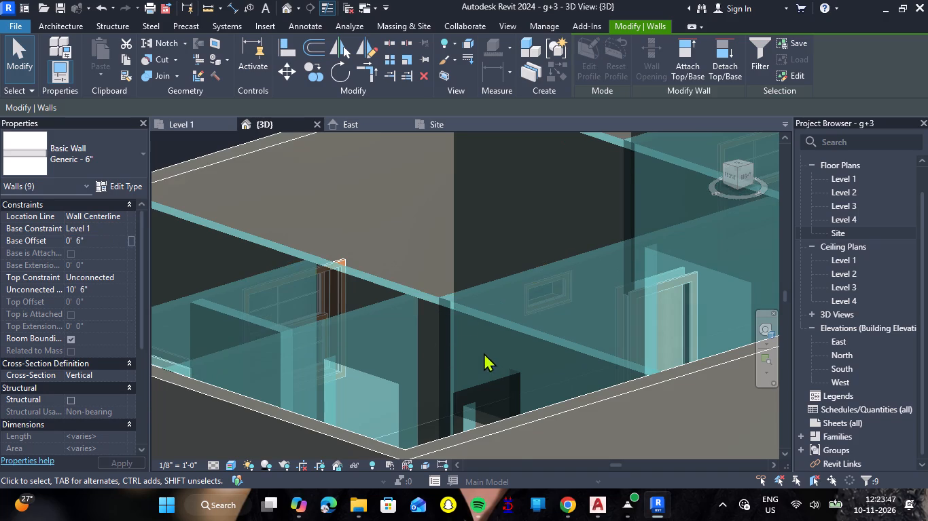
click(452, 258)
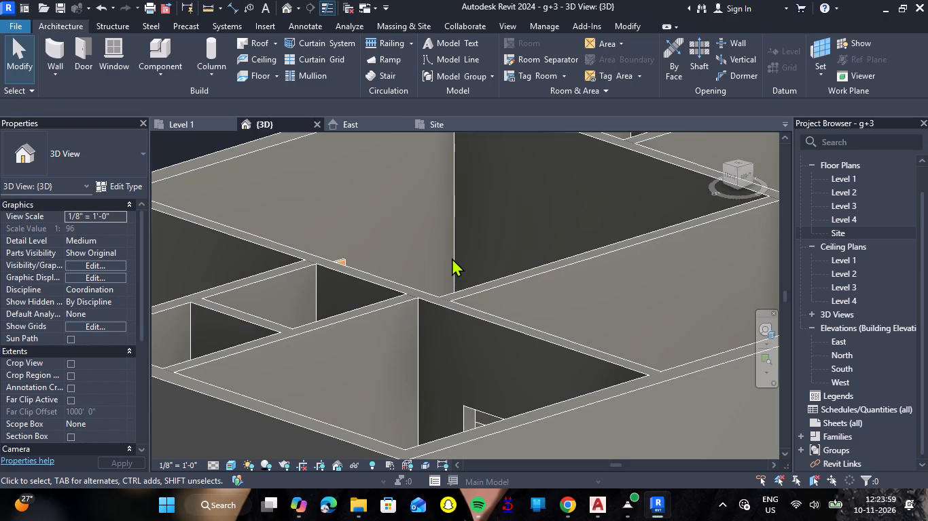
Temporarily hide the rear exterior wall to expose the two doors of the back rooms.
scroll(445, 228, down, 7)
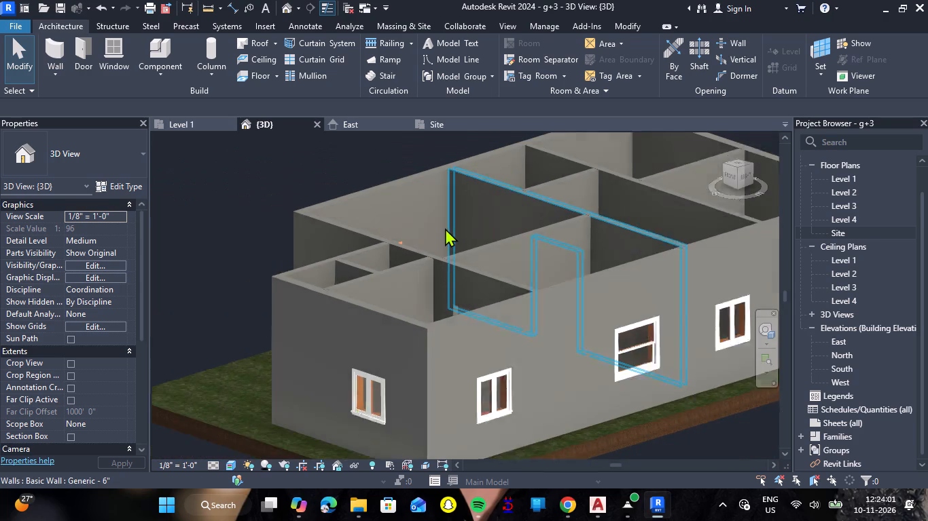
scroll(458, 230, down, 3)
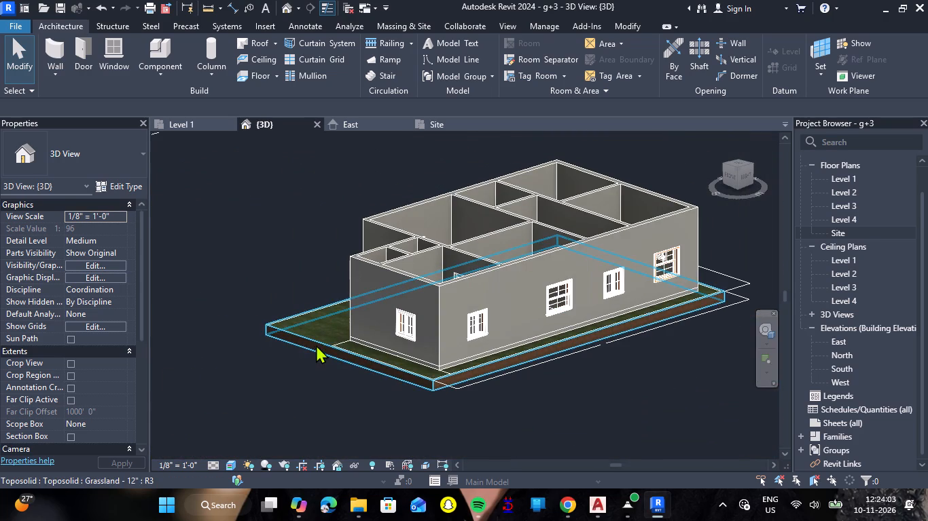
shift+right_drag(282, 342, 370, 404)
shift+middle_drag(281, 341, 370, 404)
scroll(417, 345, down, 6)
scroll(505, 334, up, 5)
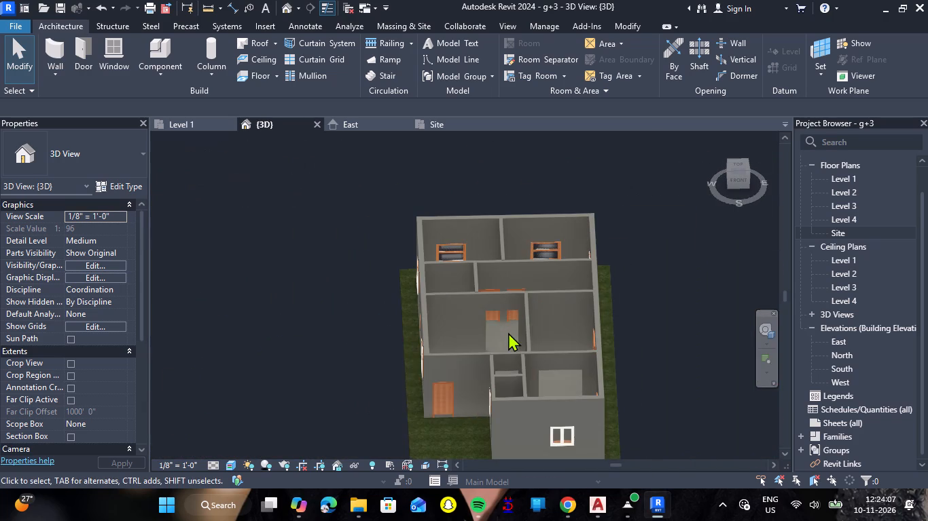
shift+middle_drag(493, 331, 485, 444)
shift+right_drag(493, 331, 485, 444)
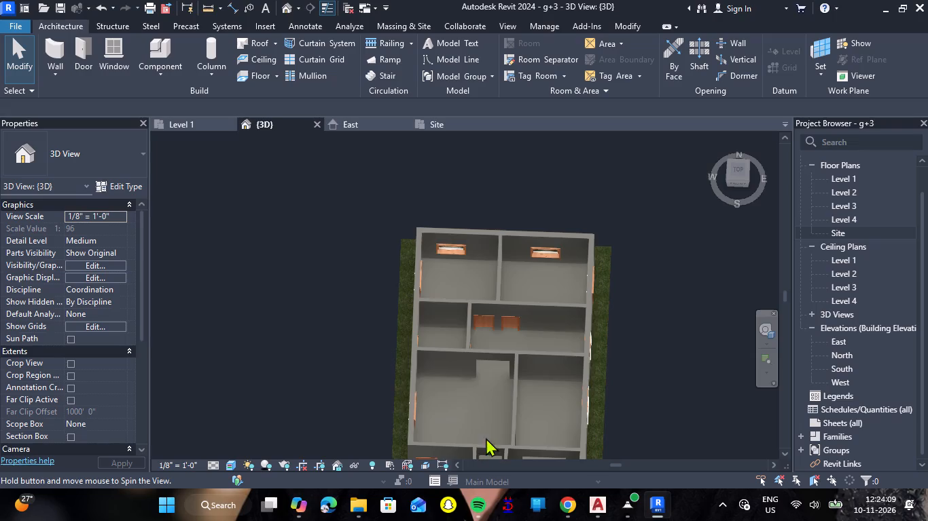
click(491, 316)
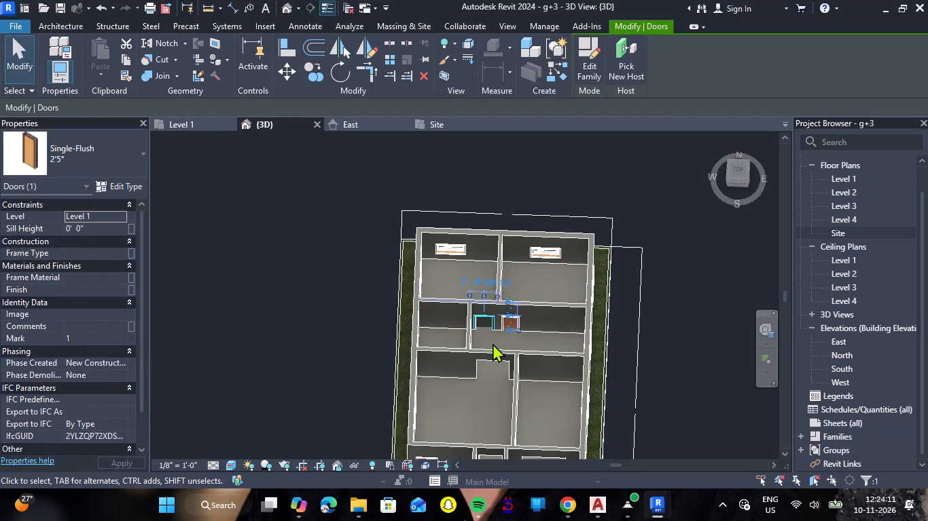
shift+middle_drag(493, 344, 502, 297)
shift+right_drag(493, 334, 502, 297)
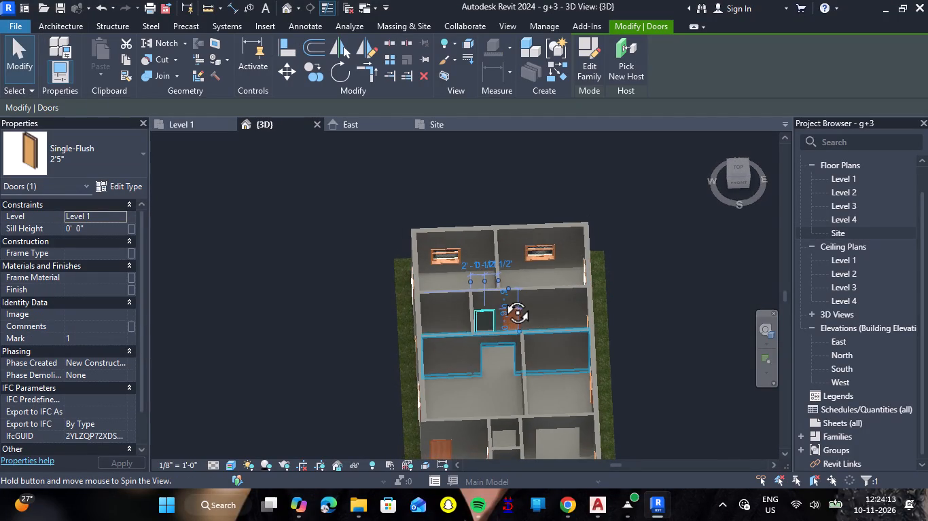
shift+middle_drag(502, 297, 704, 309)
shift+right_drag(502, 297, 704, 309)
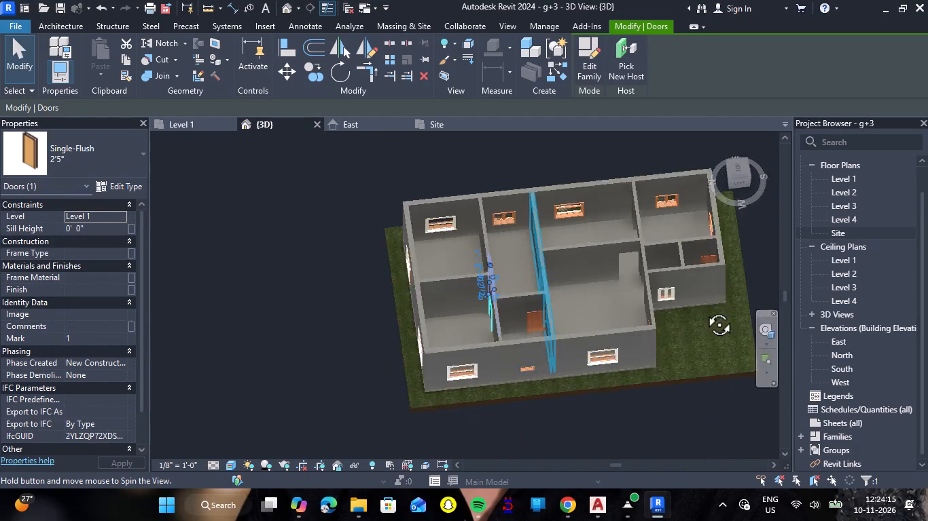
shift+middle_drag(704, 309, 756, 284)
shift+right_drag(704, 309, 756, 284)
key(Escape)
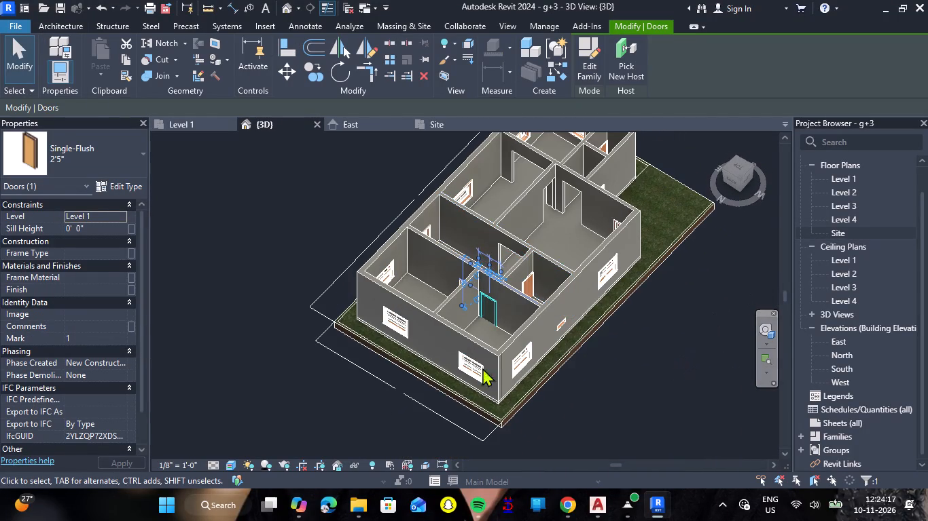
click(441, 323)
text(hh)
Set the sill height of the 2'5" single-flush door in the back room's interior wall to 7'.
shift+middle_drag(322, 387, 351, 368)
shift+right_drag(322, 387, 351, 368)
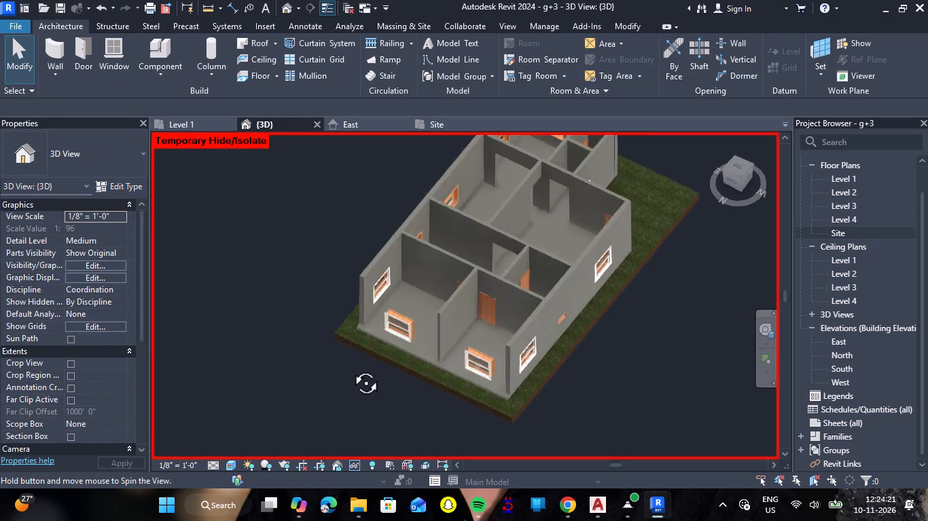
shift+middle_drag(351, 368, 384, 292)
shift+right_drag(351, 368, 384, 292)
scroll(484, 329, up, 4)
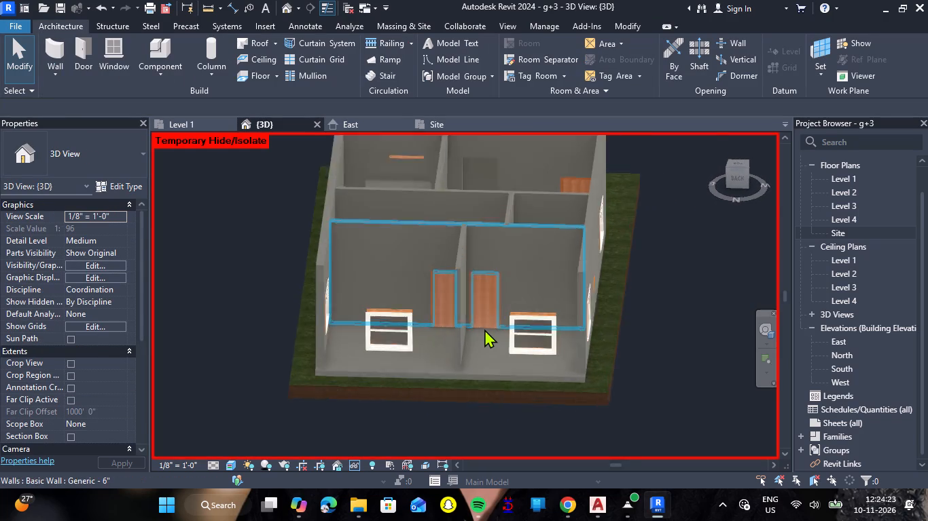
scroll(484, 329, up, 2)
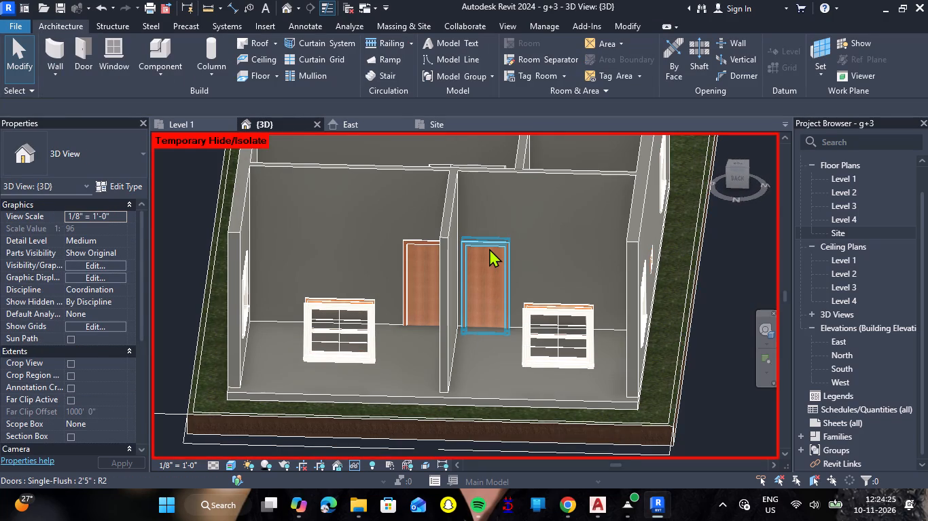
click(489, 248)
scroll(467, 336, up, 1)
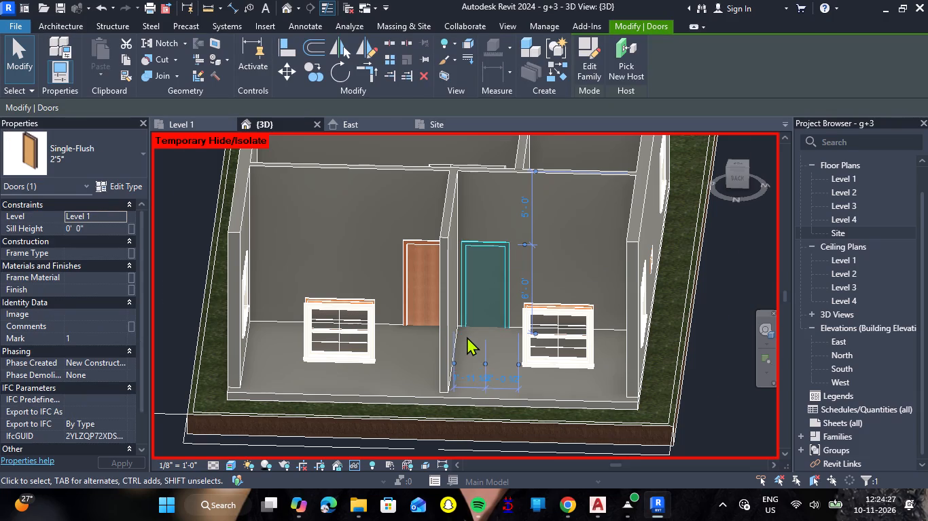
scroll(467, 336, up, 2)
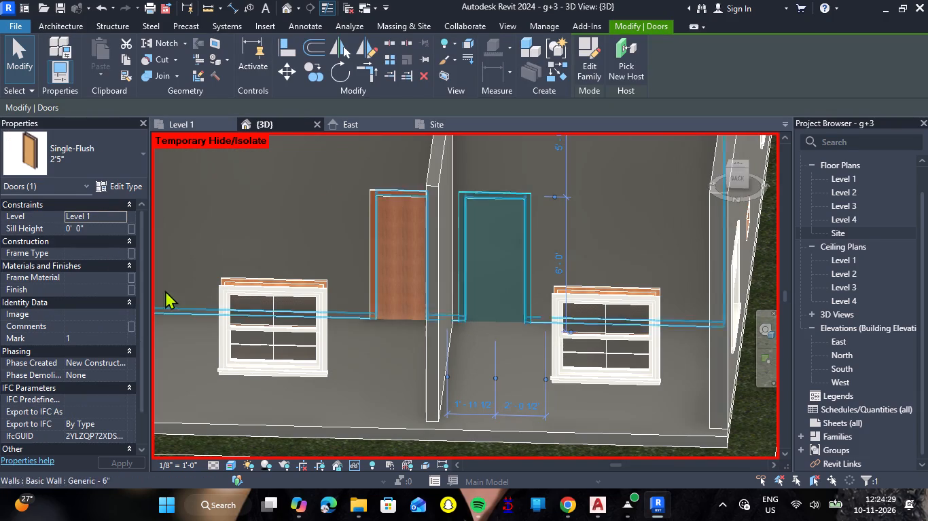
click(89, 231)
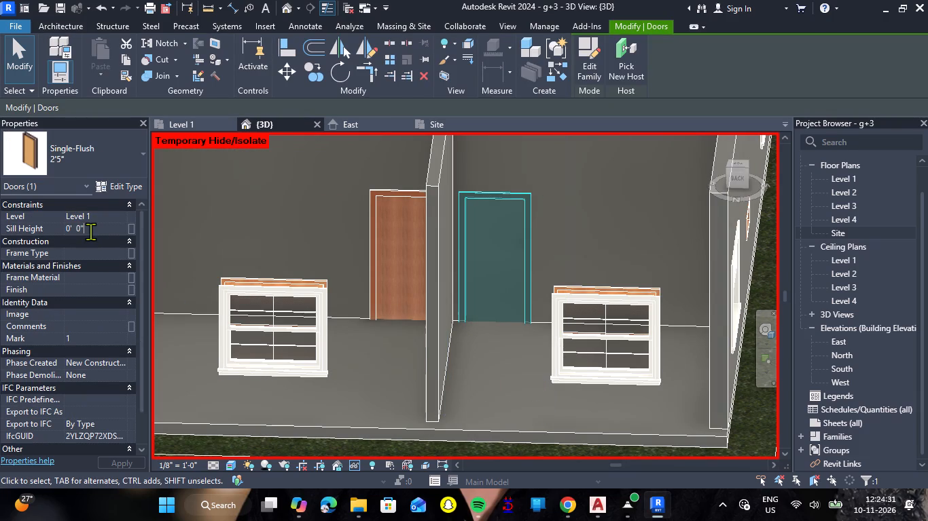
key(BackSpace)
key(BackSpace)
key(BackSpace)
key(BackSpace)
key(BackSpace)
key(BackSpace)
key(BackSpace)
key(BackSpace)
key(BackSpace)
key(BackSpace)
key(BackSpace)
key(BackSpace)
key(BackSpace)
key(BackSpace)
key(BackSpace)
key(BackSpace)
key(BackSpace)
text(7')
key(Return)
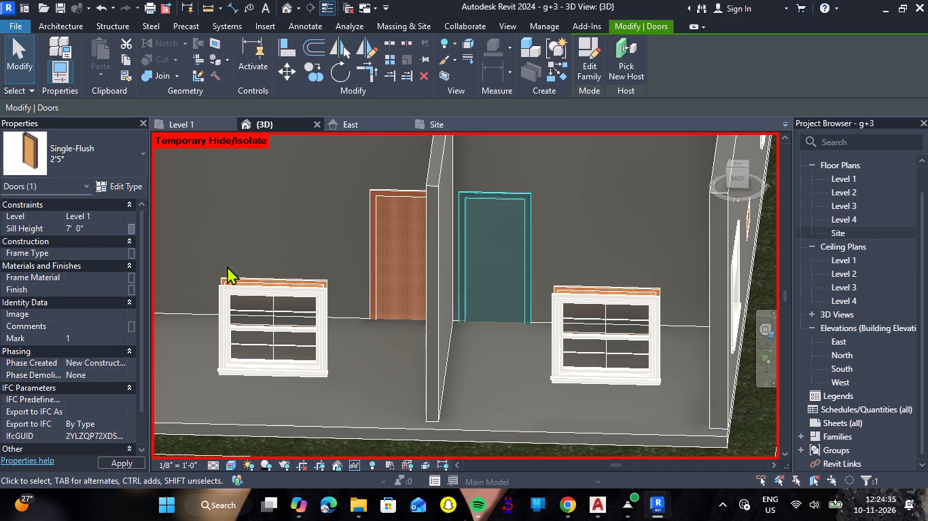
Set the sill height of the 2'5" single-flush door to 6 inches.
scroll(479, 346, down, 3)
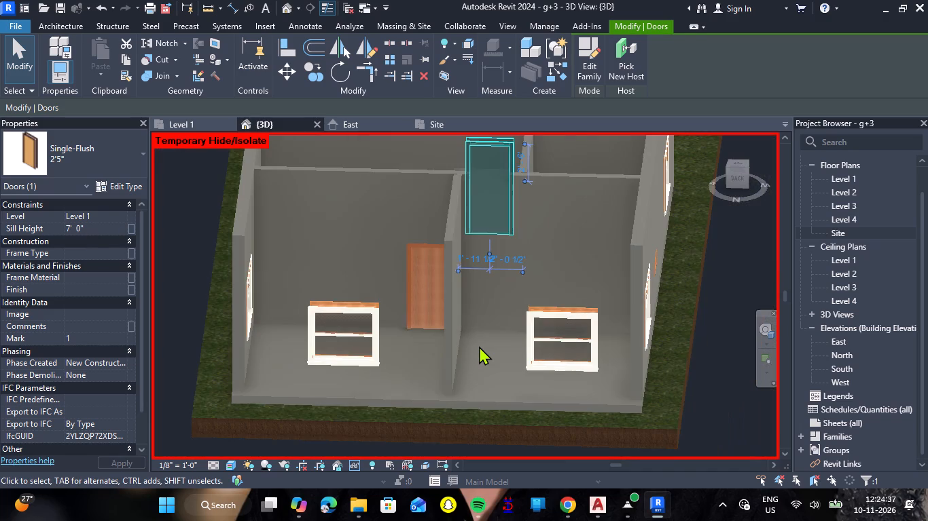
click(106, 229)
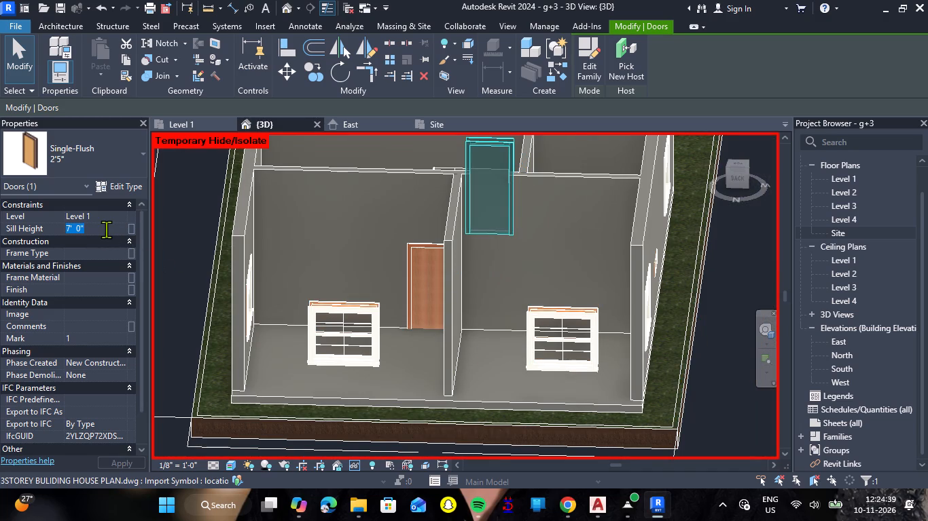
text(6")
key(Return)
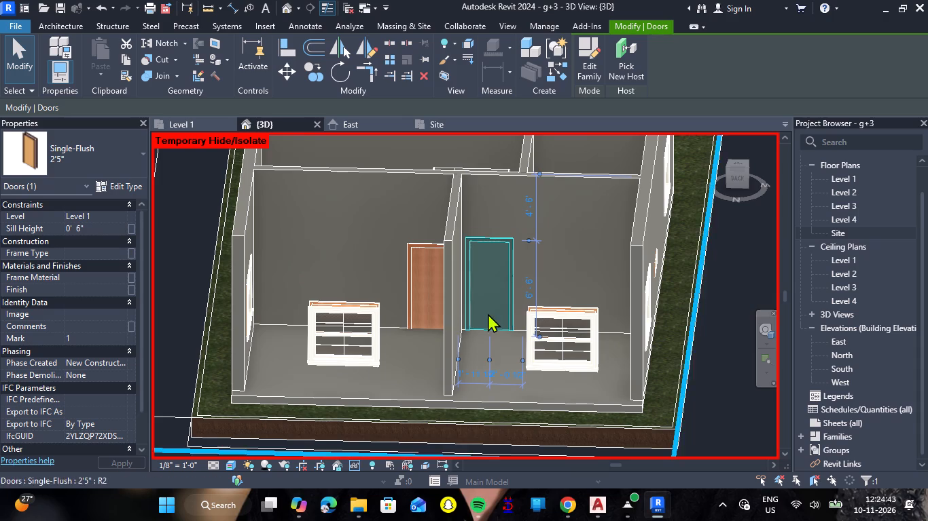
click(407, 355)
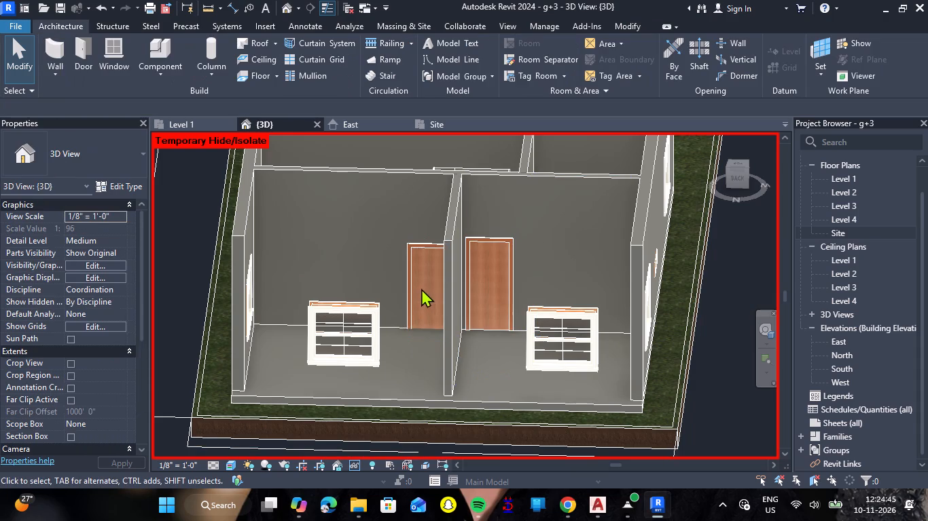
Set the sill height of the adjacent 2'1" single-flush door to 6 inches.
click(414, 289)
click(96, 231)
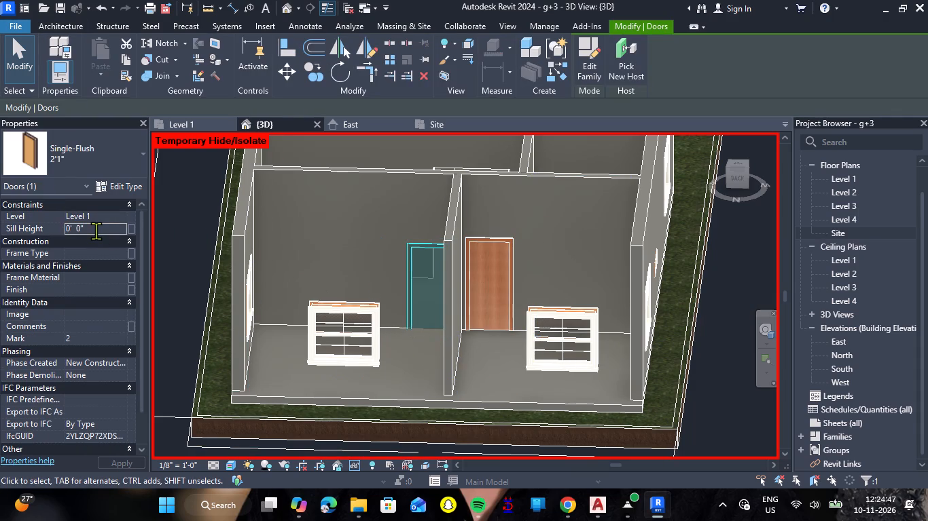
text(6")
key(Return)
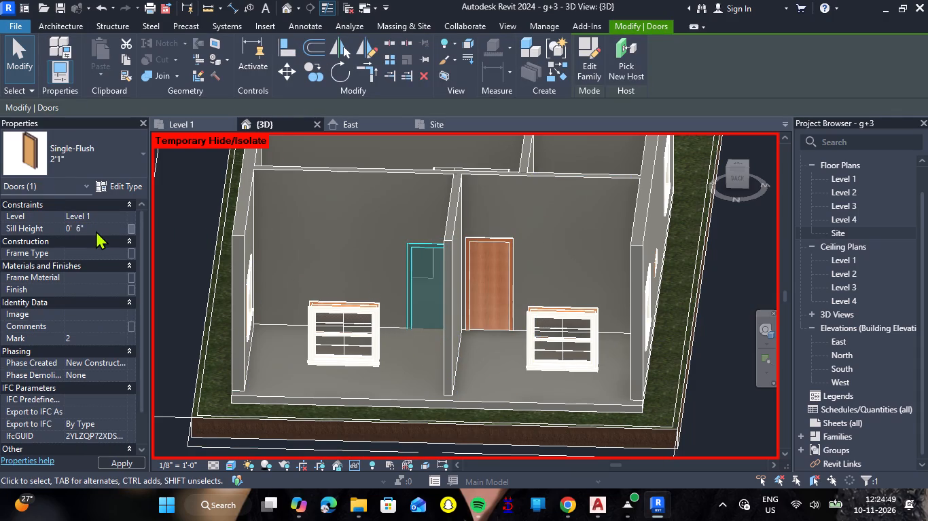
Set the sill height of the two 4' double-hung windows of the back rooms' hidden rear wall to 4'.
scroll(406, 352, down, 3)
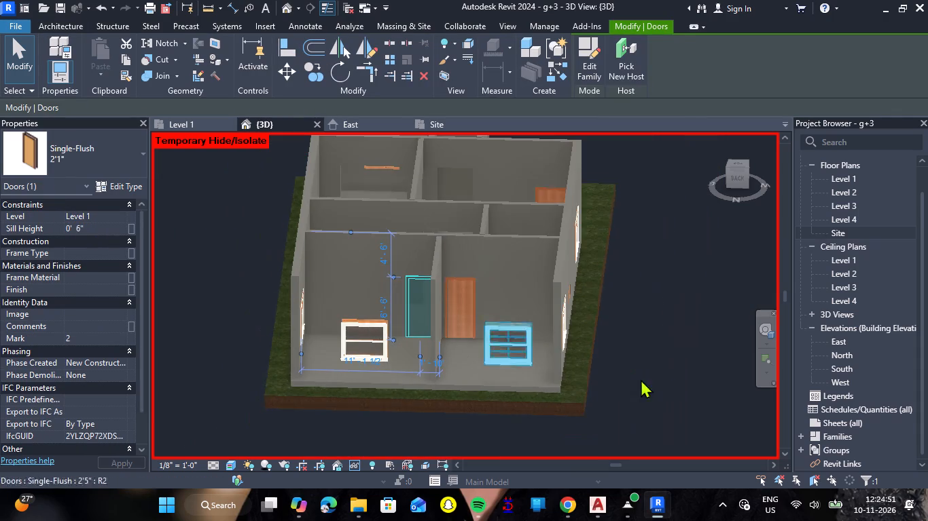
click(655, 372)
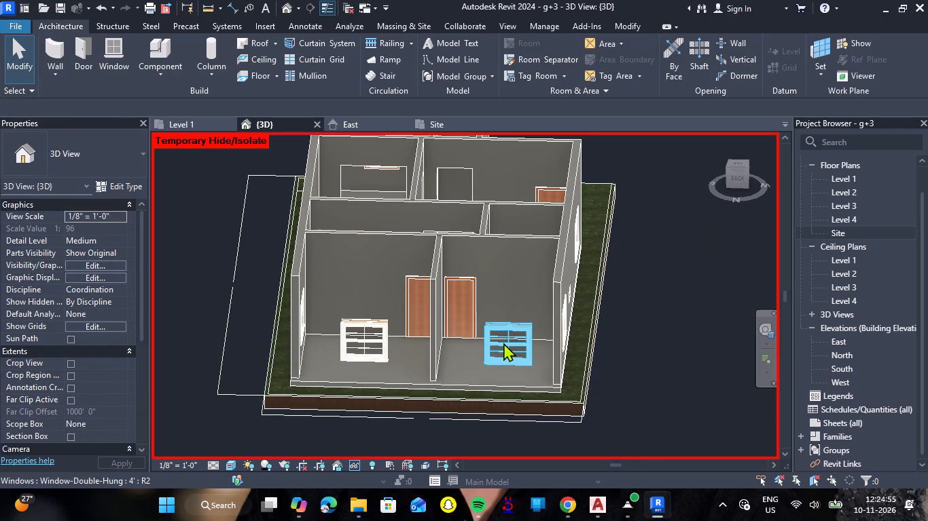
click(514, 325)
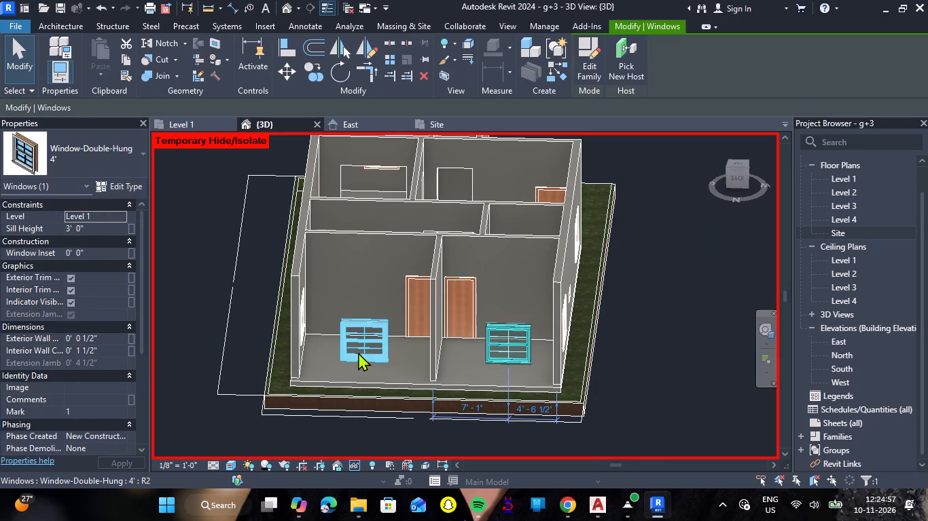
ctrl+click(351, 321)
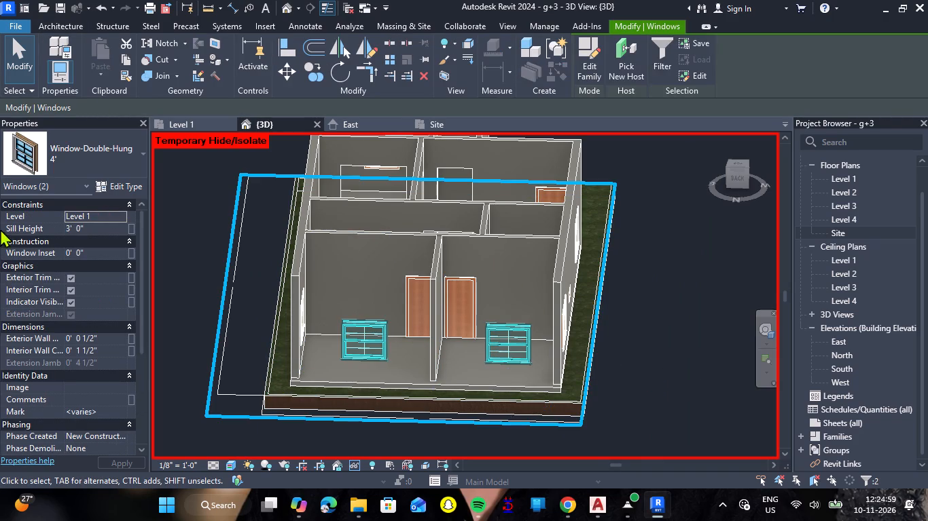
click(108, 227)
key(4)
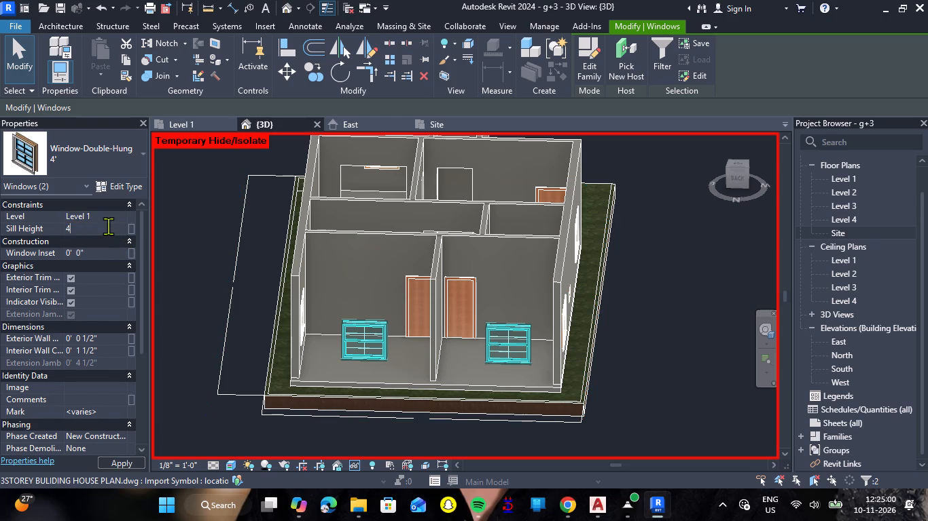
key(apostrophe)
key(Return)
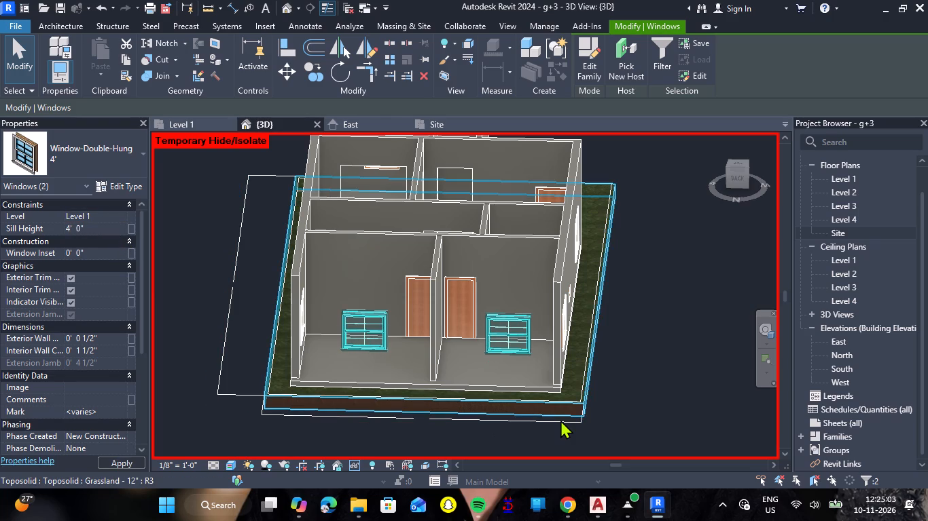
click(700, 372)
Set the sill height of the small 2' fixed window in the house's left exterior wall to 7'.
shift+right_drag(662, 374, 568, 379)
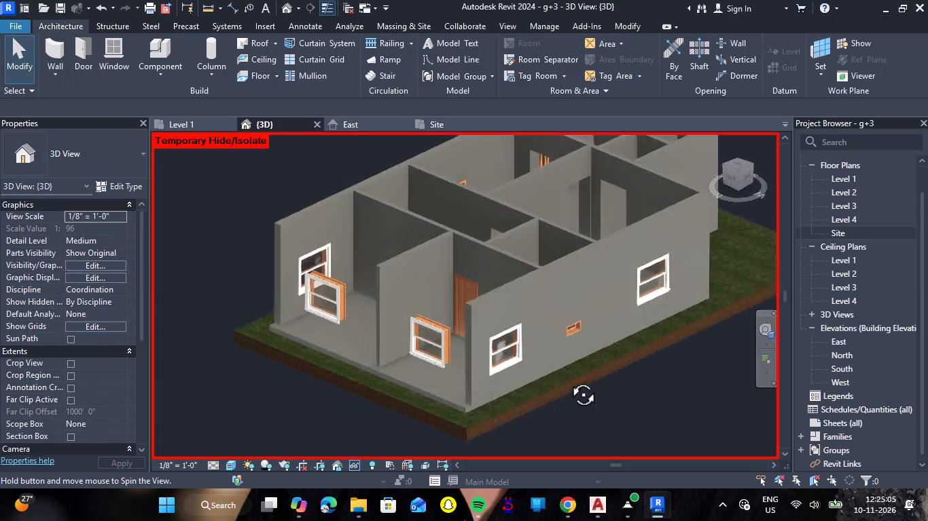
shift+right_drag(568, 379, 514, 368)
click(523, 348)
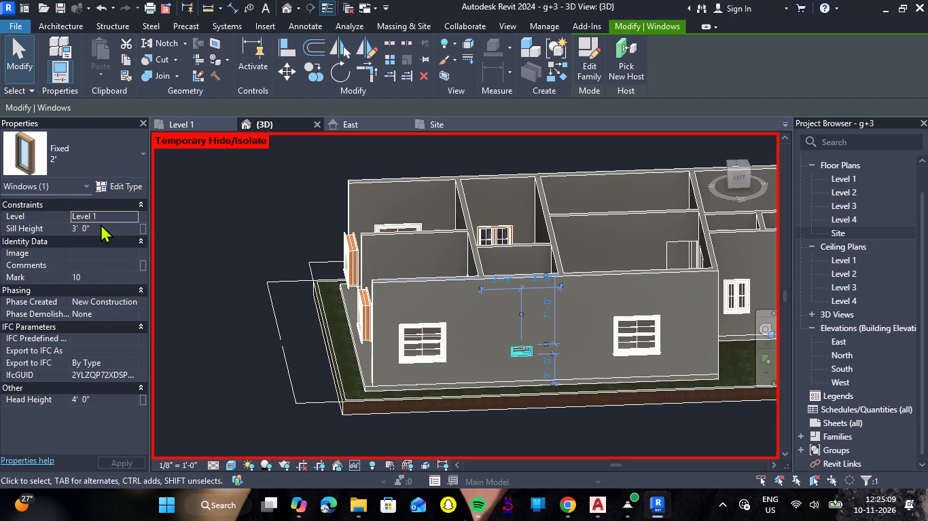
click(101, 224)
text(7')
key(Return)
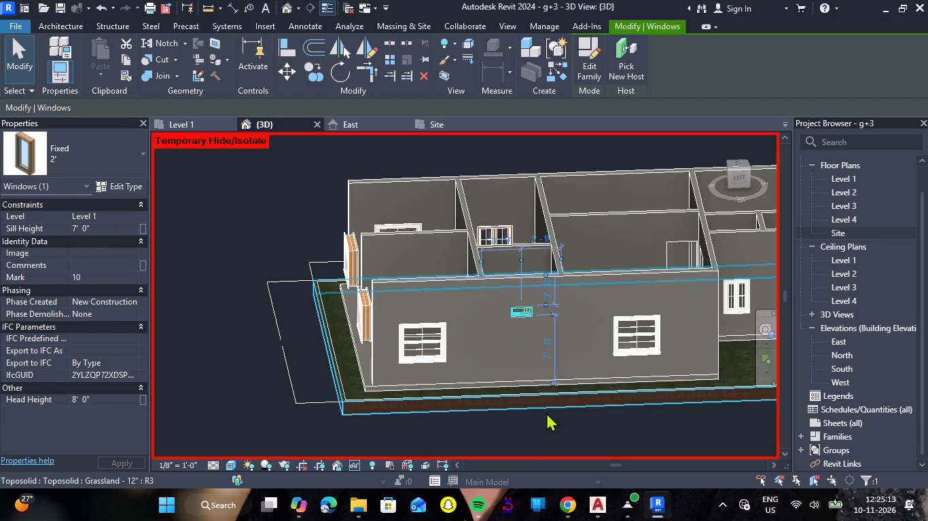
click(562, 418)
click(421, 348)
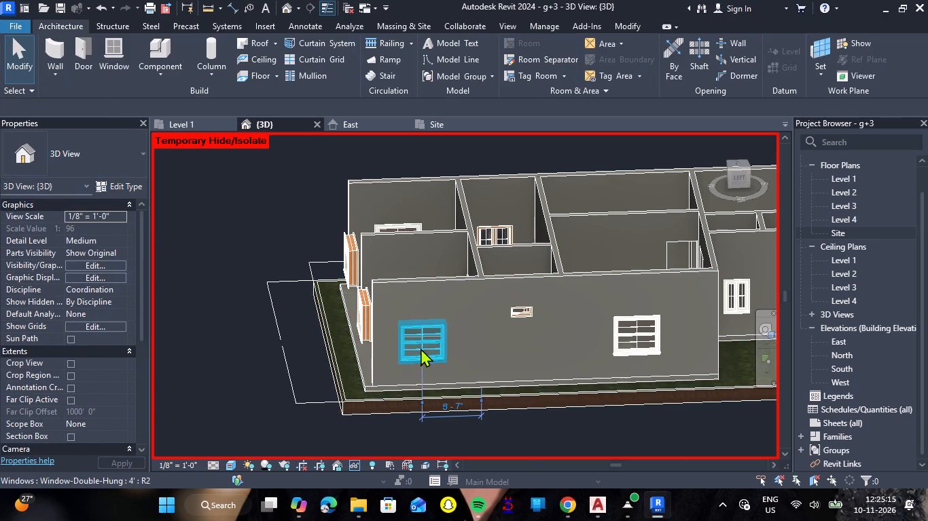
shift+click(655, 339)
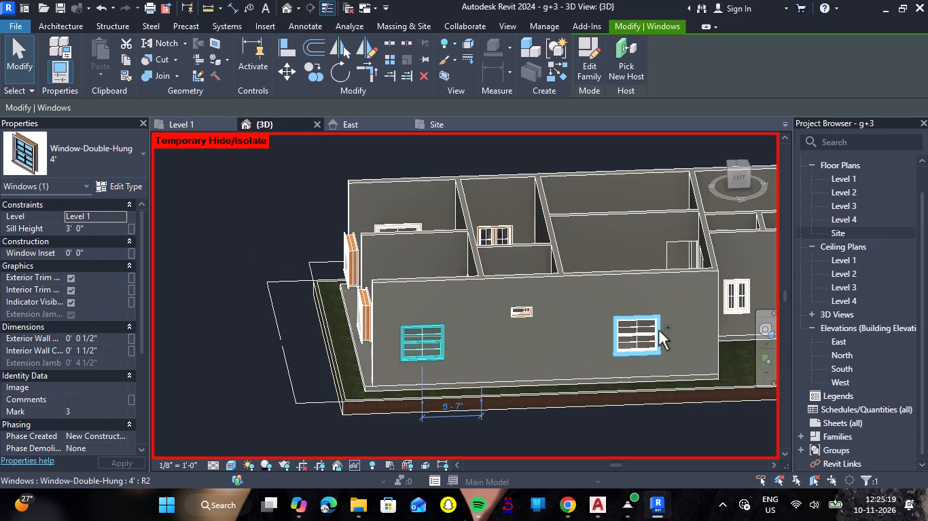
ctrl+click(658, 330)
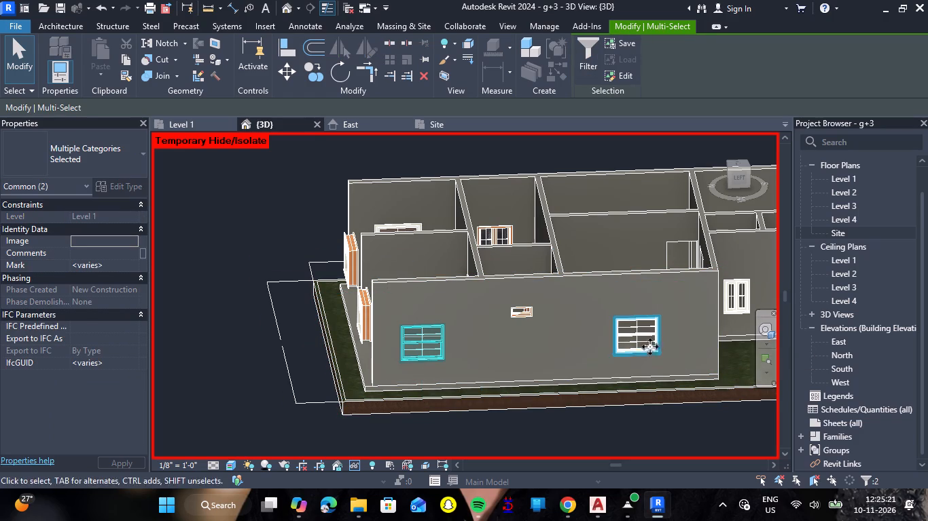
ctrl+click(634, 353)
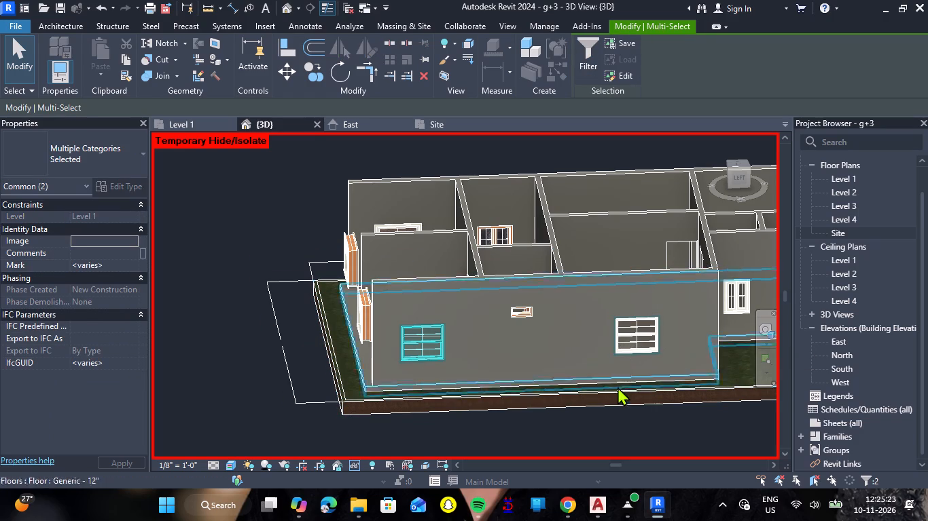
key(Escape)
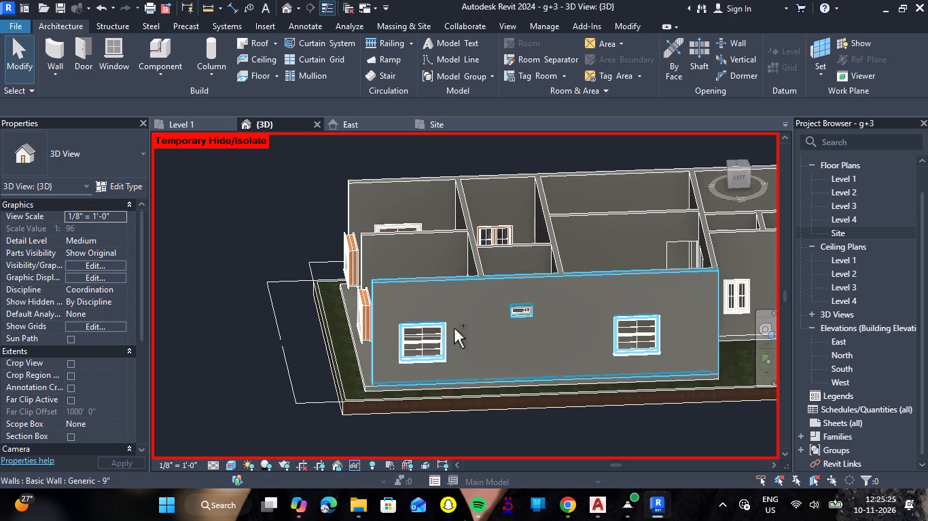
Set the sill height of both 4' double-hung windows in the house's left exterior wall to 4'.
ctrl+click(444, 333)
ctrl+click(648, 330)
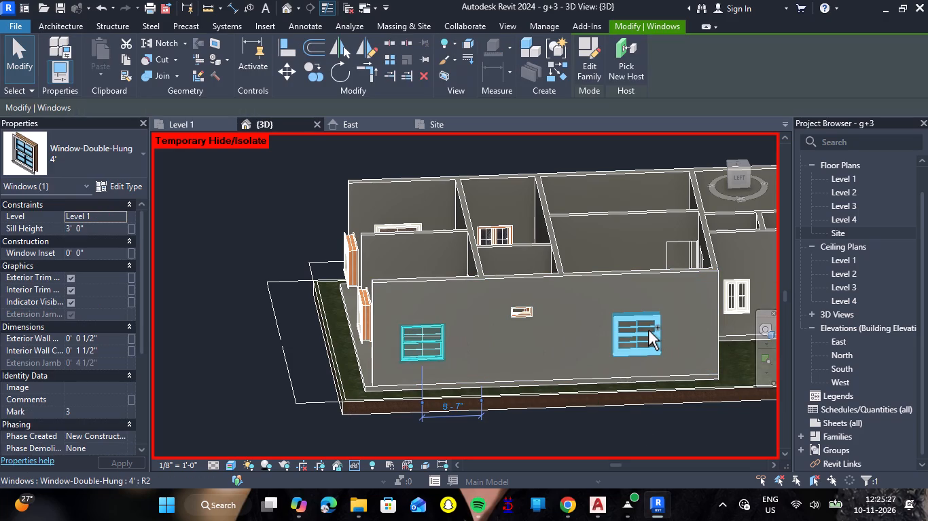
click(103, 229)
text(4')
key(Return)
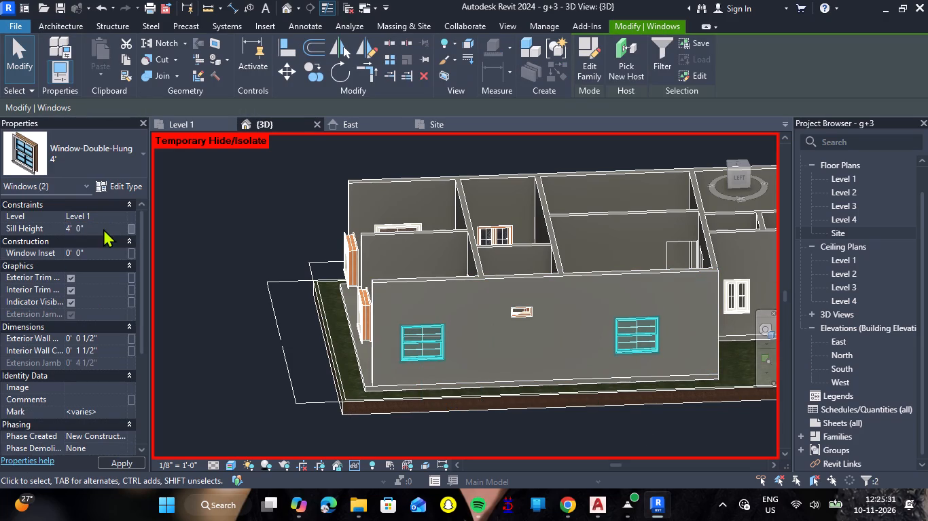
click(558, 423)
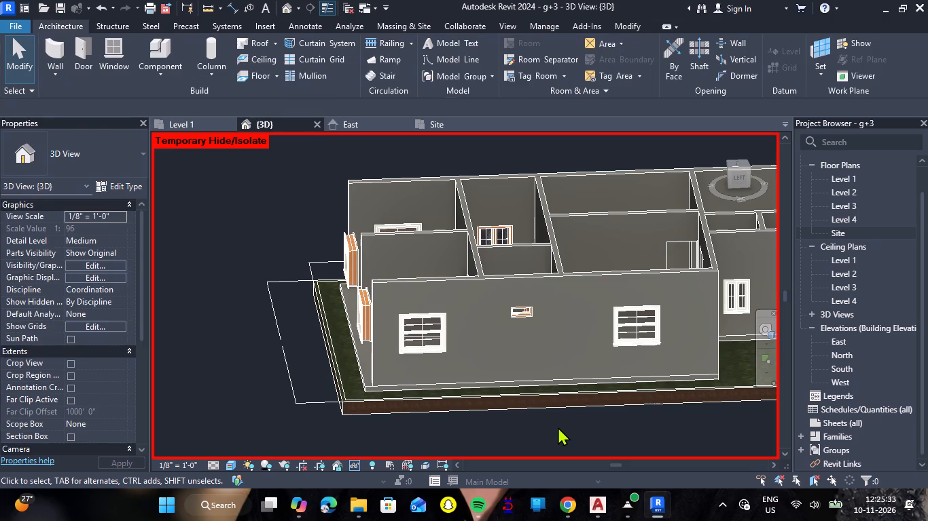
Set the sill height of the 2'7" single-flush exterior door in the recessed front corner to 6 inches.
scroll(628, 423, down, 1)
shift+right_drag(637, 427, 582, 380)
shift+middle_drag(635, 427, 567, 427)
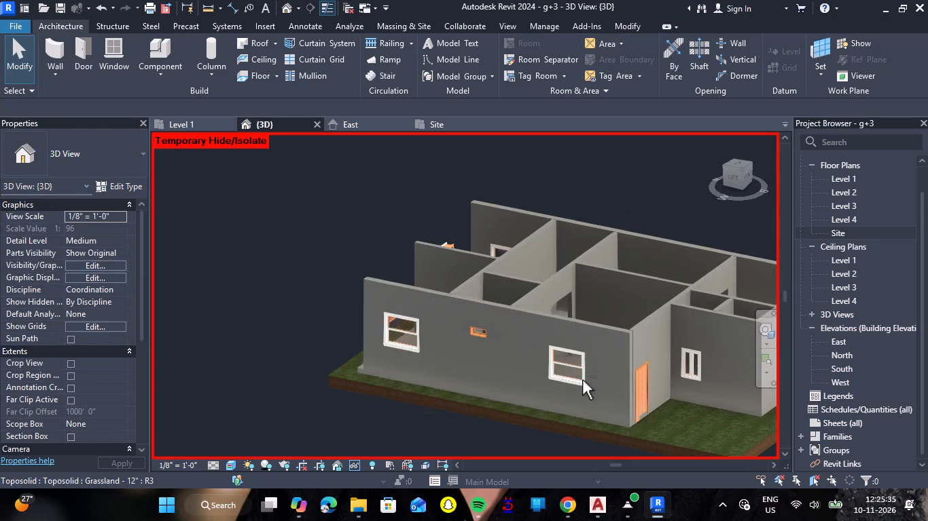
shift+right_drag(582, 380, 495, 361)
scroll(618, 404, up, 3)
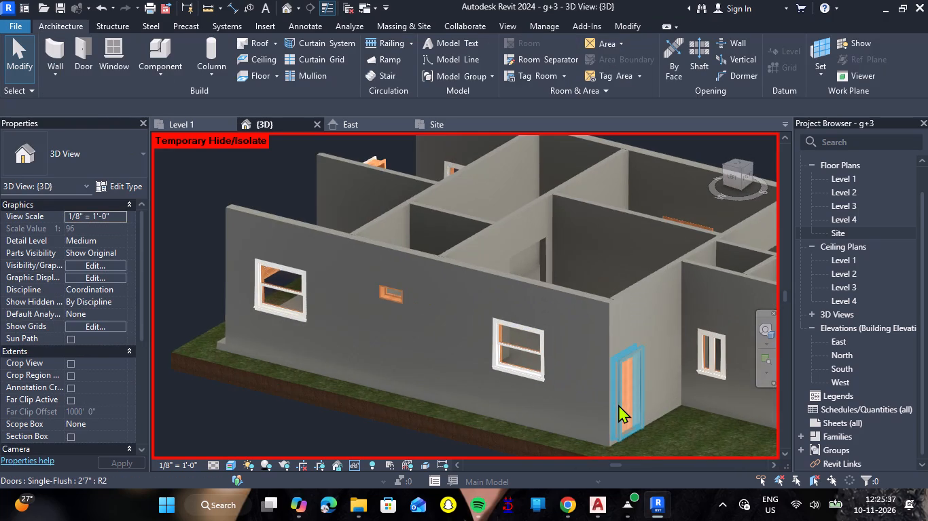
click(620, 404)
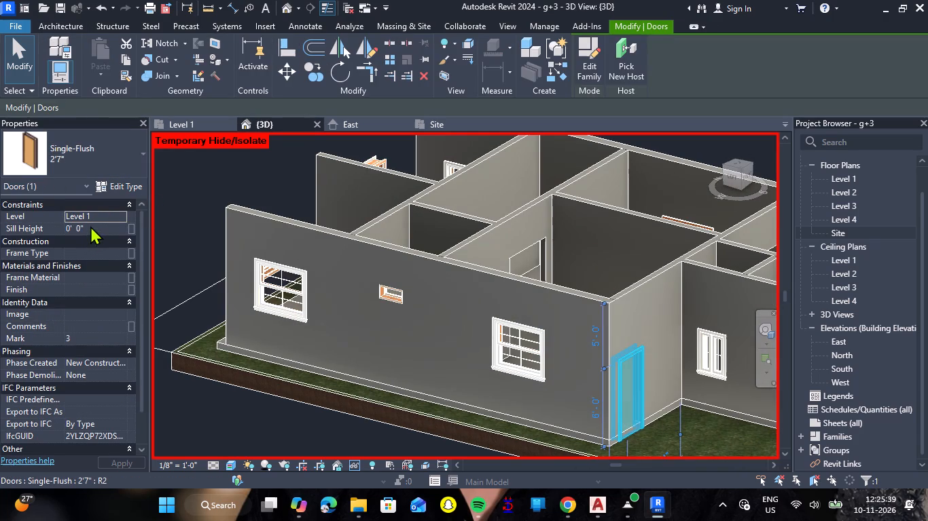
click(90, 226)
key(BackSpace)
text(6")
key(Return)
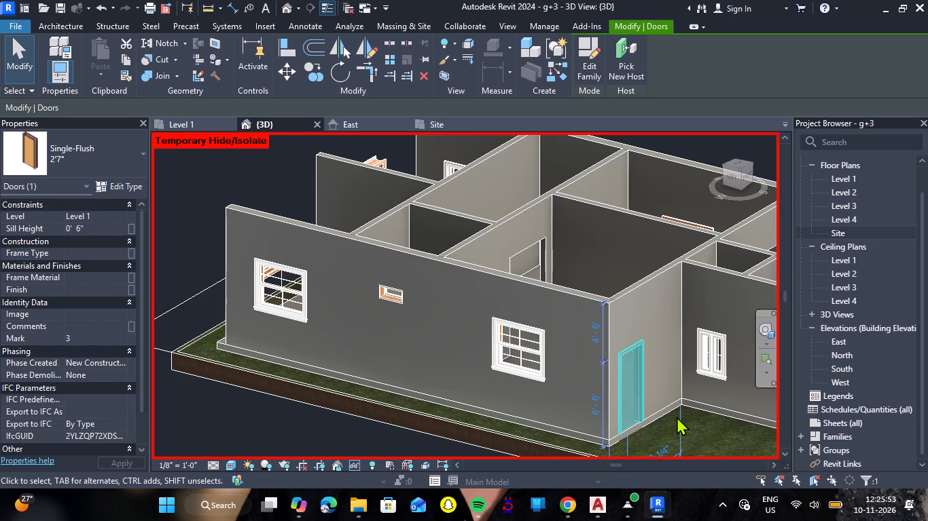
Set the sill height of the 2' double-casement window beside the recessed front entrance to 4'.
scroll(382, 288, down, 2)
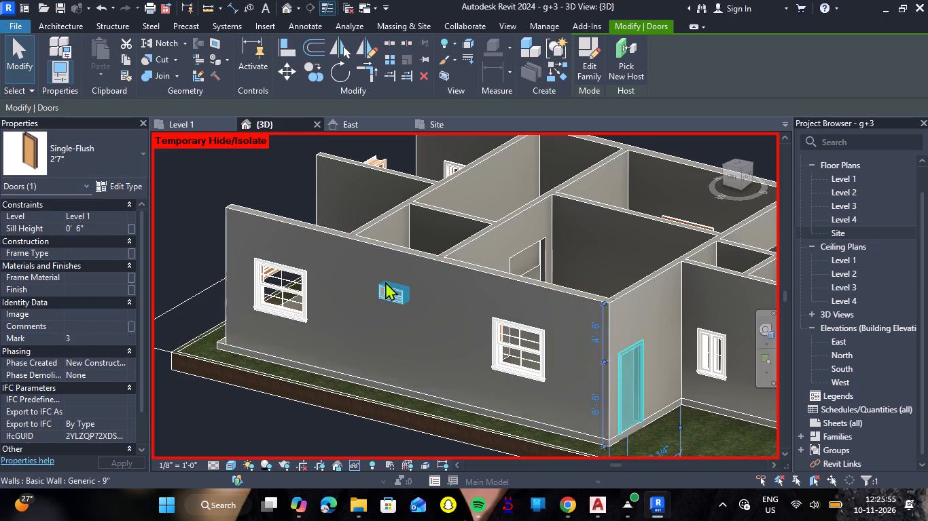
scroll(385, 282, down, 4)
scroll(535, 332, up, 8)
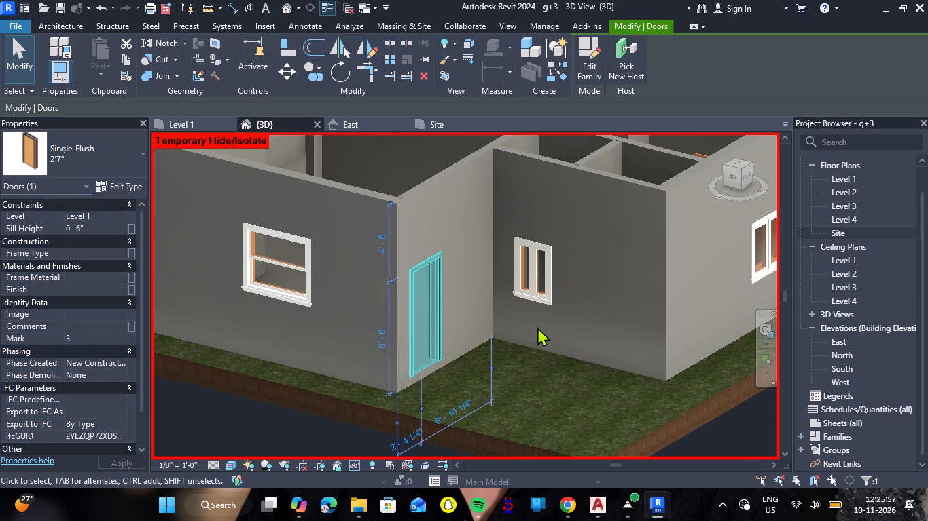
click(538, 284)
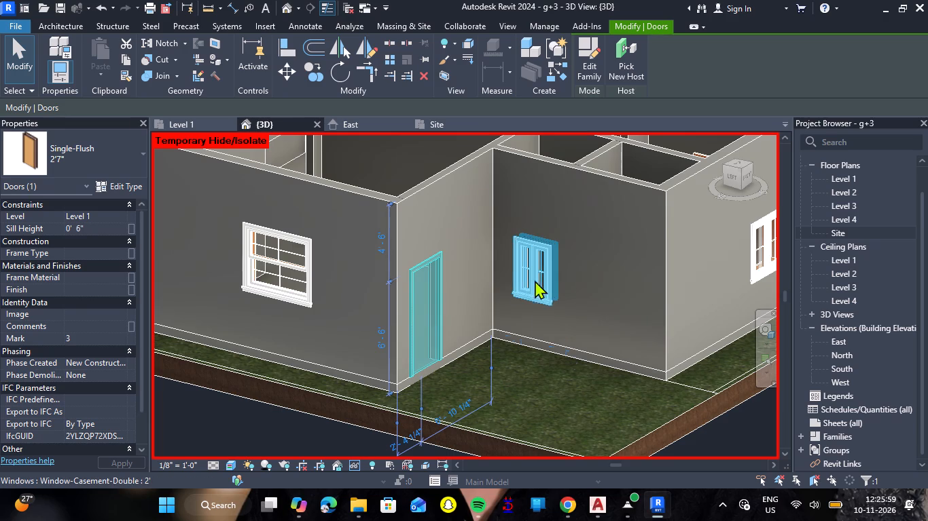
click(91, 228)
text(4')
key(Return)
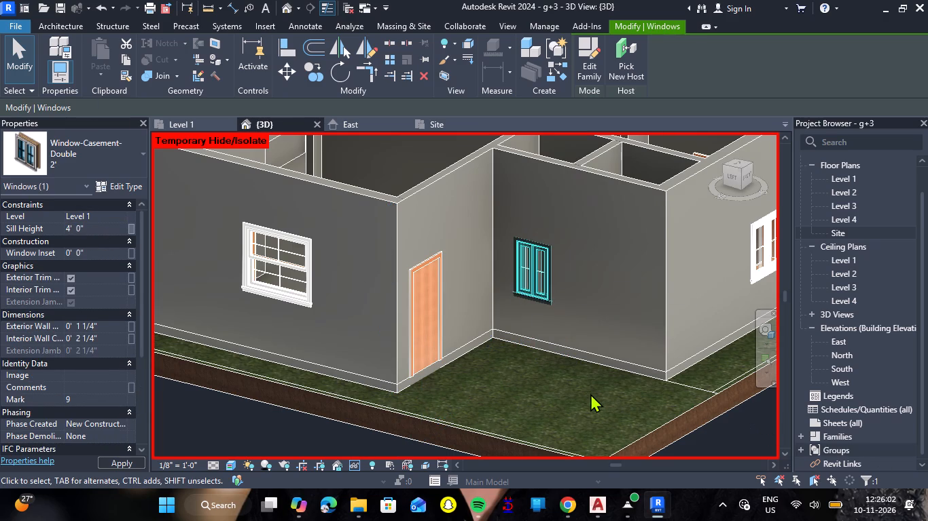
click(558, 380)
Set the sill height of the front wall's 3' double-casement window and the four windows along the right exterior wall to 4'.
scroll(565, 377, down, 5)
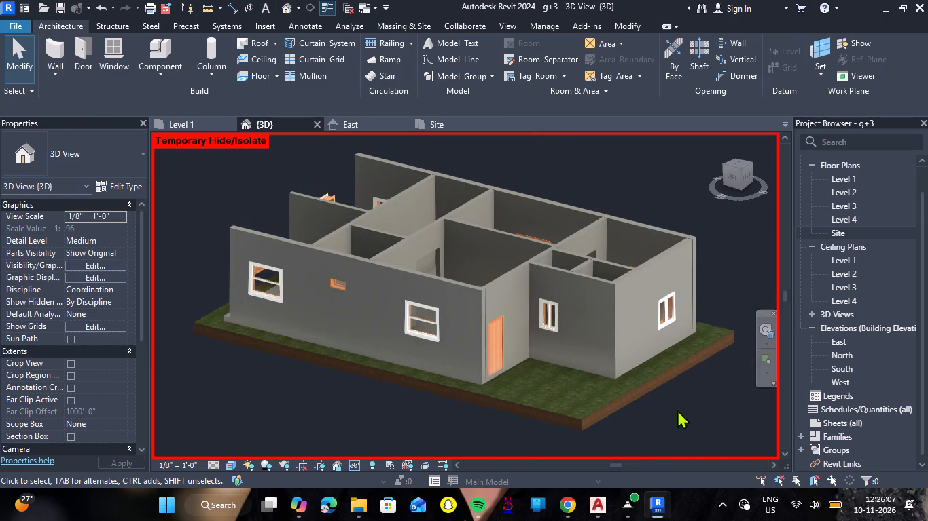
shift+right_drag(700, 414, 605, 442)
shift+middle_drag(699, 414, 608, 440)
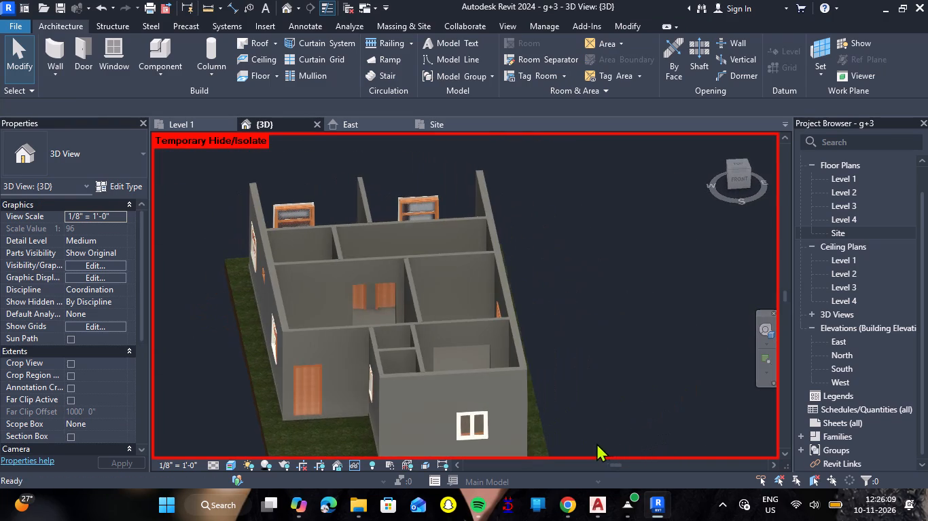
scroll(598, 288, down, 4)
scroll(550, 385, up, 4)
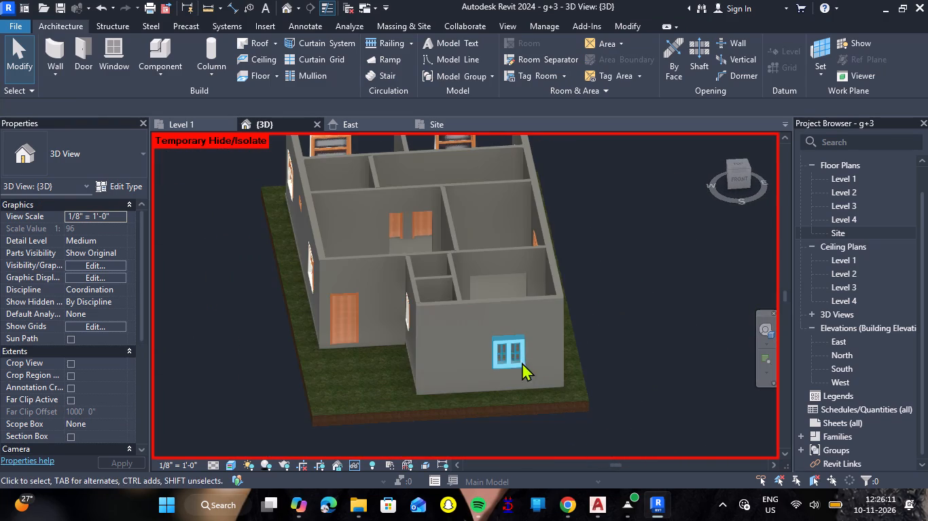
click(509, 346)
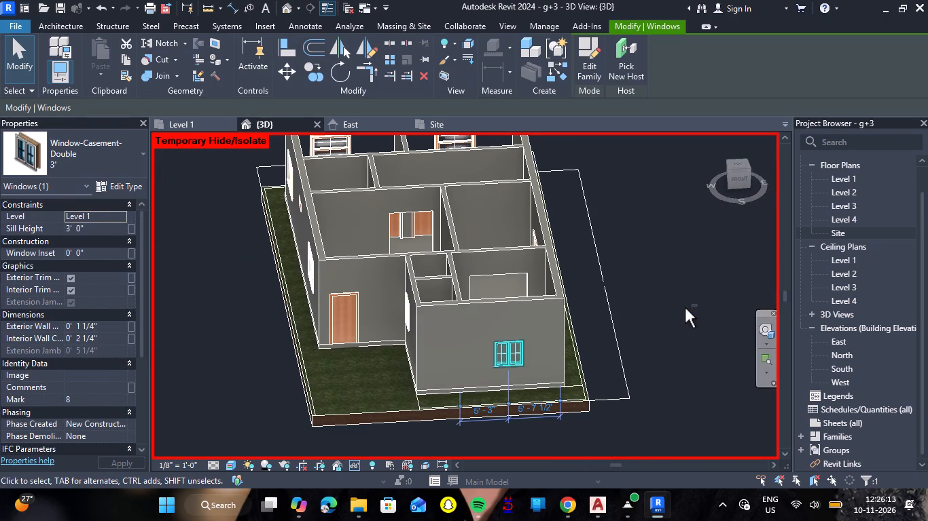
shift+right_drag(685, 308, 541, 315)
shift+scroll(541, 315, up, 1)
scroll(534, 312, down, 6)
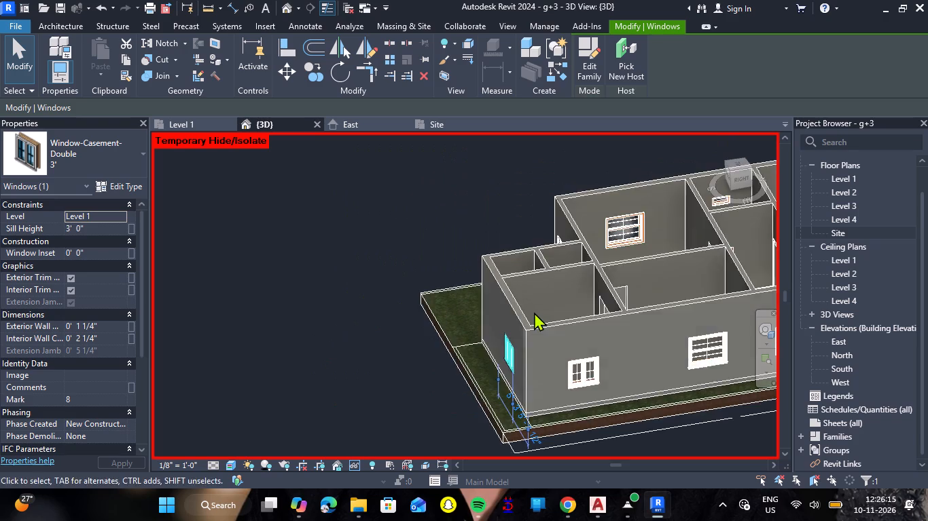
scroll(609, 381, up, 5)
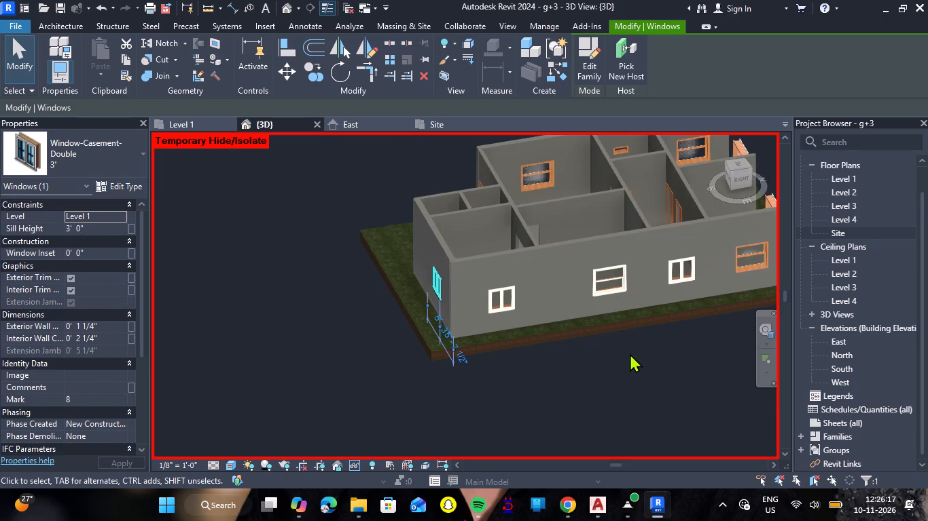
ctrl+click(498, 308)
ctrl+click(601, 284)
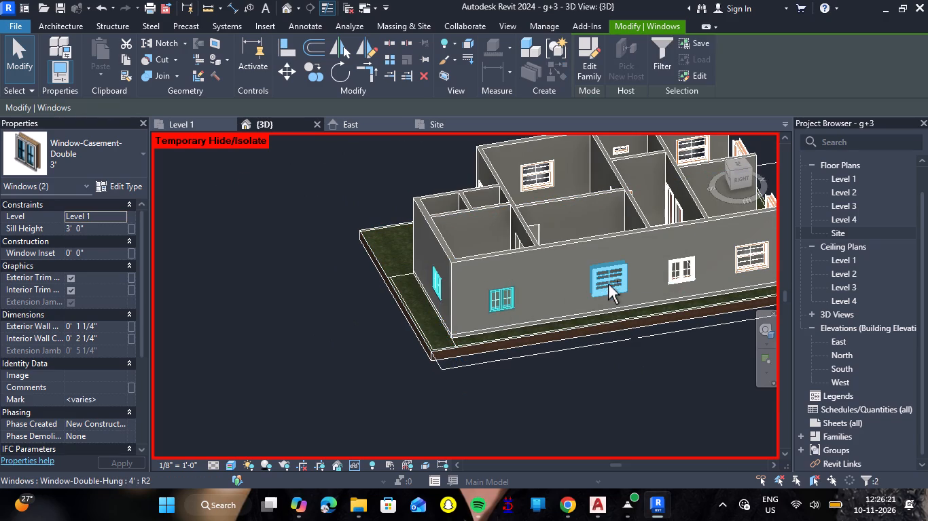
ctrl+click(684, 275)
ctrl+click(747, 267)
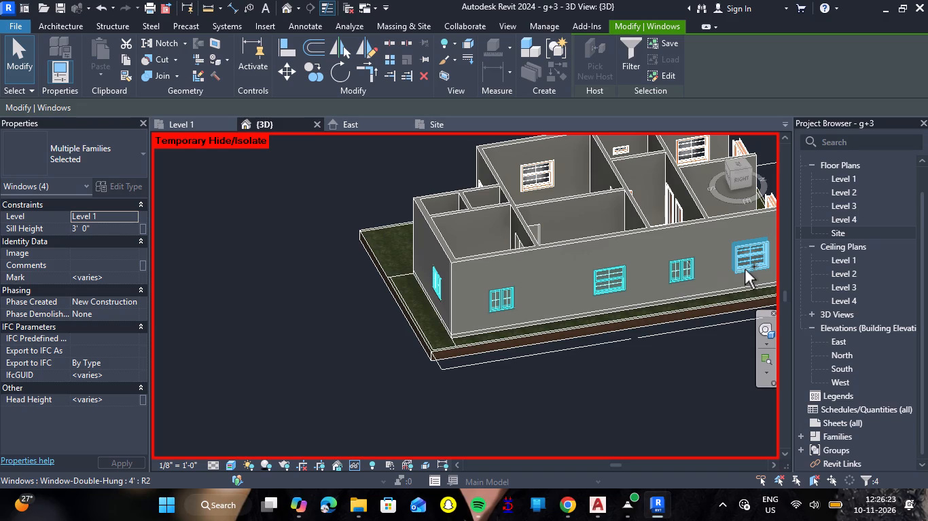
click(101, 229)
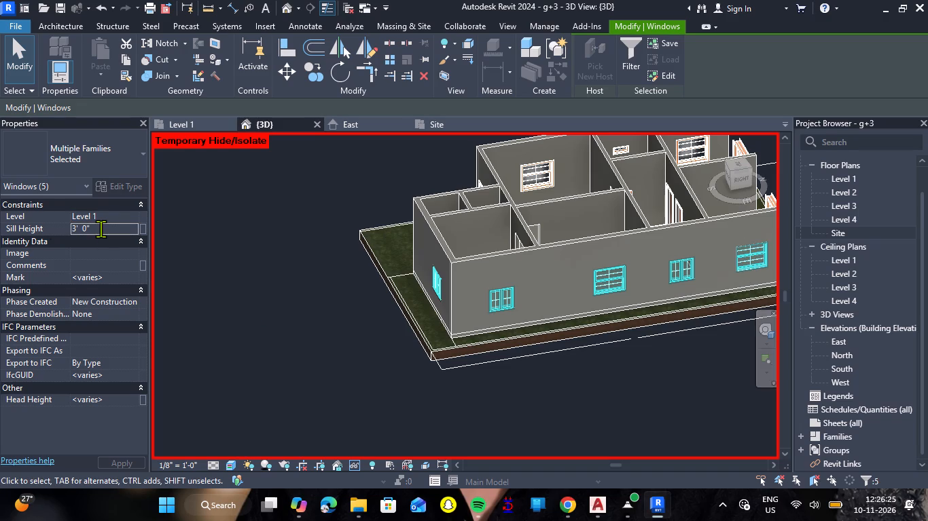
text(4')
key(Return)
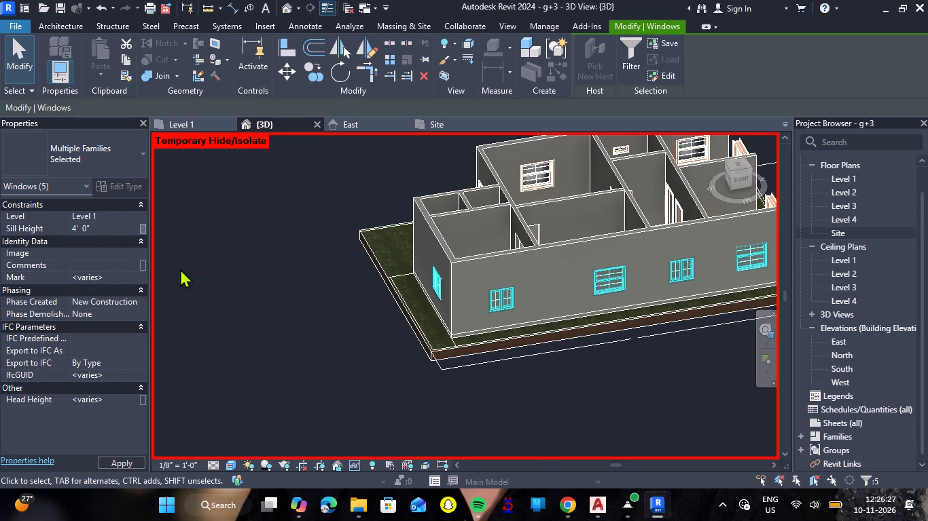
Open the profile of the interior Generic - 6" wall containing the wide rectangular opening for editing in 3D.
click(544, 386)
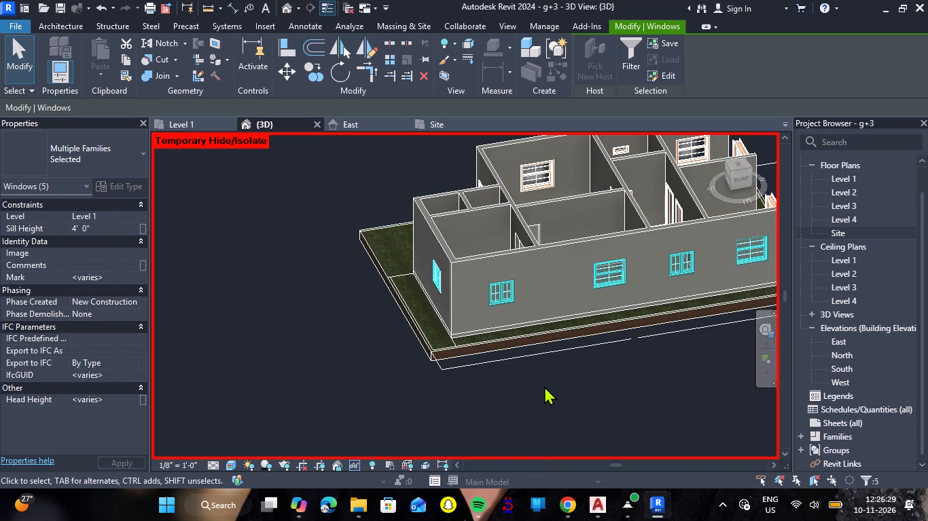
scroll(525, 378, down, 3)
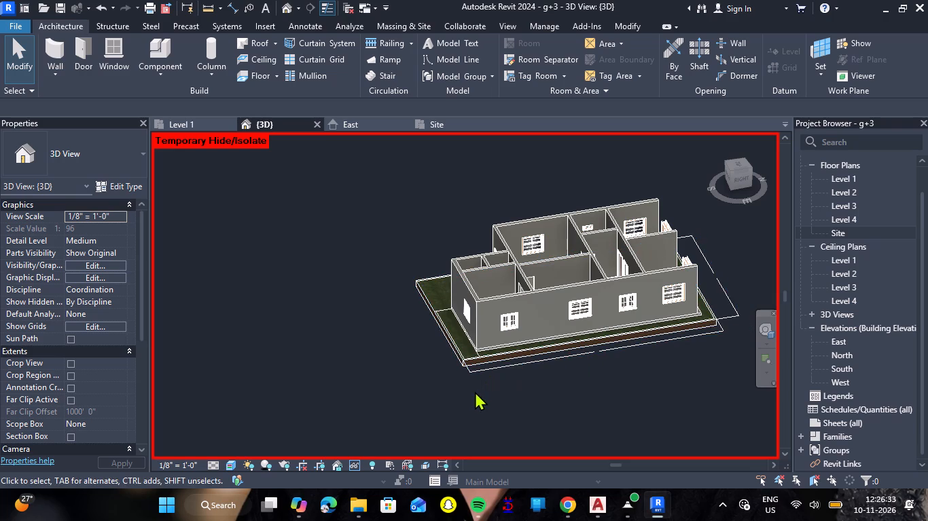
shift+right_drag(474, 391, 609, 381)
shift+middle_drag(474, 391, 609, 381)
shift+right_drag(609, 381, 610, 383)
scroll(425, 221, up, 7)
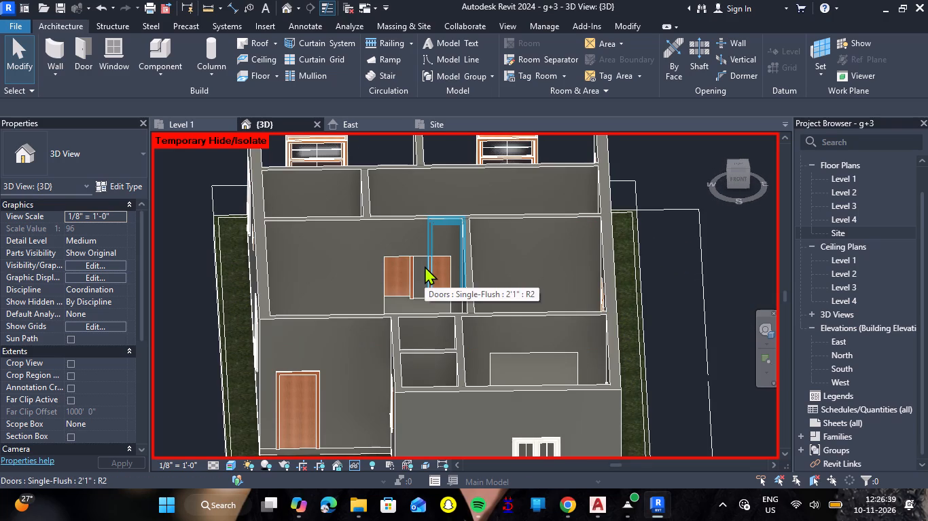
scroll(425, 266, up, 2)
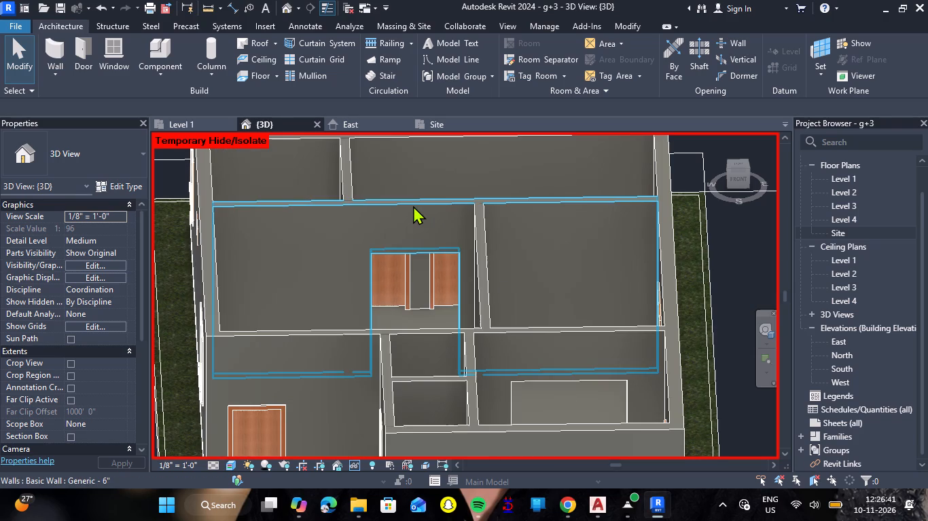
double_click(413, 206)
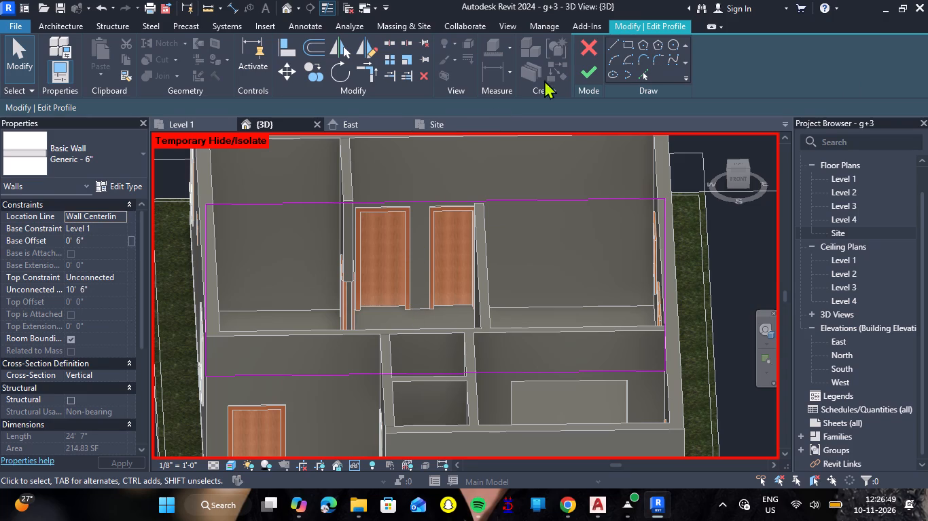
Set the 3D view's visual style to Wireframe so the wall profile and existing opening can be traced.
shift+right_drag(438, 294, 422, 358)
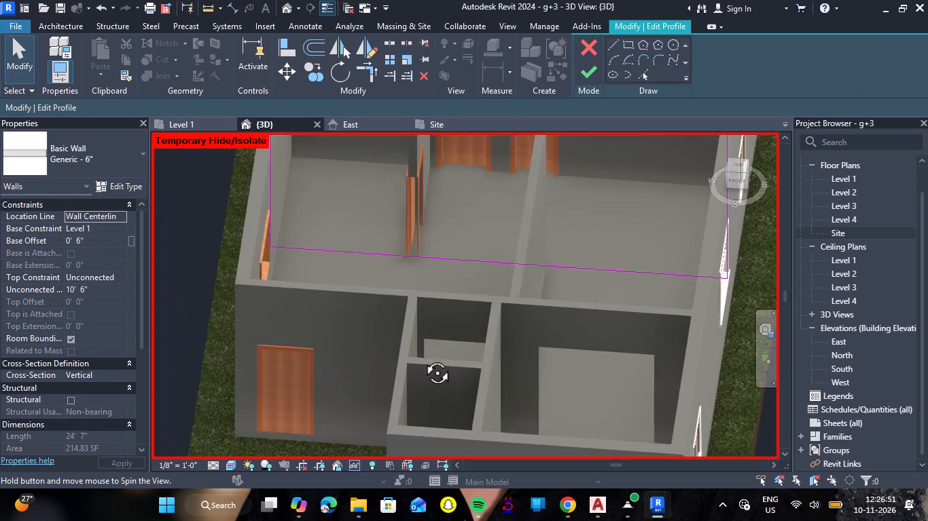
shift+right_drag(422, 358, 421, 368)
scroll(451, 267, down, 3)
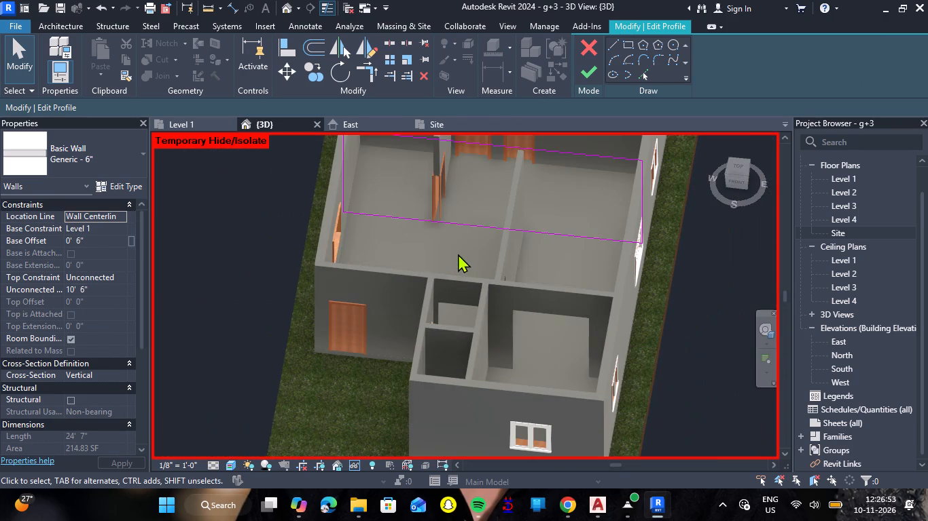
shift+right_drag(452, 246, 450, 290)
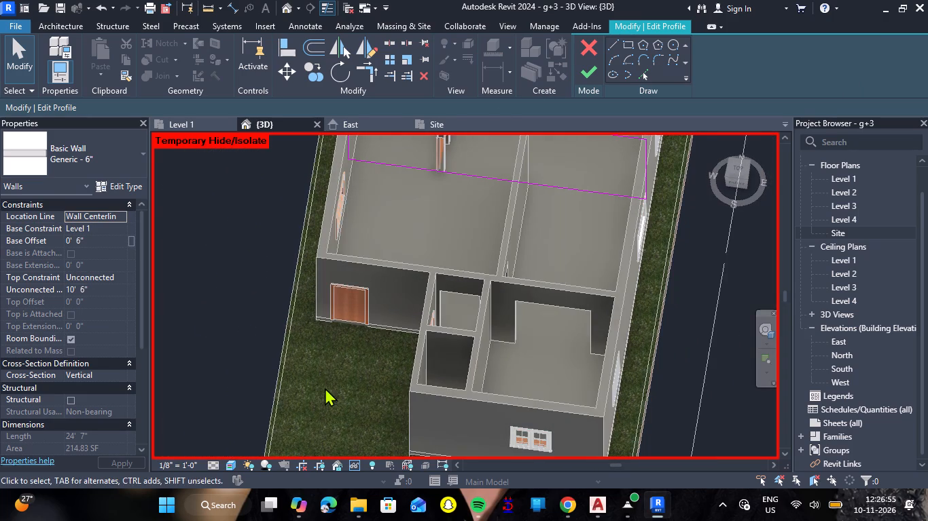
shift+right_drag(325, 388, 352, 391)
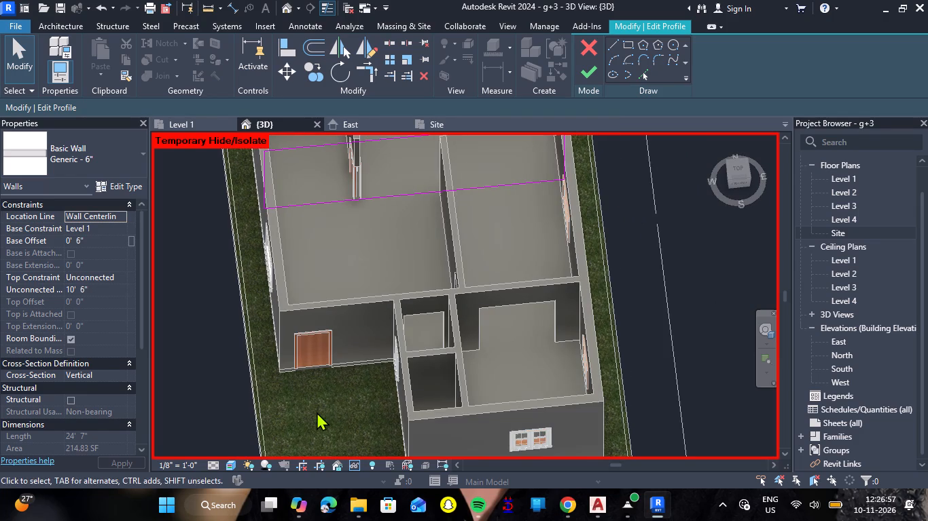
shift+right_click(334, 393)
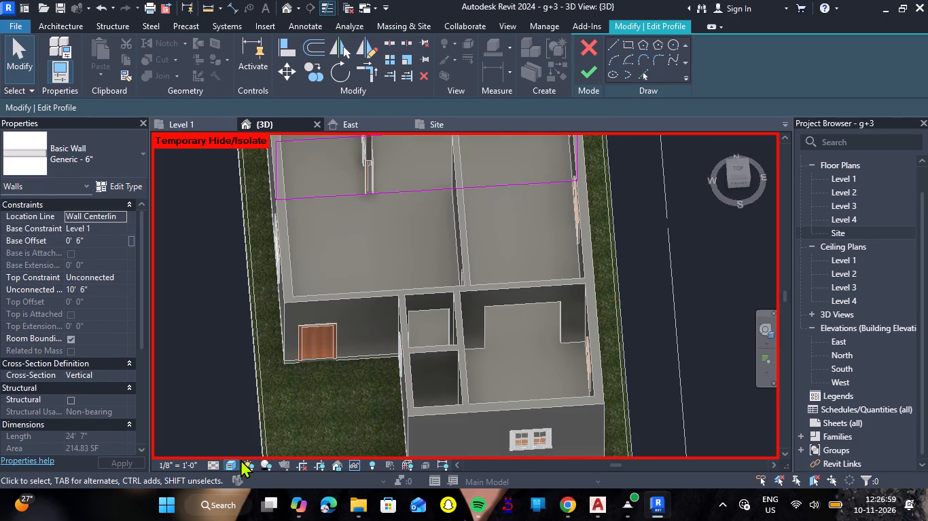
click(232, 462)
click(256, 405)
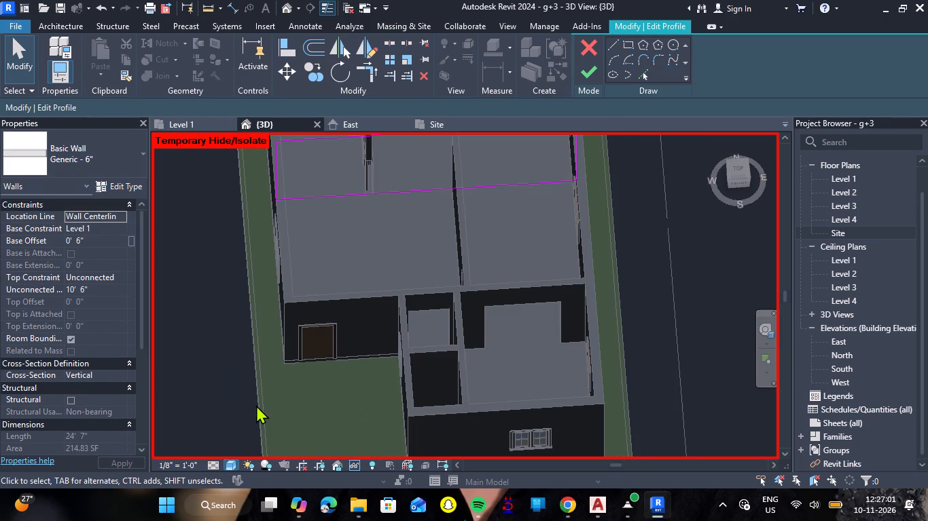
click(227, 459)
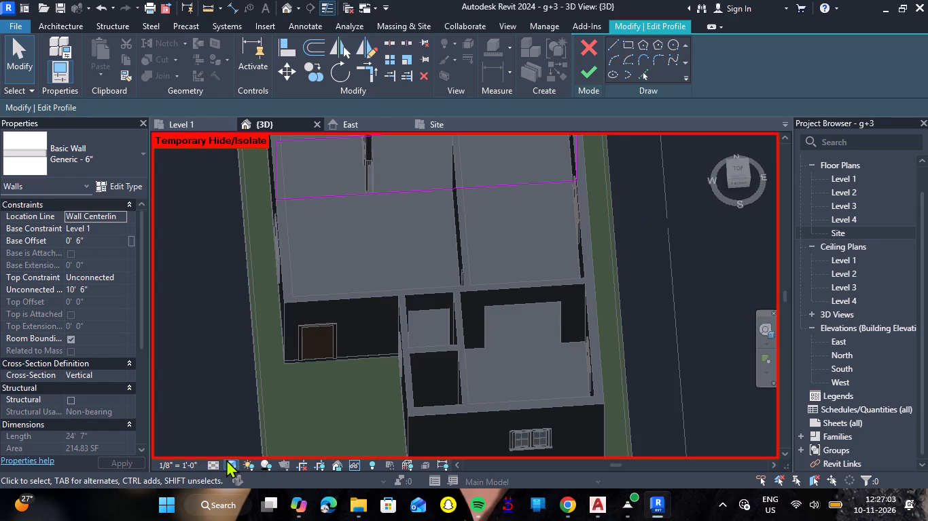
click(222, 469)
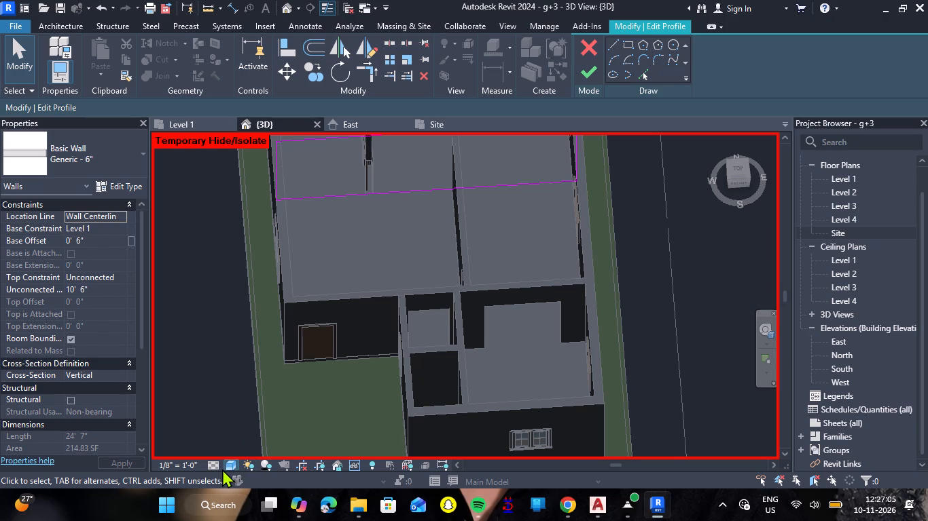
click(225, 467)
click(248, 383)
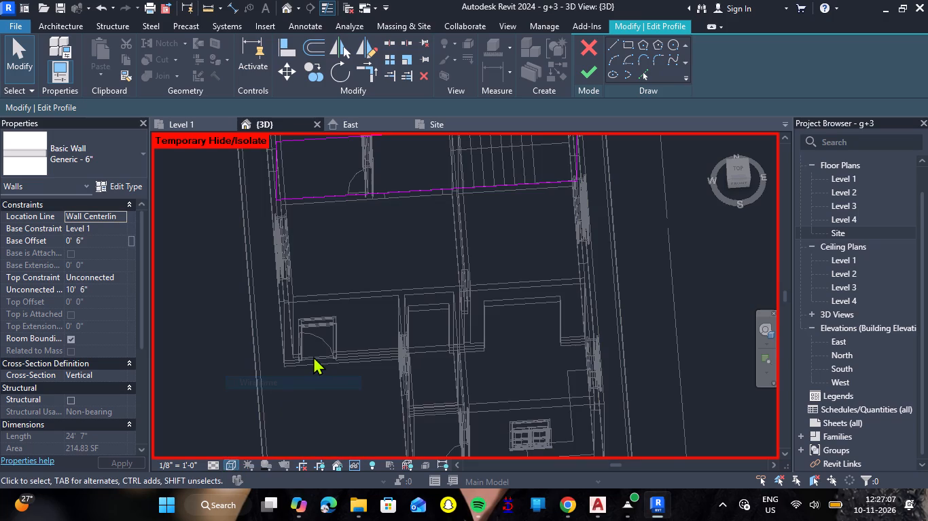
Draw two vertical profile lines 11' long from the base corners of the existing wall opening to the wall's top edge.
right_drag(509, 227, 491, 287)
middle_drag(503, 216, 492, 318)
scroll(423, 273, up, 2)
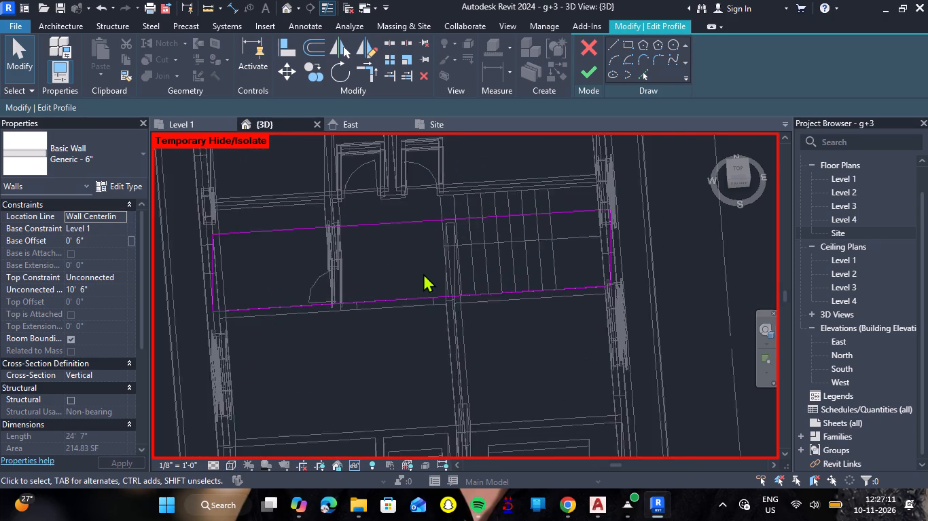
scroll(423, 273, up, 2)
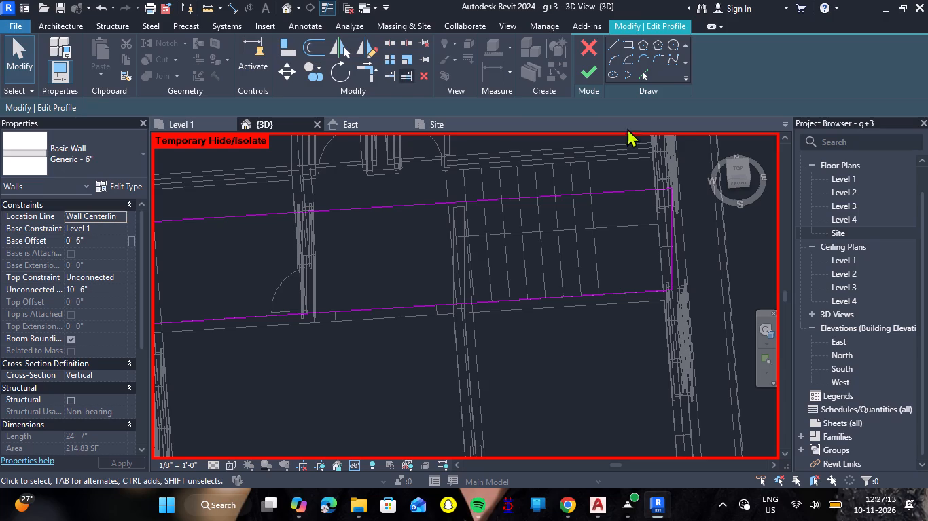
click(619, 45)
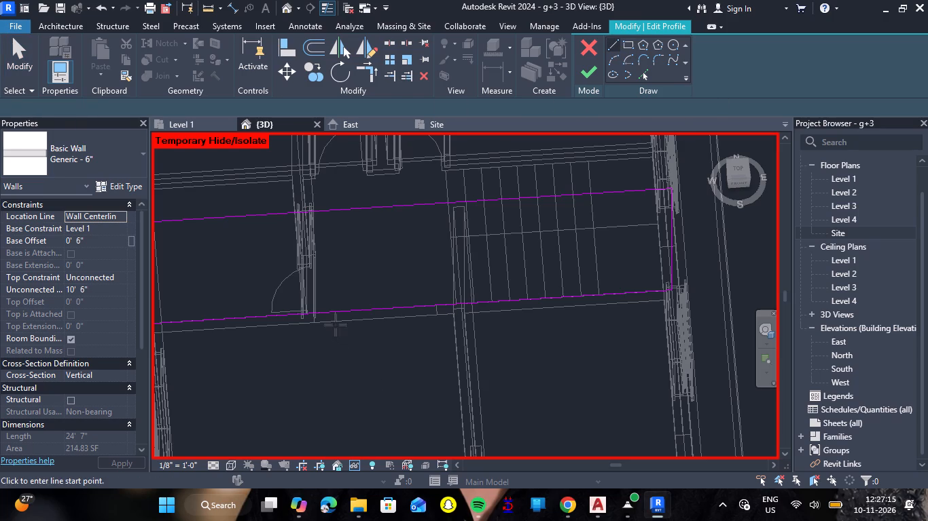
click(336, 315)
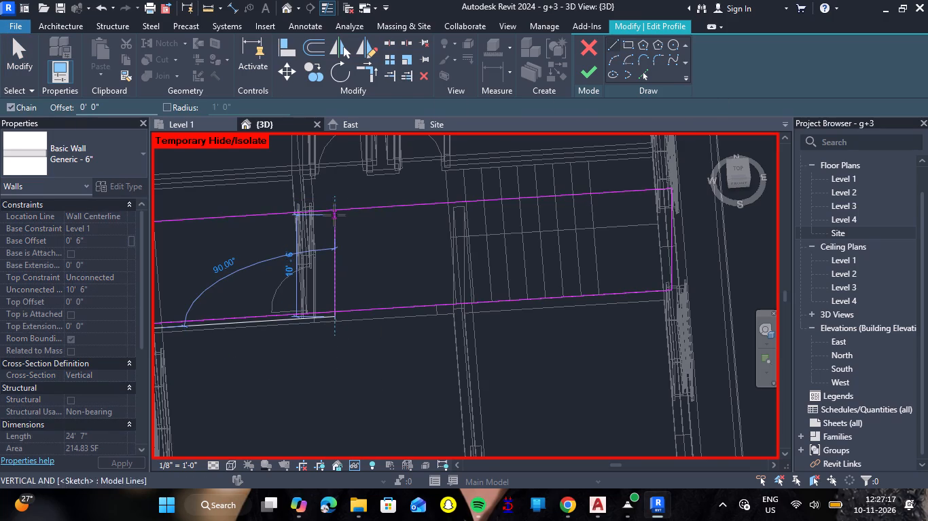
click(336, 211)
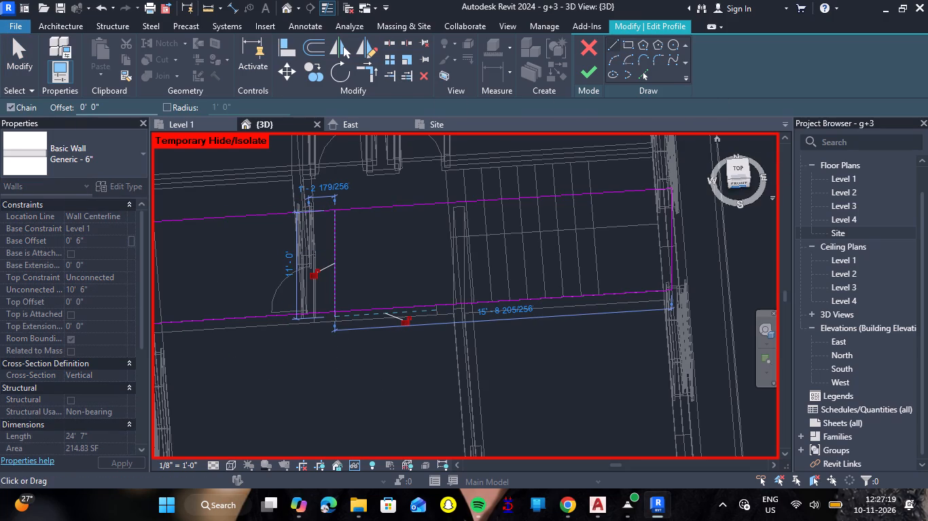
shift+right_drag(556, 384, 539, 393)
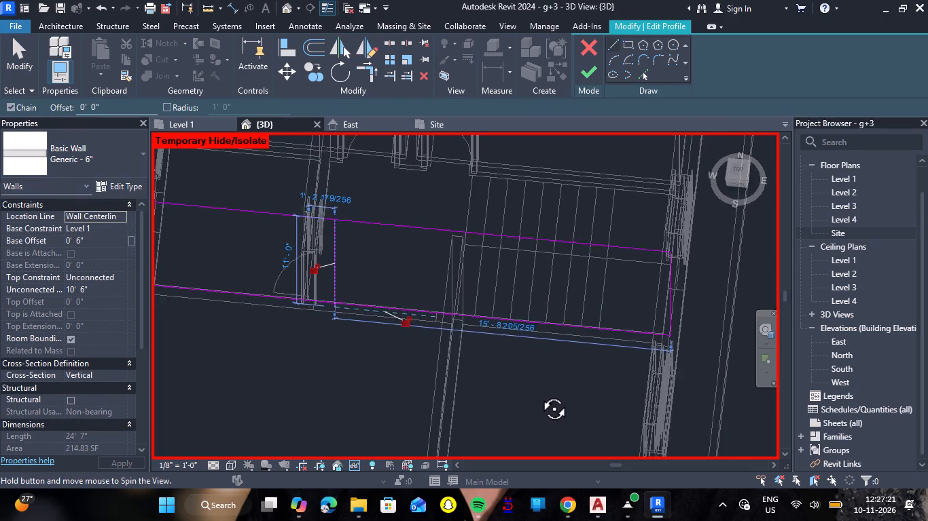
shift+right_drag(539, 393, 552, 329)
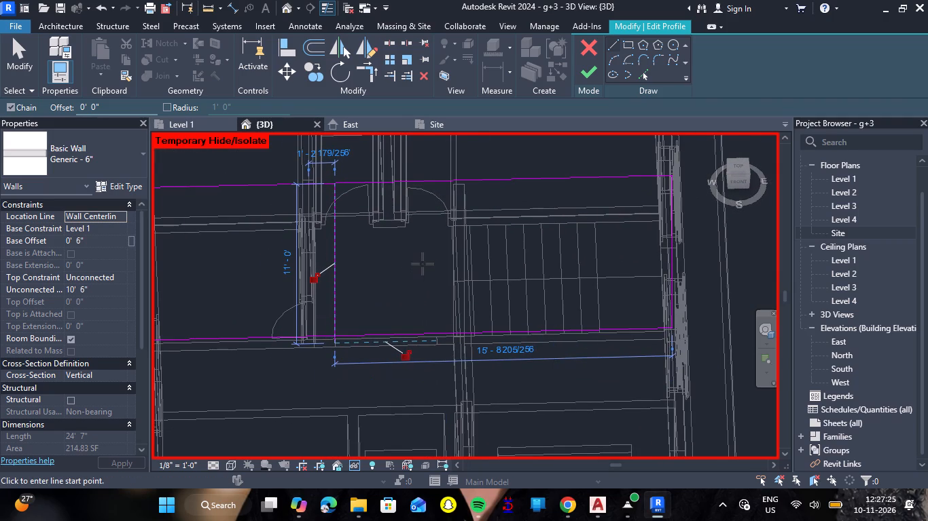
scroll(423, 264, up, 2)
click(441, 366)
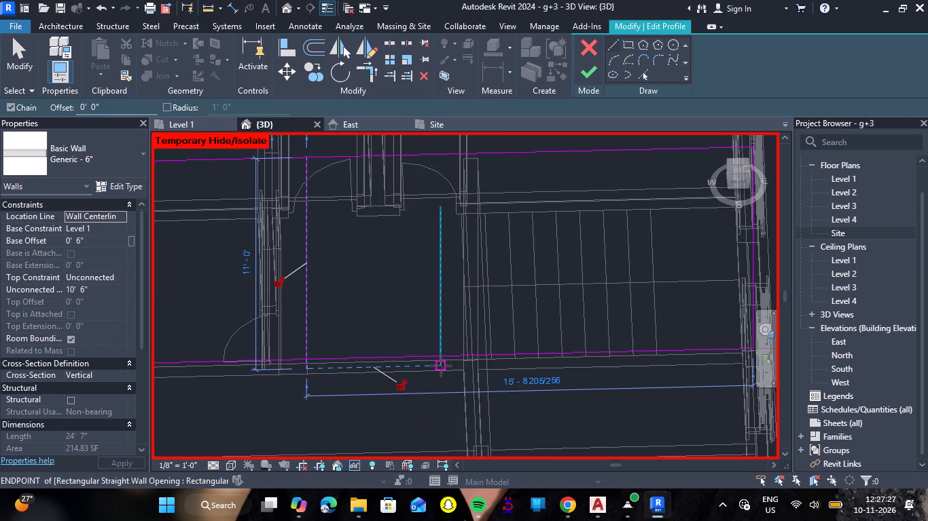
click(444, 156)
key(Escape)
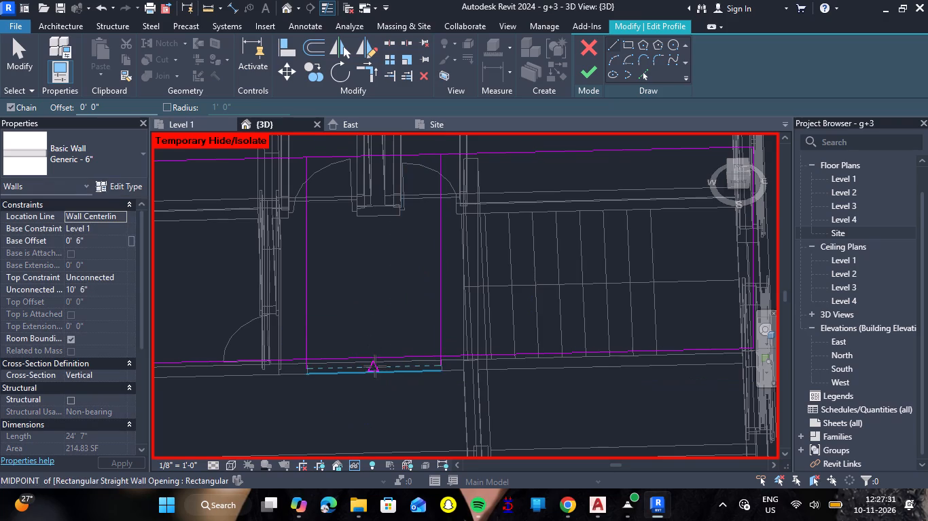
key(Escape)
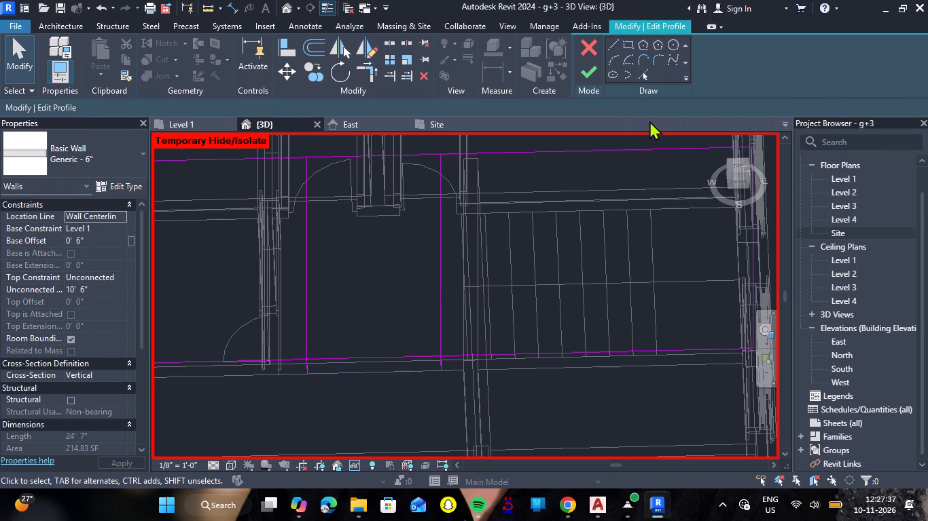
Draw a semicircular arc of about 2'-4" radius between the two vertical lines to form the arched head of the opening.
click(612, 63)
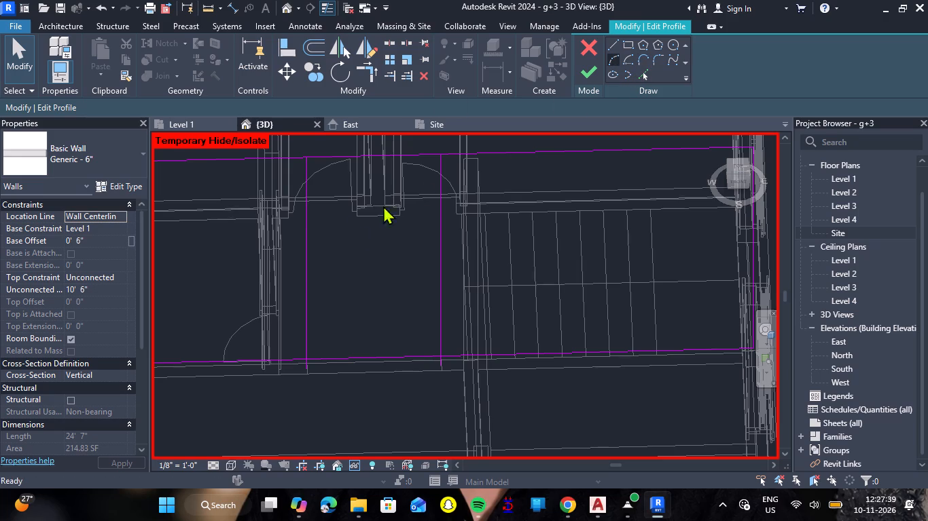
click(306, 227)
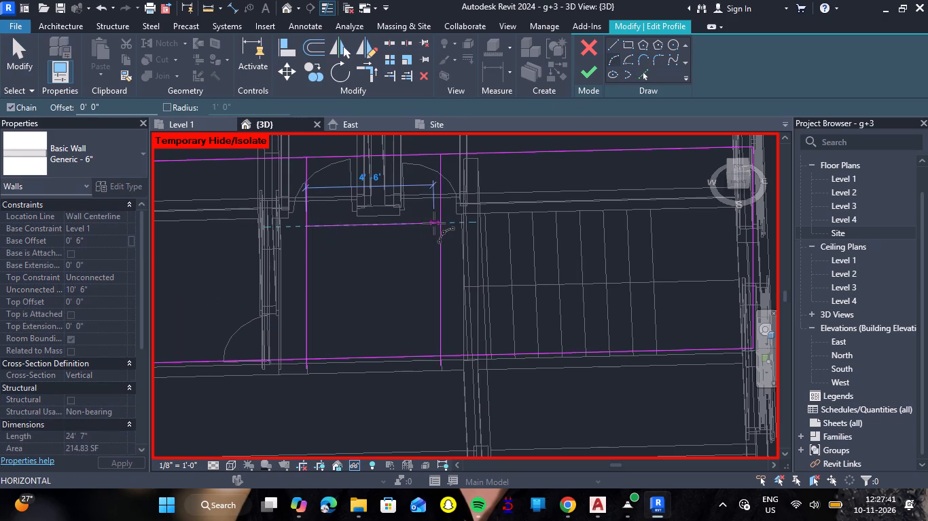
click(440, 225)
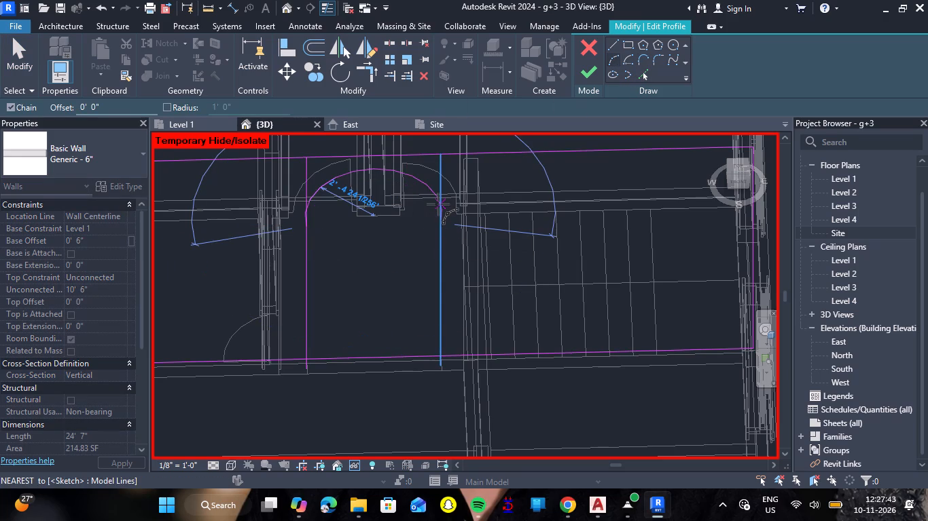
click(438, 214)
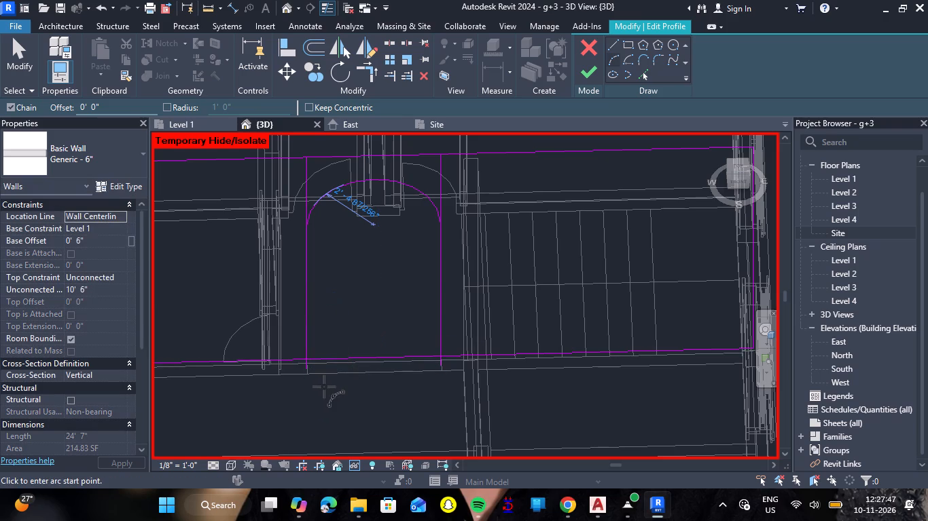
key(Escape)
scroll(312, 365, up, 7)
key(Escape)
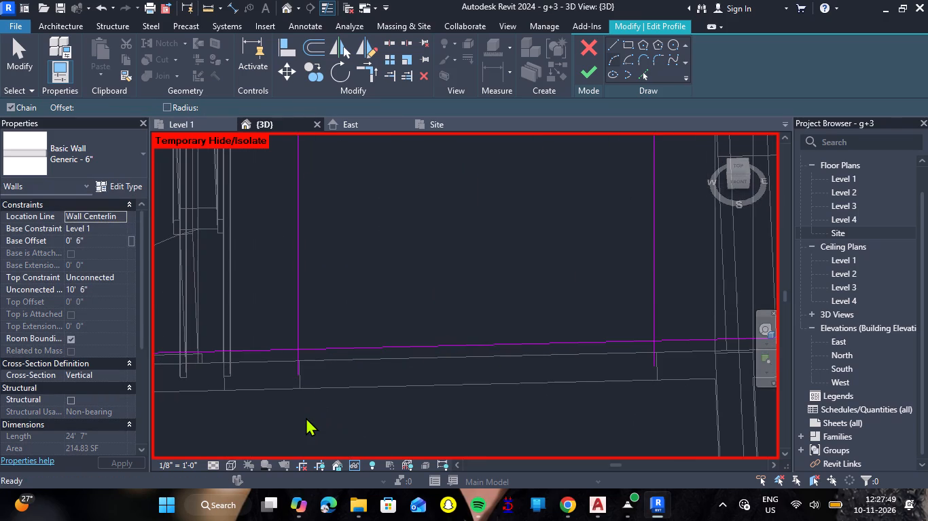
scroll(306, 417, up, 4)
key(Escape)
Nudge both vertical profile lines slightly sideways so they line up with the corners of the existing wall opening.
click(288, 324)
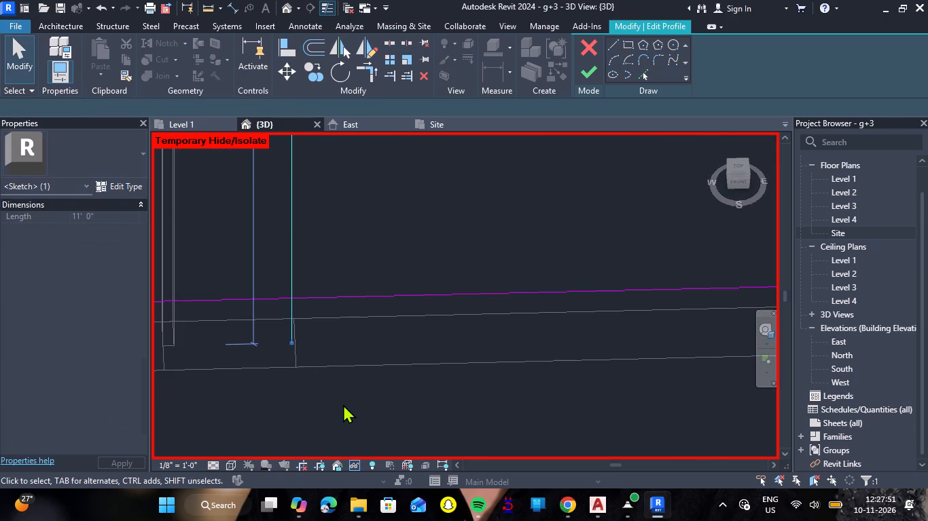
key(Right)
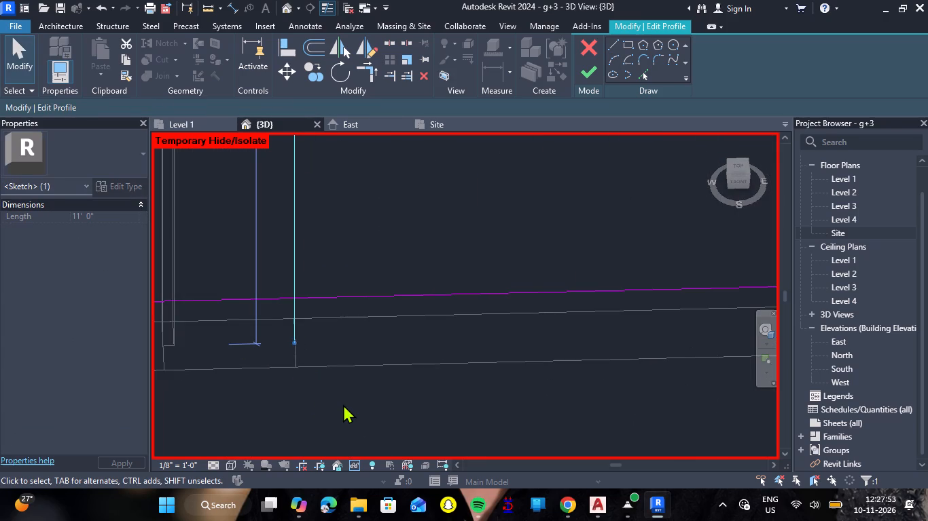
key(Escape)
scroll(370, 397, down, 6)
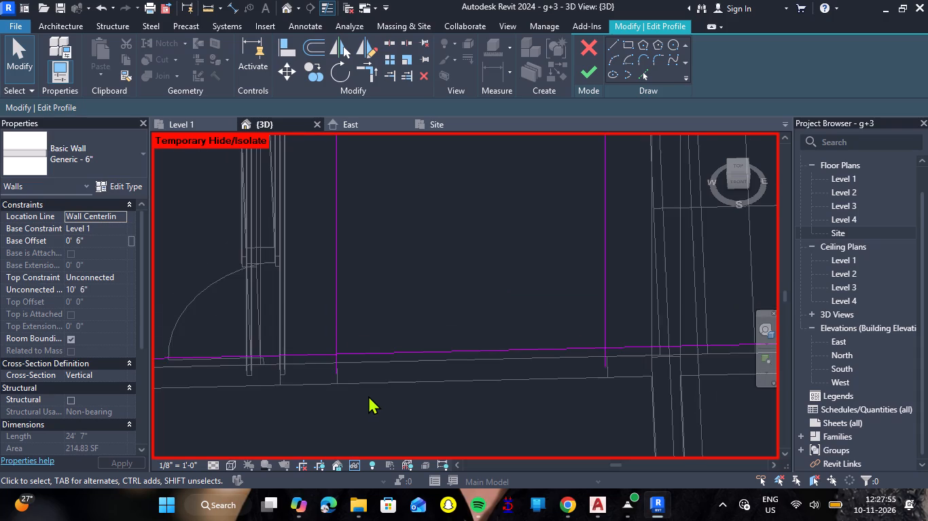
scroll(631, 341, up, 5)
click(537, 366)
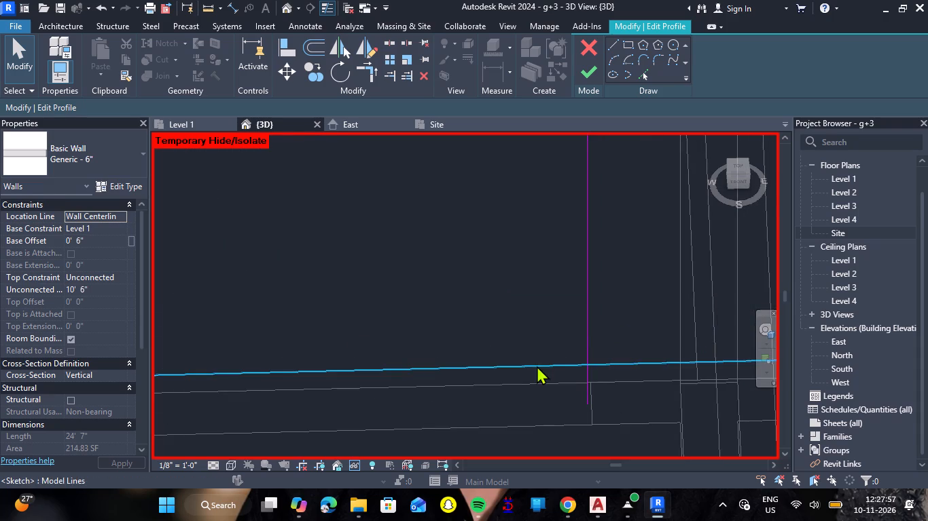
key(Escape)
click(586, 336)
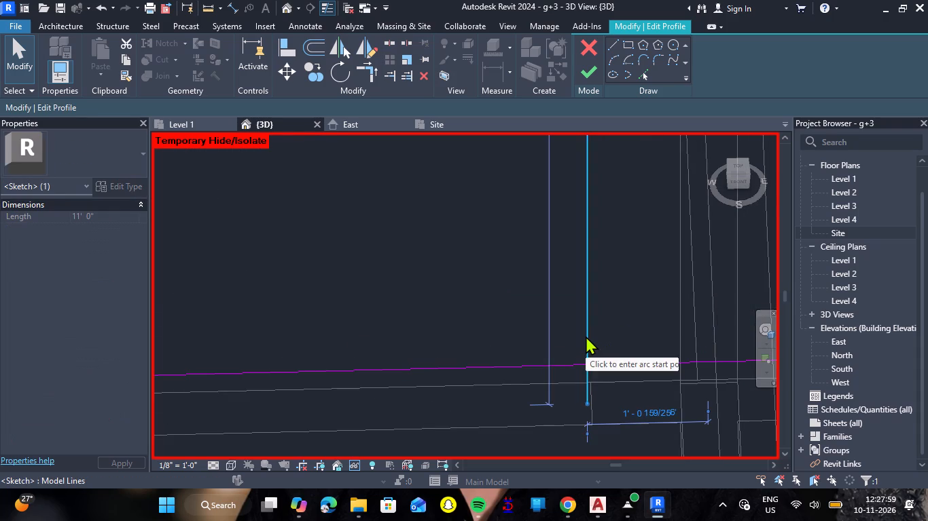
key(Right)
key(Escape)
scroll(586, 336, down, 5)
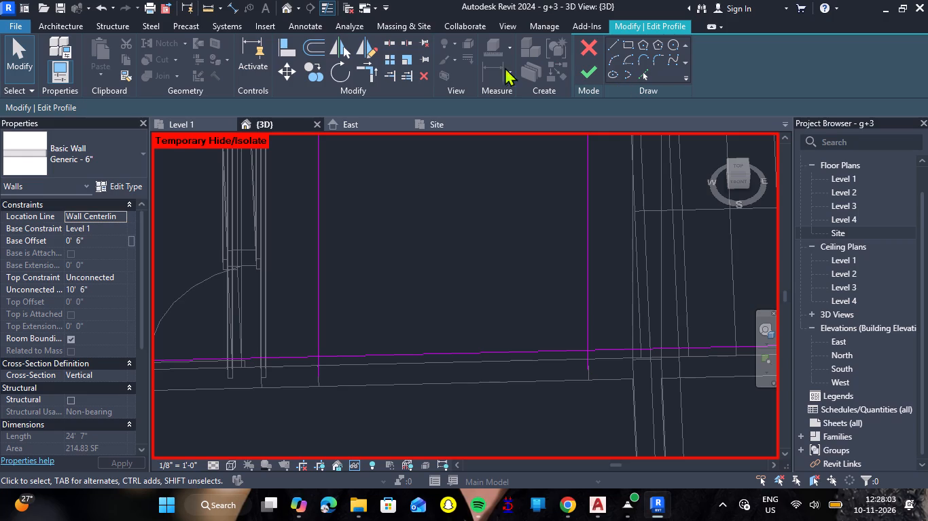
Split the profile's base line at its intersections with the two vertical lines.
click(389, 40)
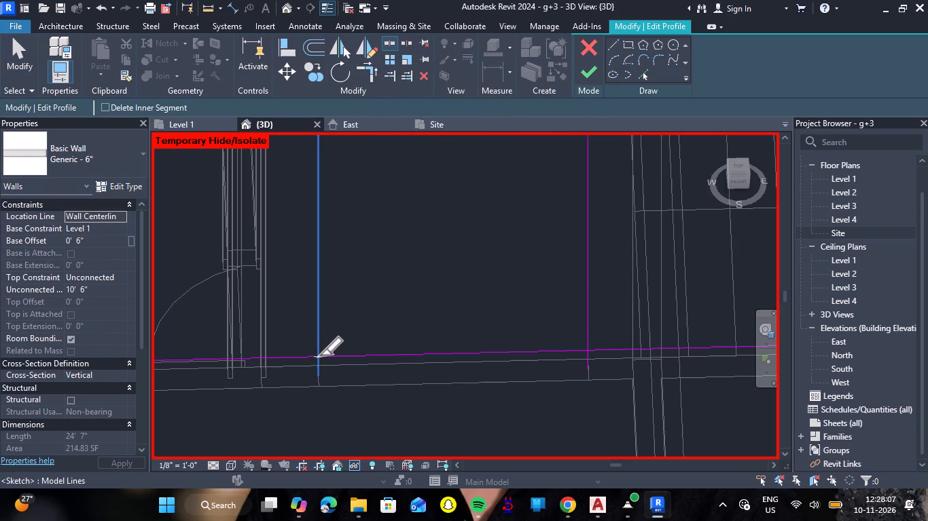
scroll(320, 355, up, 15)
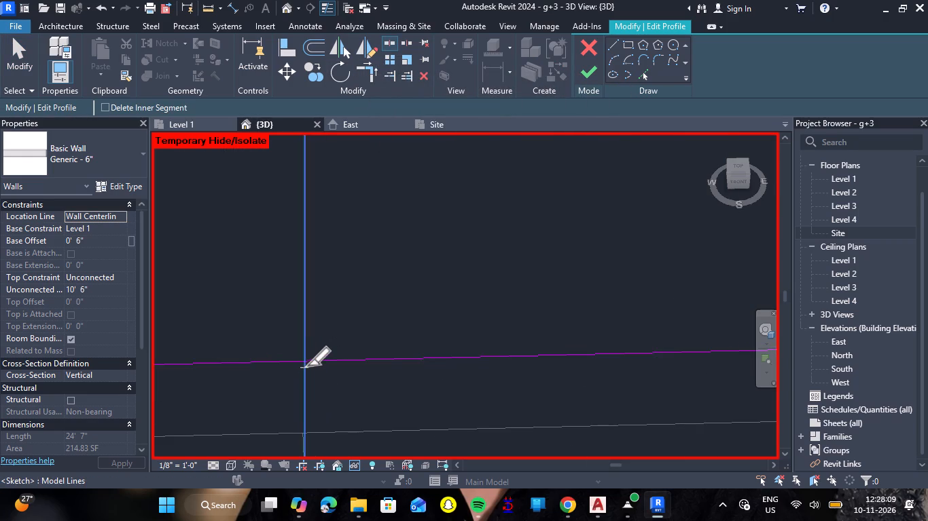
click(308, 364)
scroll(377, 374, down, 11)
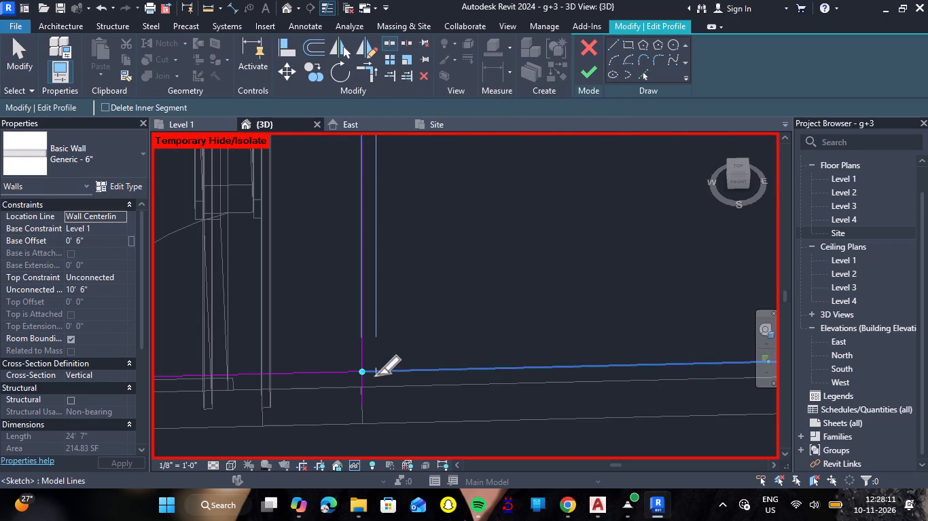
key(Escape)
scroll(395, 408, down, 4)
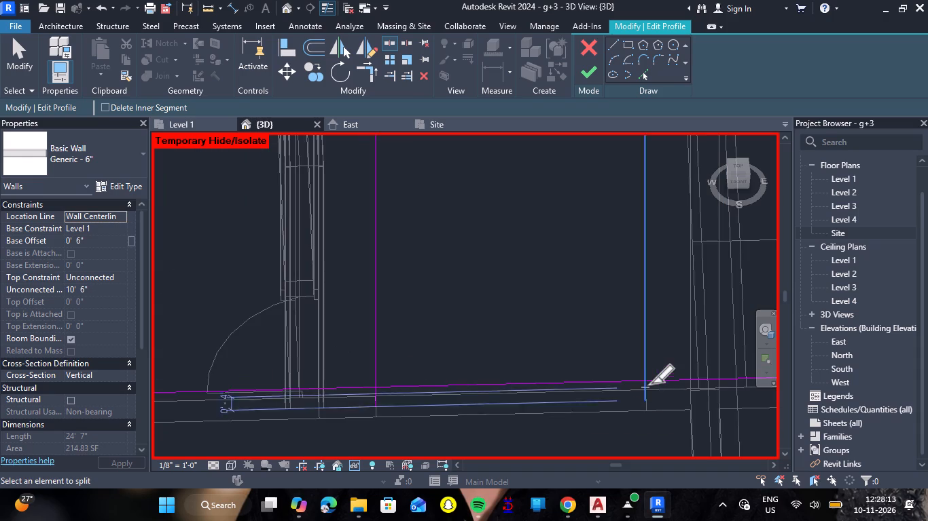
scroll(660, 370, up, 13)
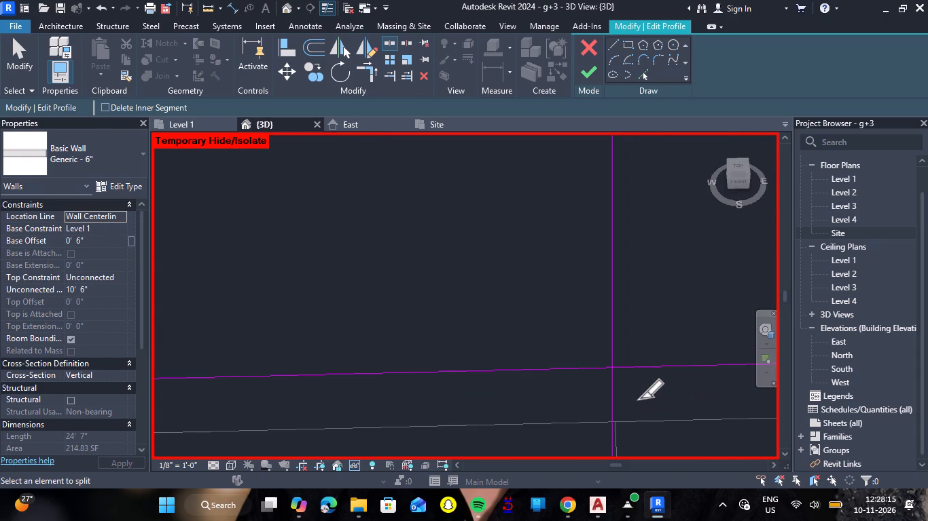
click(610, 368)
key(Escape)
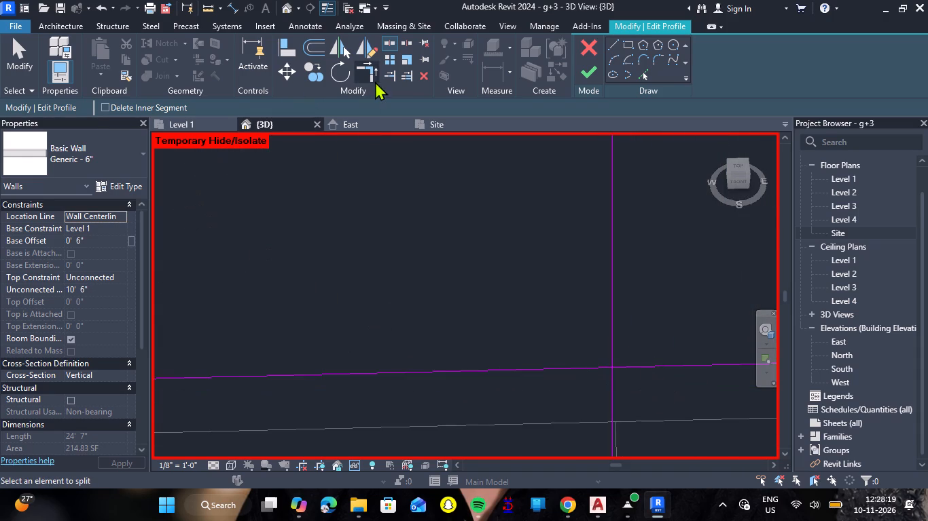
Trim each vertical line's lower end to a corner with the outer base line segment beside it.
click(375, 80)
click(613, 331)
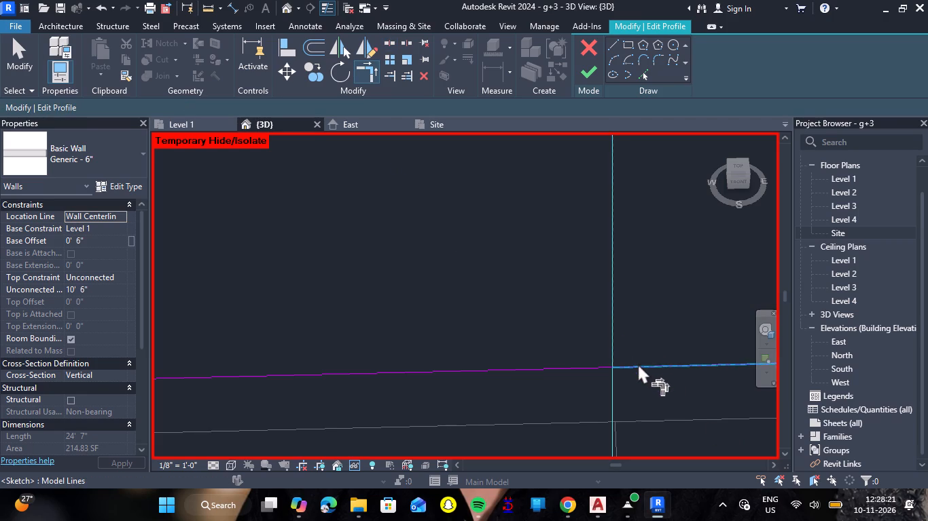
click(638, 364)
scroll(657, 367, down, 12)
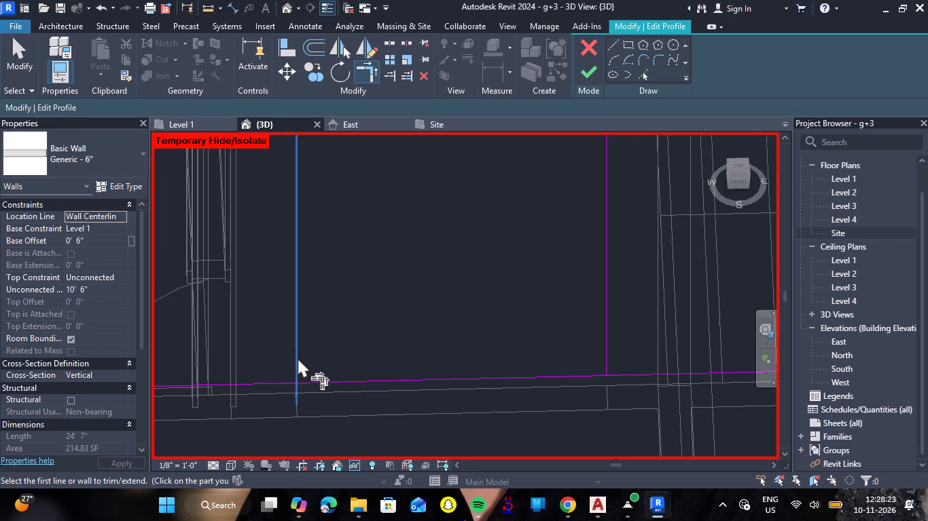
click(298, 358)
click(281, 382)
key(Escape)
Delete the base line segment between the two vertical lines to open the bottom of the archway.
click(405, 375)
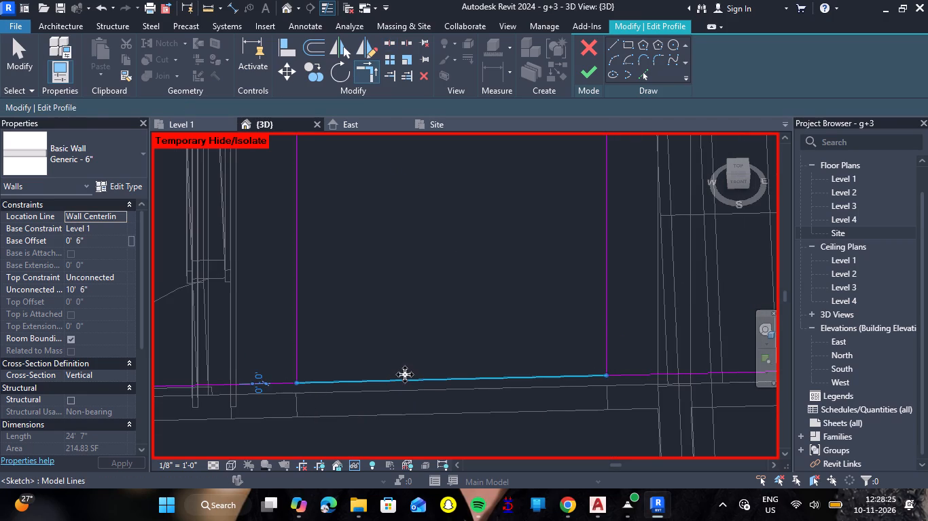
key(Delete)
scroll(406, 374, down, 6)
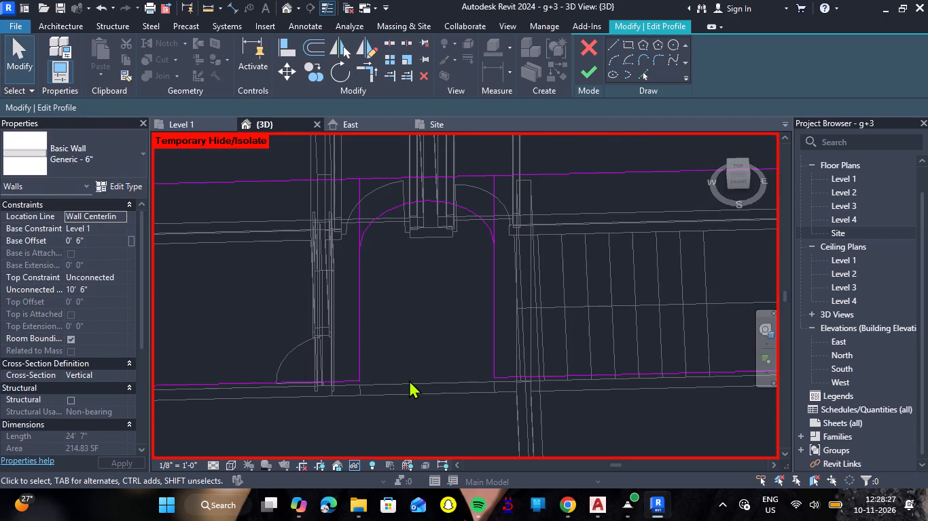
Trim both vertical lines to the ends of the semicircular arc and finish the wall profile edit.
scroll(376, 183, up, 2)
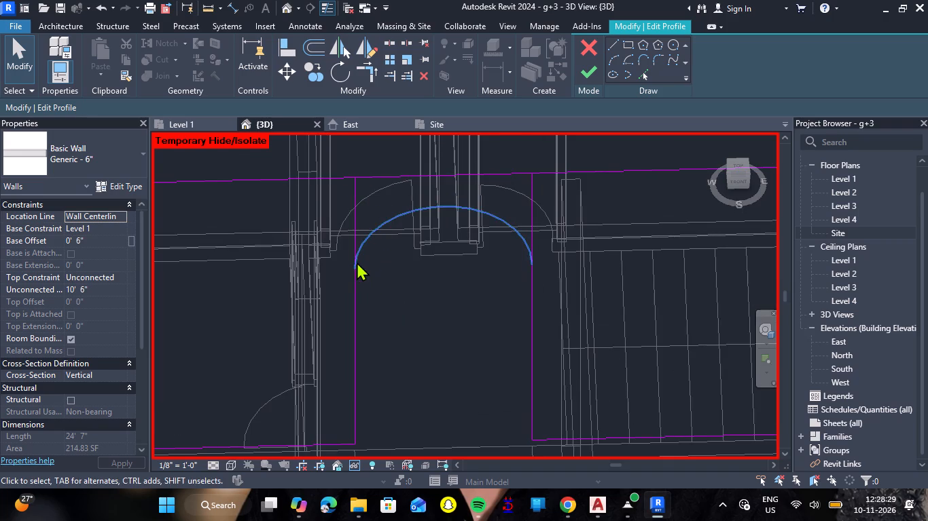
scroll(359, 257, up, 3)
click(372, 72)
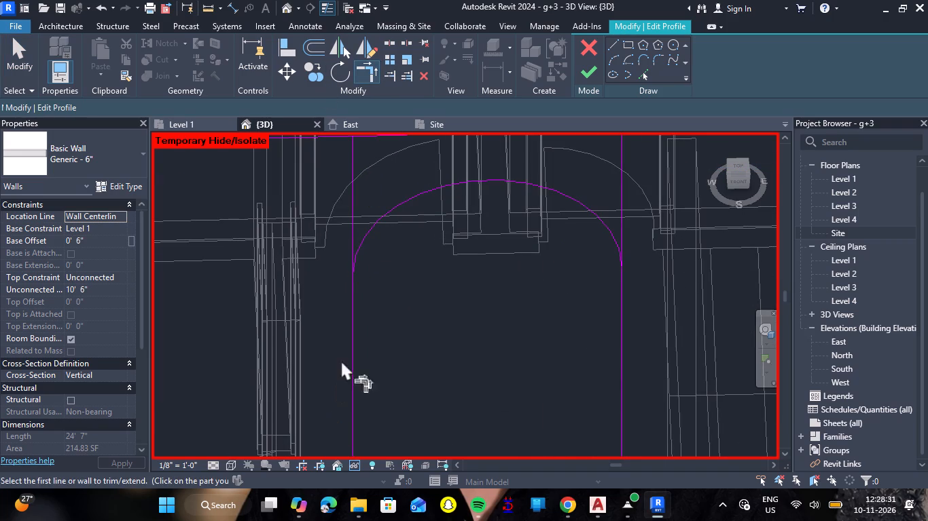
click(353, 288)
click(363, 237)
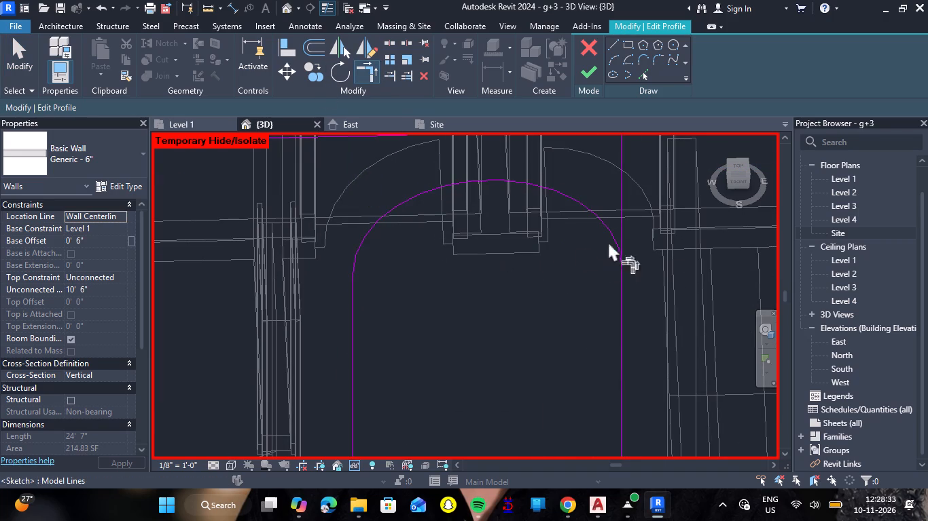
click(612, 235)
click(622, 271)
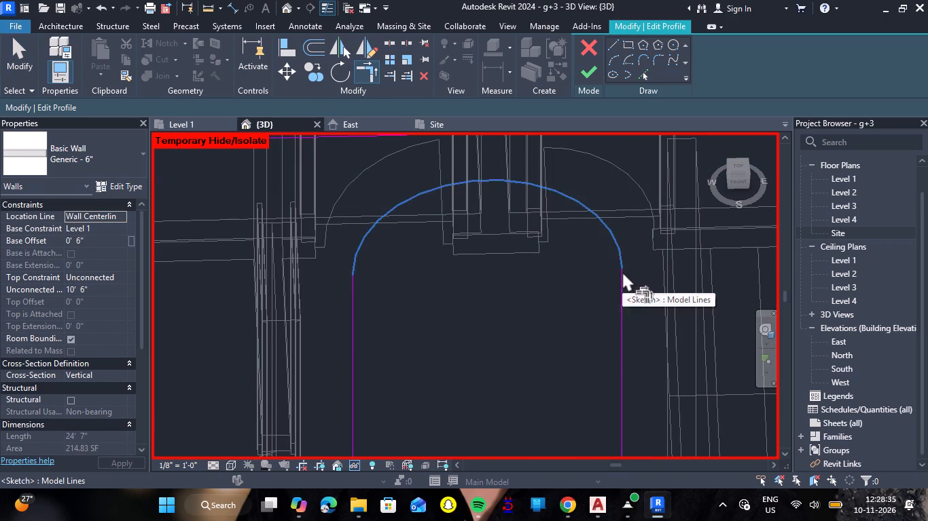
scroll(610, 290, down, 4)
key(Escape)
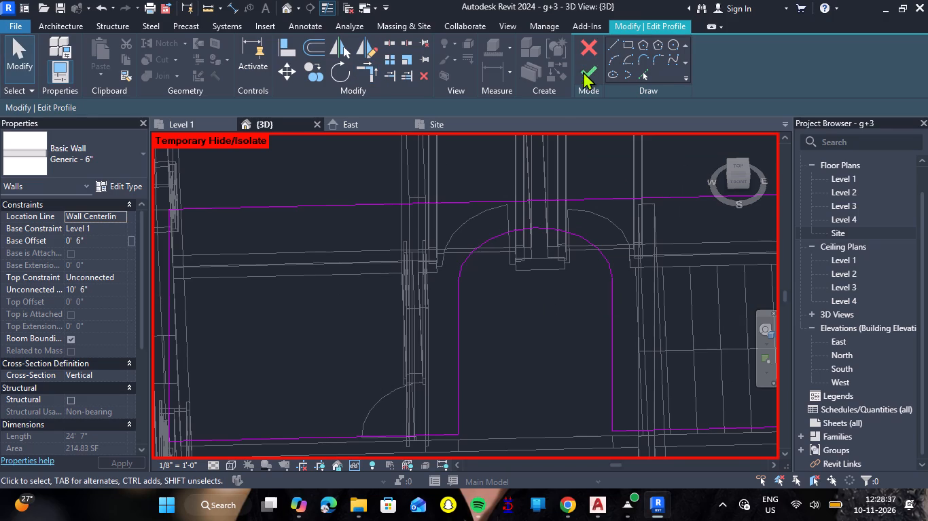
click(584, 73)
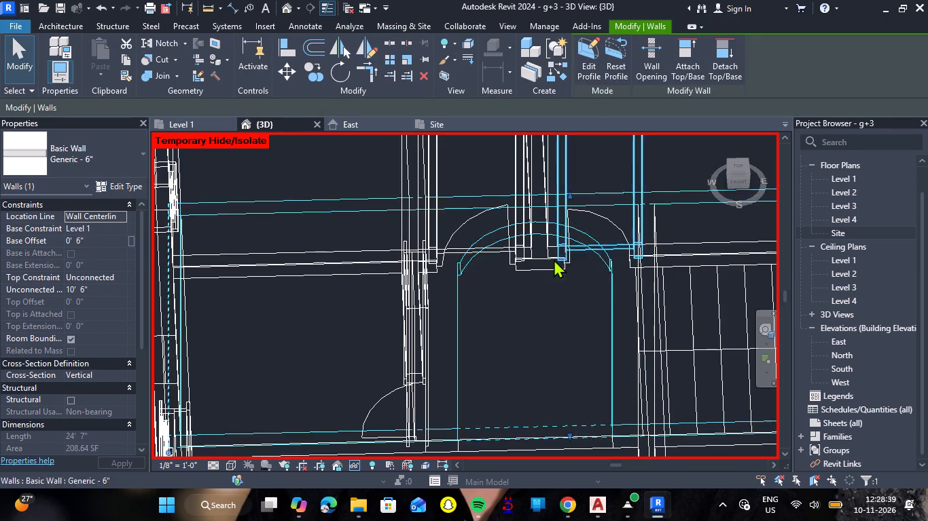
Set the 3D view's visual style to Realistic.
scroll(545, 271, down, 5)
scroll(533, 316, up, 4)
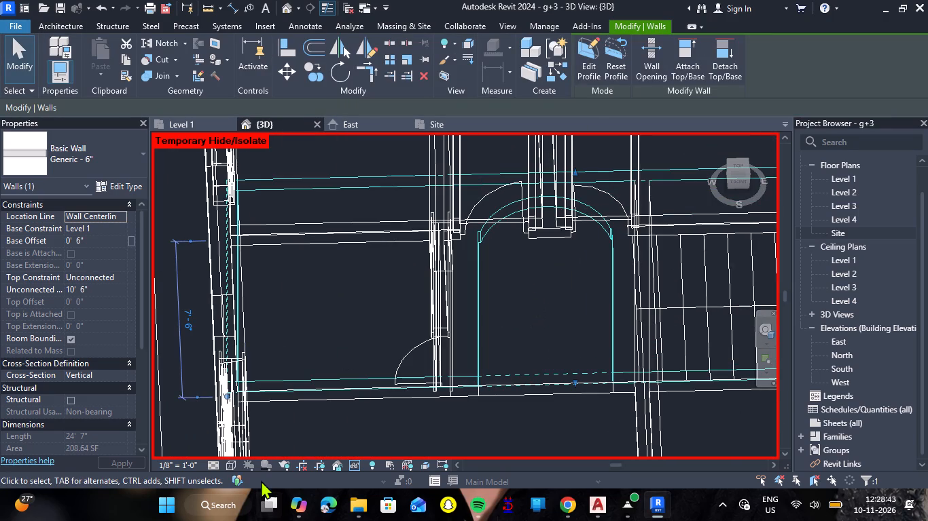
click(227, 468)
click(262, 452)
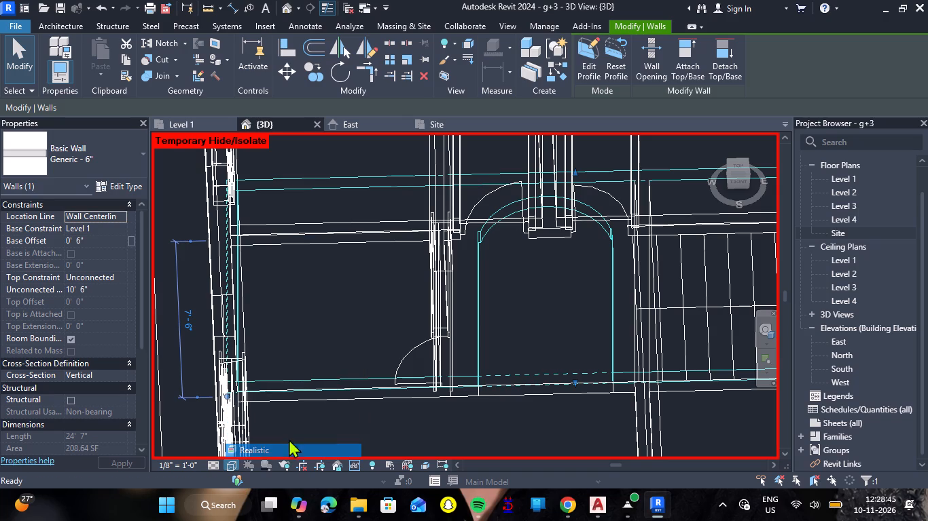
click(565, 418)
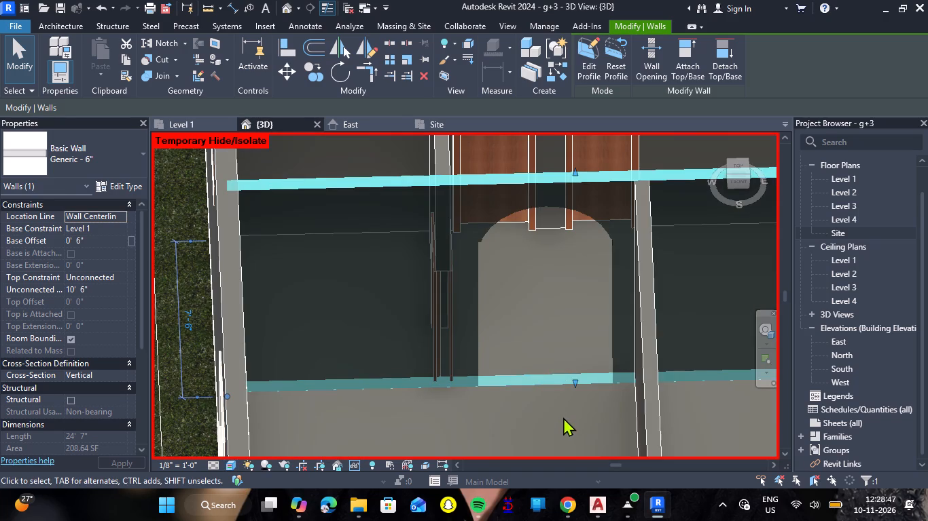
Open the profile of the 14'-6" long interior Generic - 6" wall with the rectangular doorway at its end for editing.
scroll(548, 393, down, 7)
scroll(548, 392, up, 6)
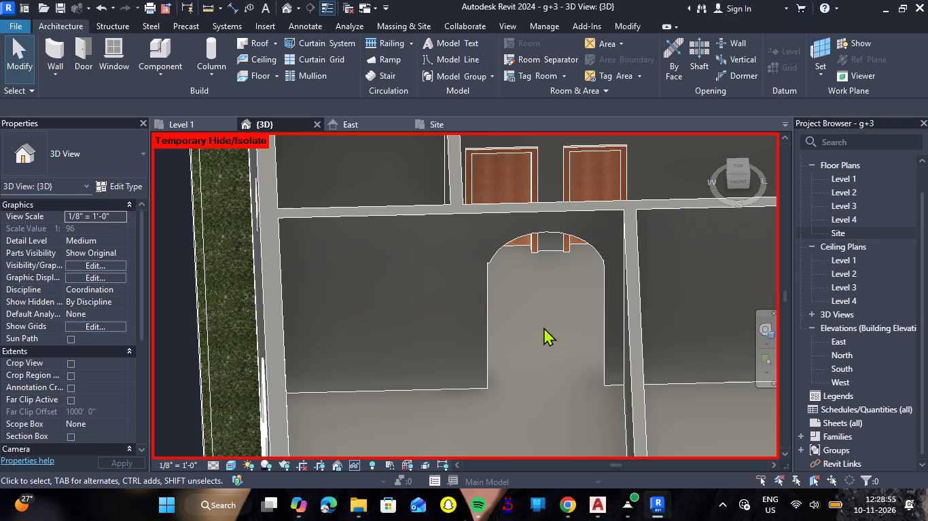
scroll(541, 352, down, 8)
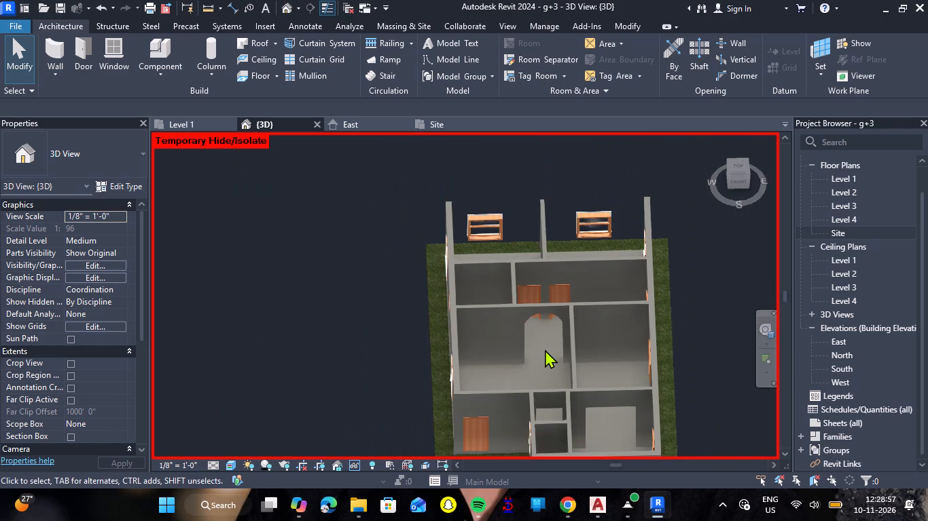
scroll(559, 406, down, 2)
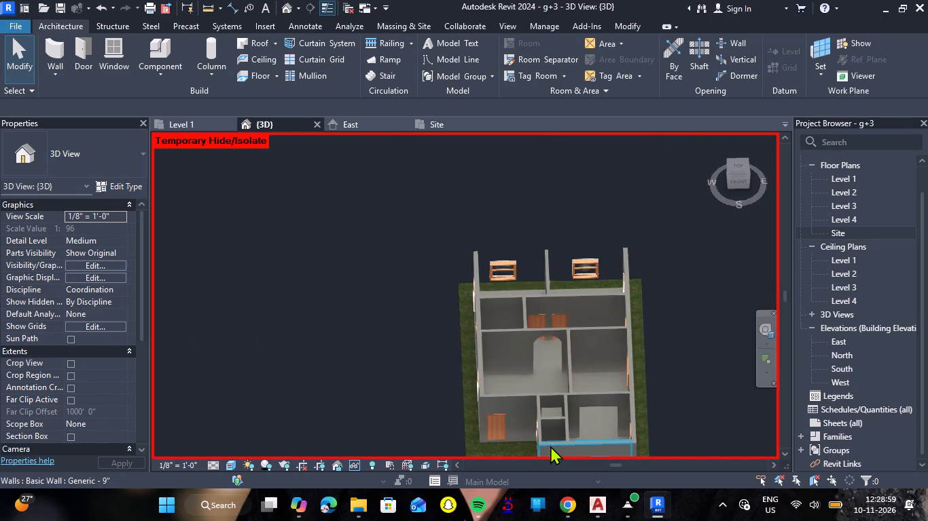
scroll(550, 446, up, 6)
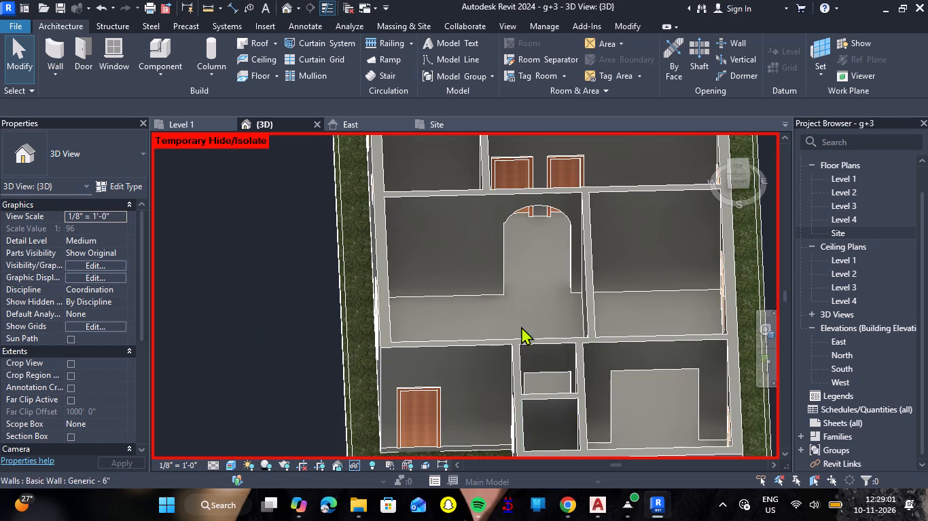
shift+right_drag(486, 324, 585, 341)
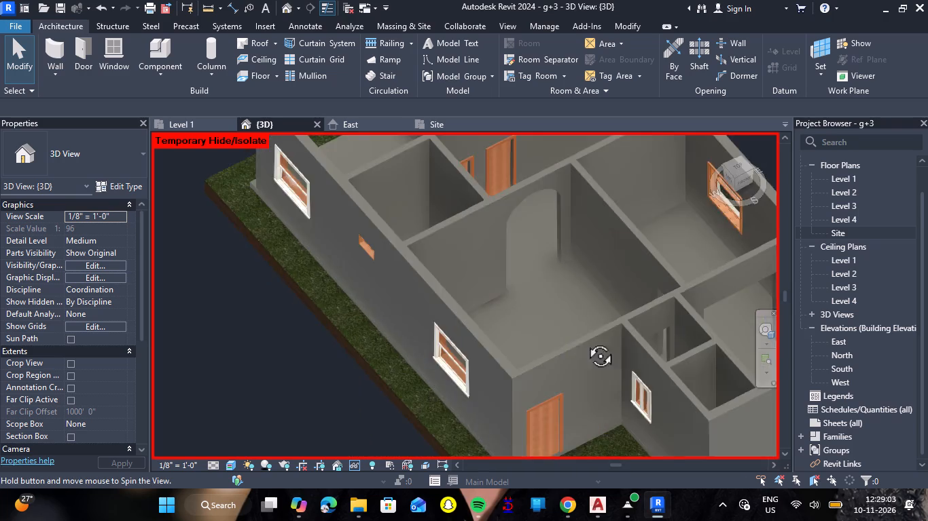
shift+right_drag(585, 341, 662, 332)
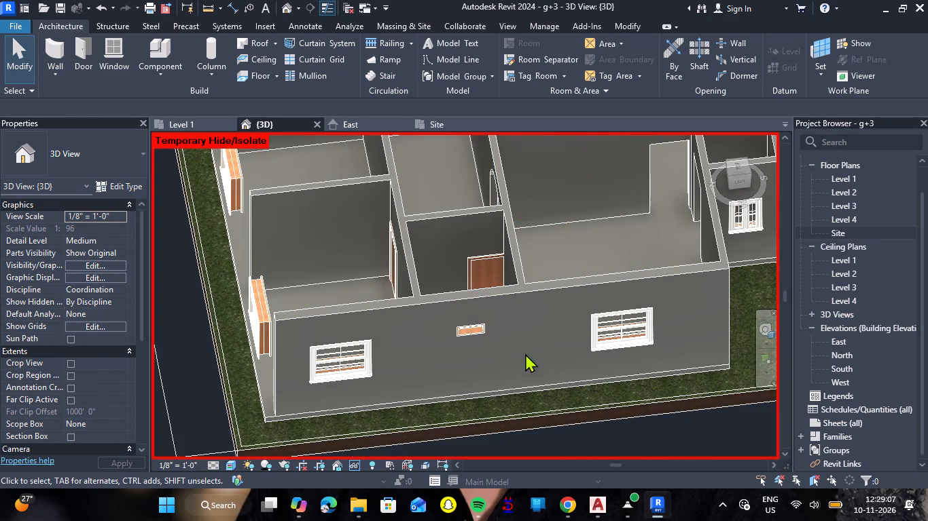
middle_drag(627, 204, 531, 371)
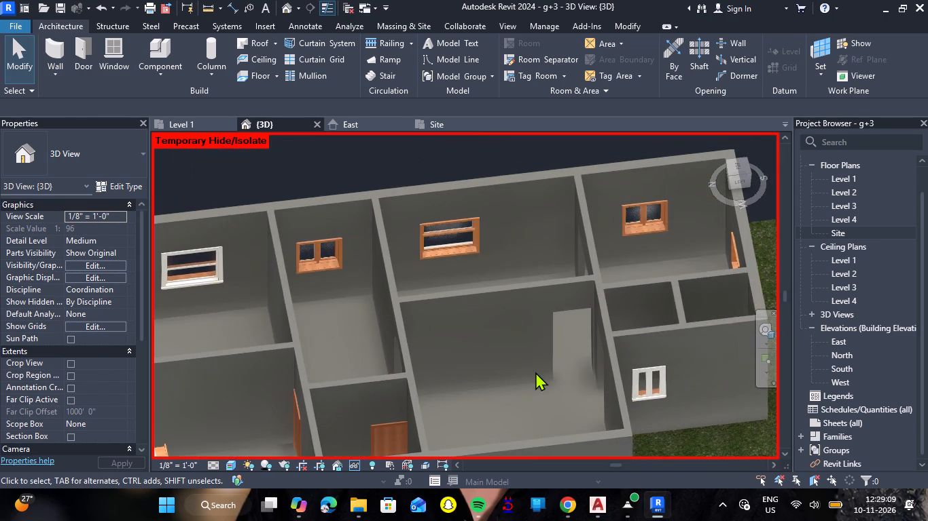
scroll(579, 351, up, 4)
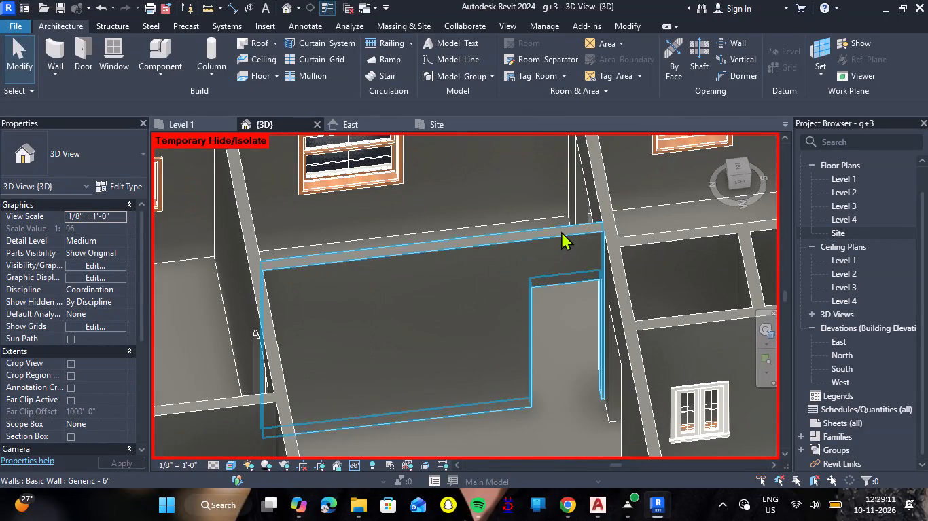
click(561, 231)
double_click(561, 231)
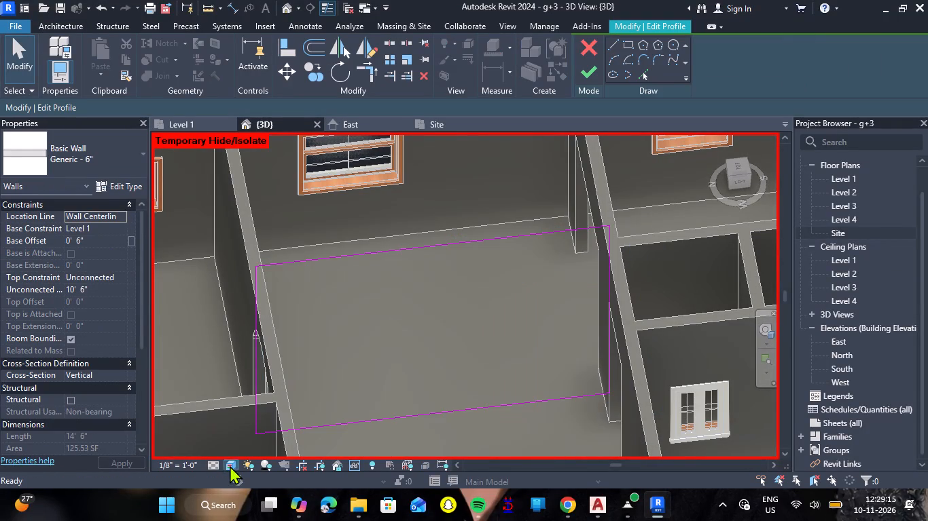
Set the 3D view's visual style to Wireframe for tracing this wall's profile and opening.
click(230, 465)
click(272, 381)
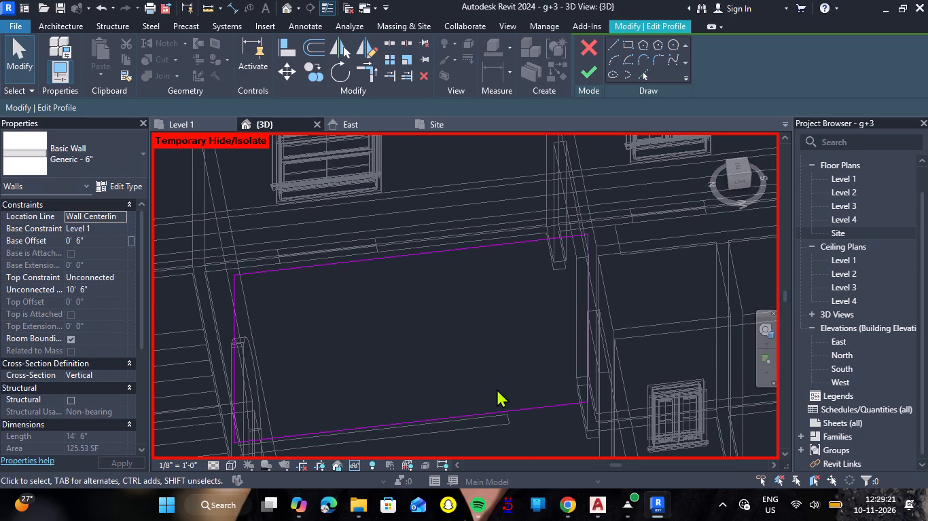
Draw a 10'-6" vertical line from the wall profile's bottom edge to its top edge, about 3'-2 3/4" from the near end.
shift+right_drag(505, 391, 482, 406)
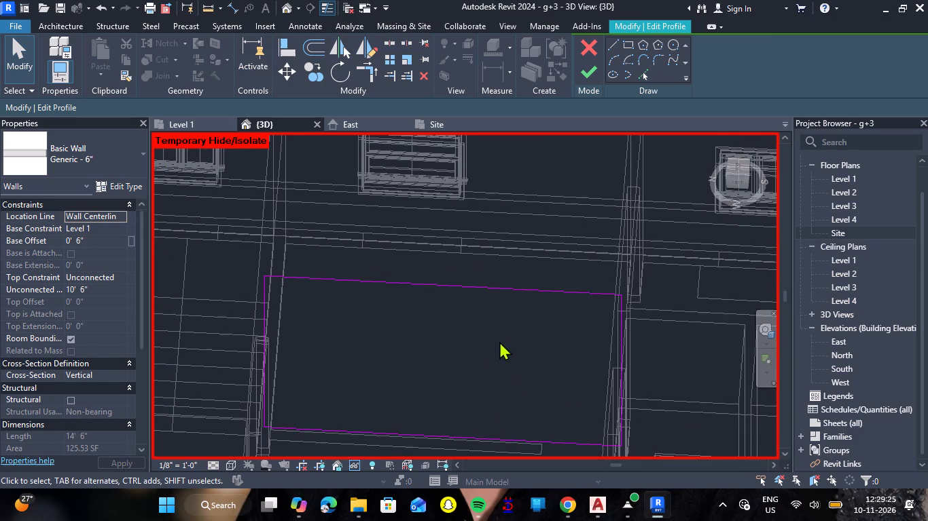
middle_drag(508, 412, 523, 309)
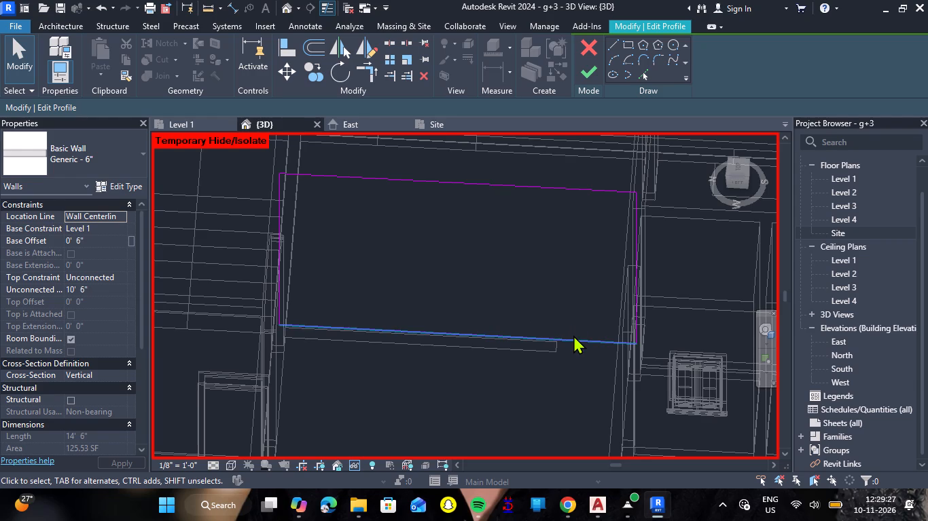
click(573, 335)
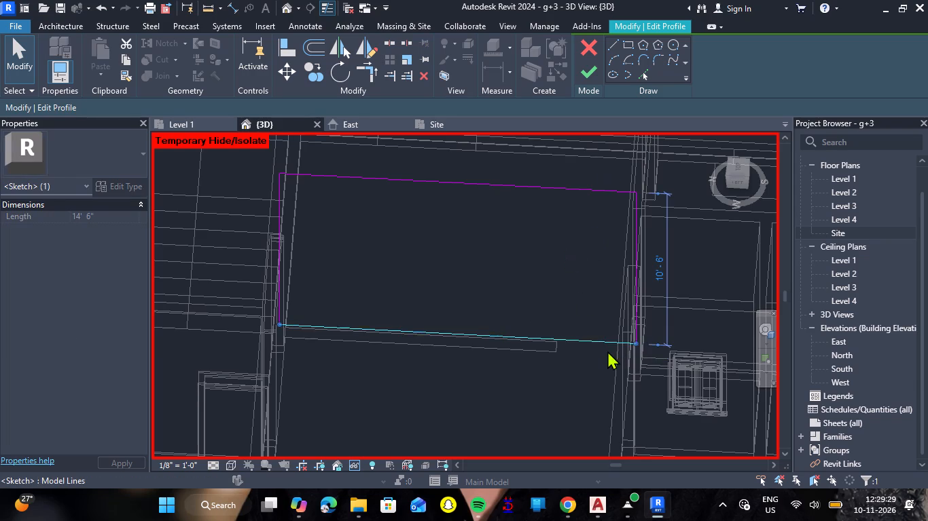
shift+right_drag(609, 364, 475, 374)
shift+middle_drag(605, 362, 561, 384)
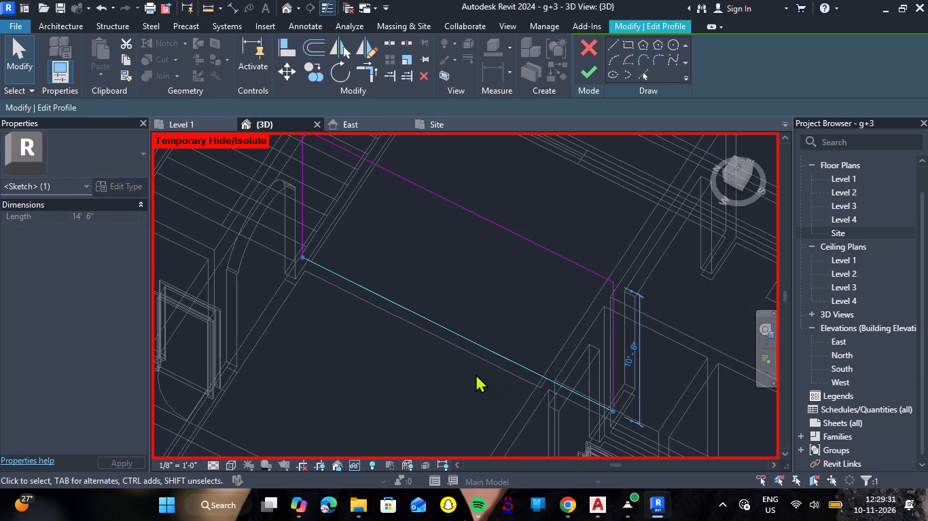
shift+right_drag(450, 395, 506, 389)
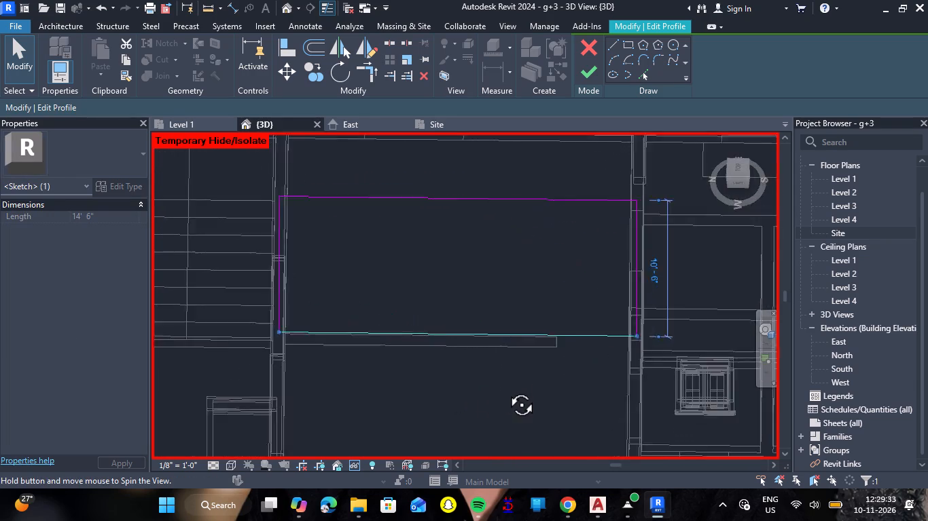
shift+right_drag(506, 389, 518, 387)
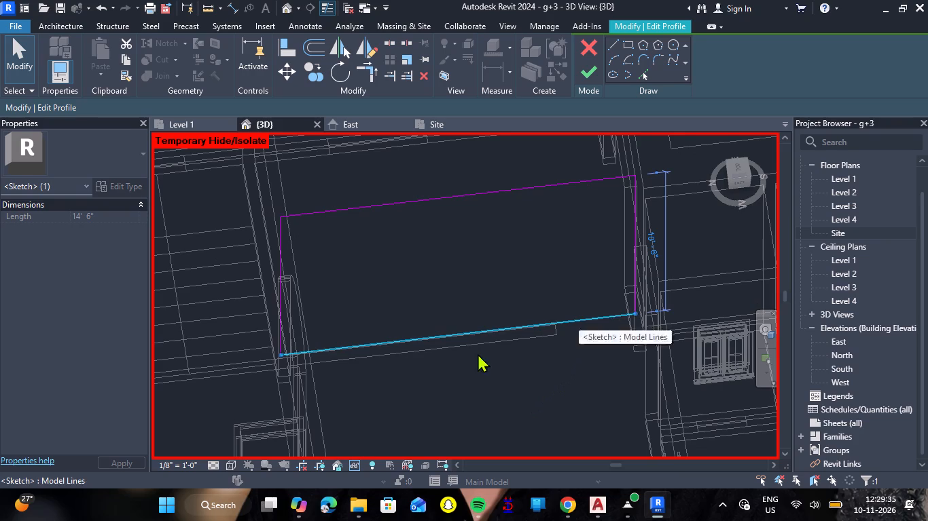
key(Escape)
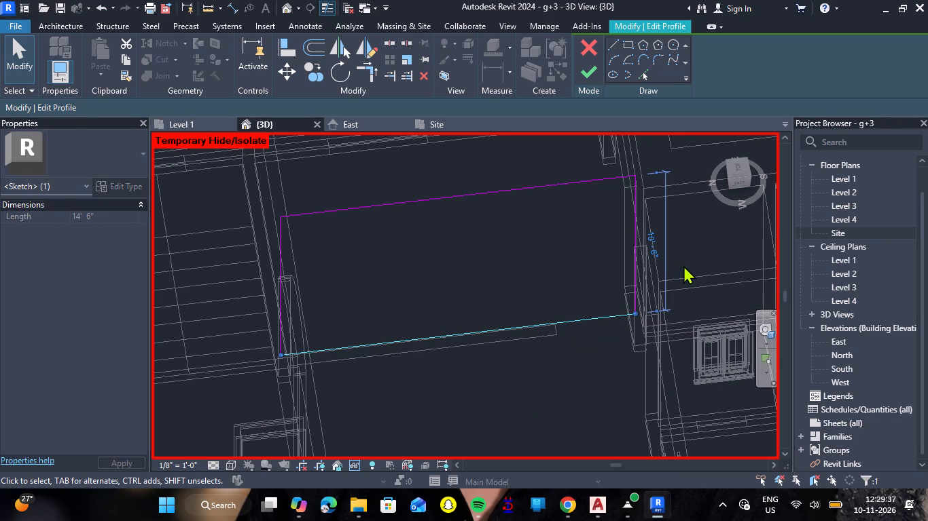
scroll(690, 233, up, 4)
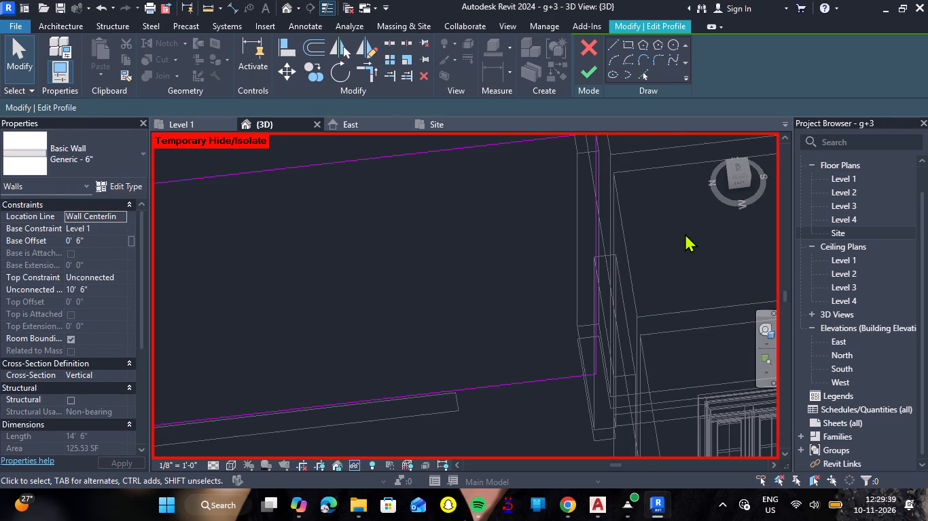
click(614, 45)
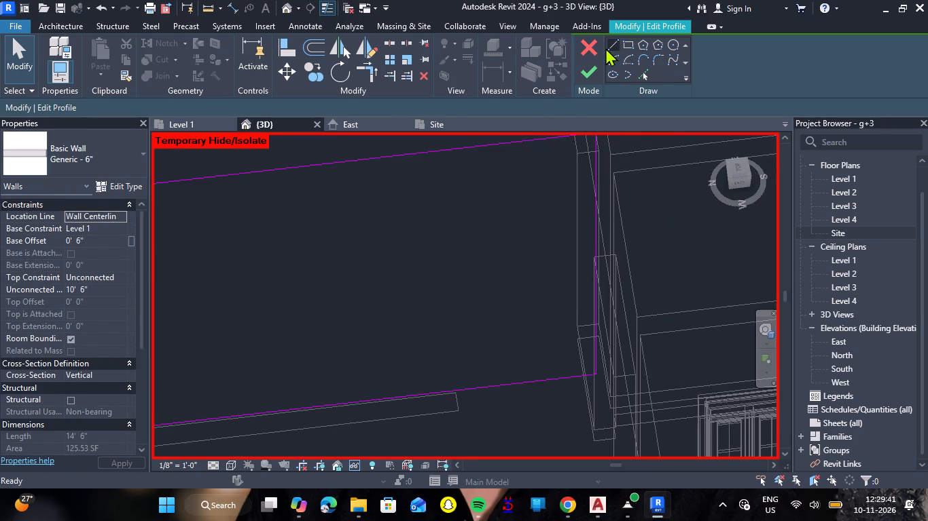
click(457, 391)
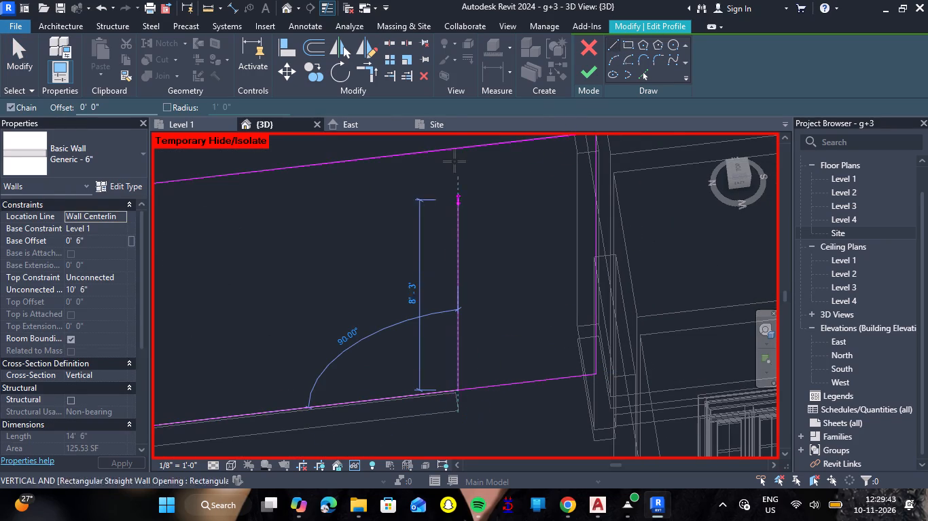
click(460, 148)
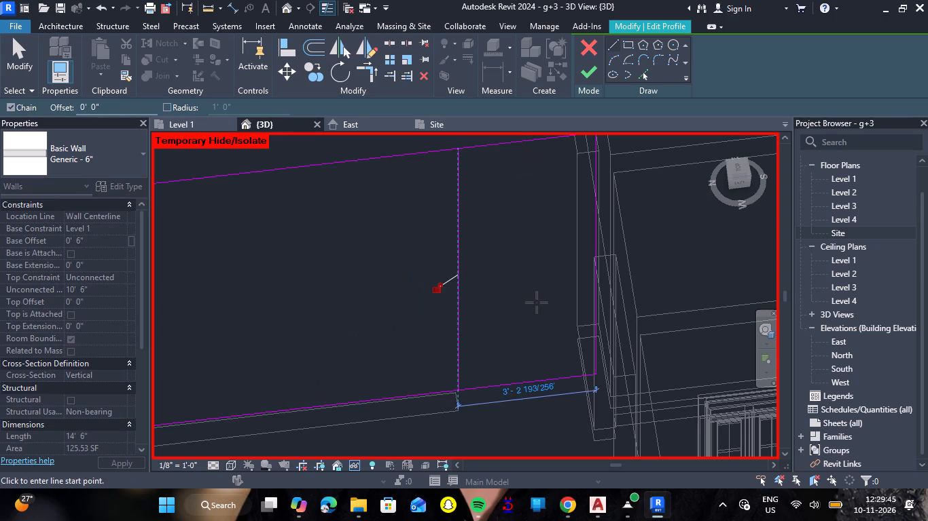
key(Escape)
scroll(472, 386, up, 3)
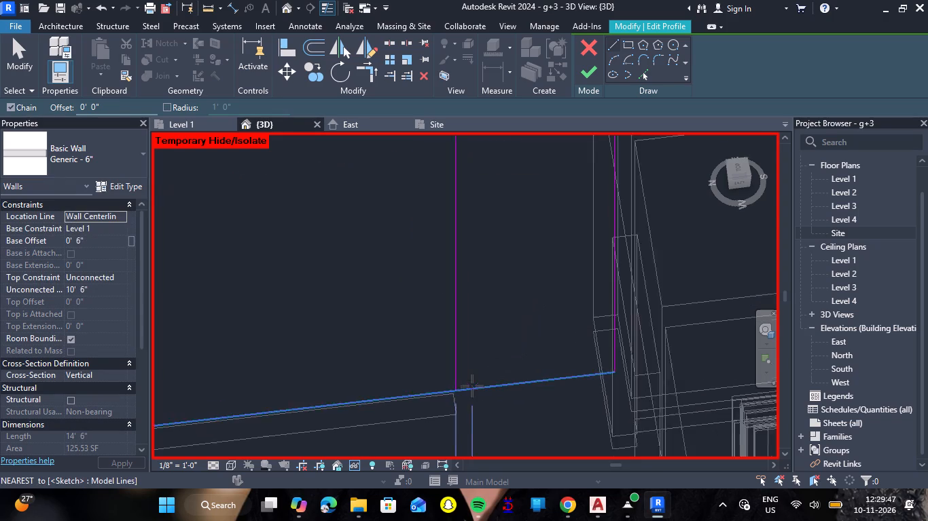
scroll(472, 386, up, 3)
key(Escape)
Nudge the new vertical profile line slightly away from the wall's near end, to about 3'-3 1/2" from that end.
click(438, 370)
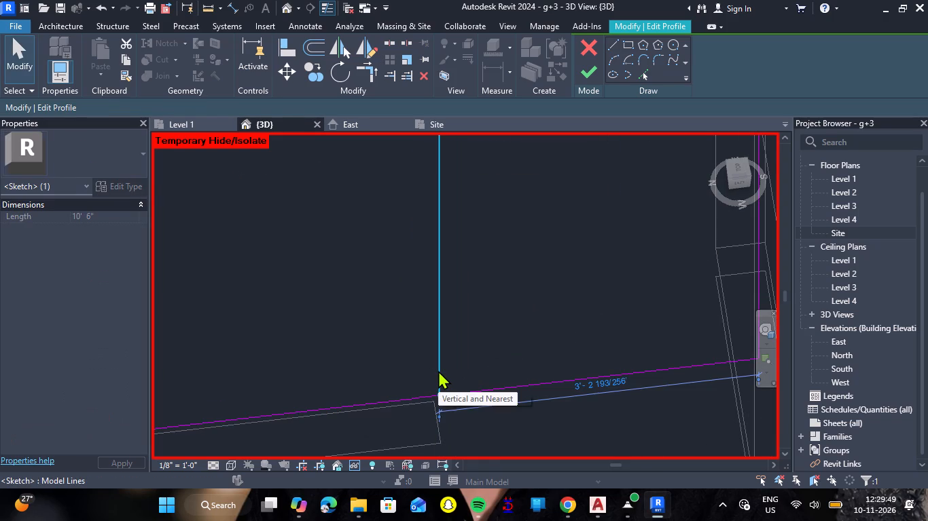
key(Left)
key(Left)
key(Left)
key(Escape)
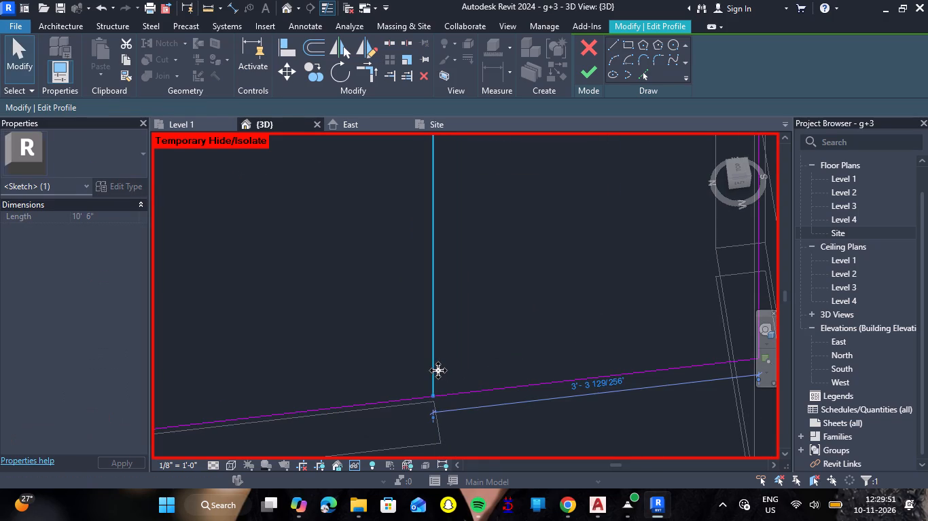
scroll(491, 374, down, 5)
scroll(533, 420, down, 2)
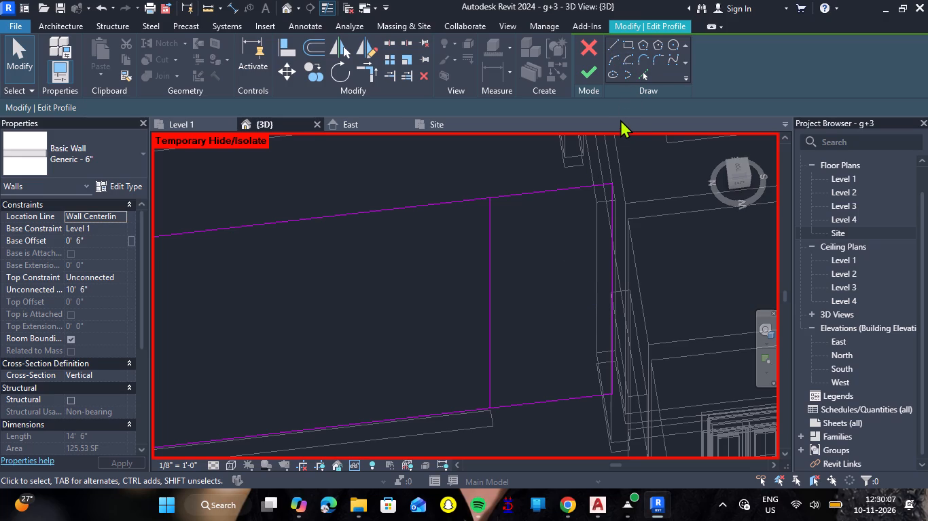
Set the 3D view's visual style to Realistic.
click(232, 459)
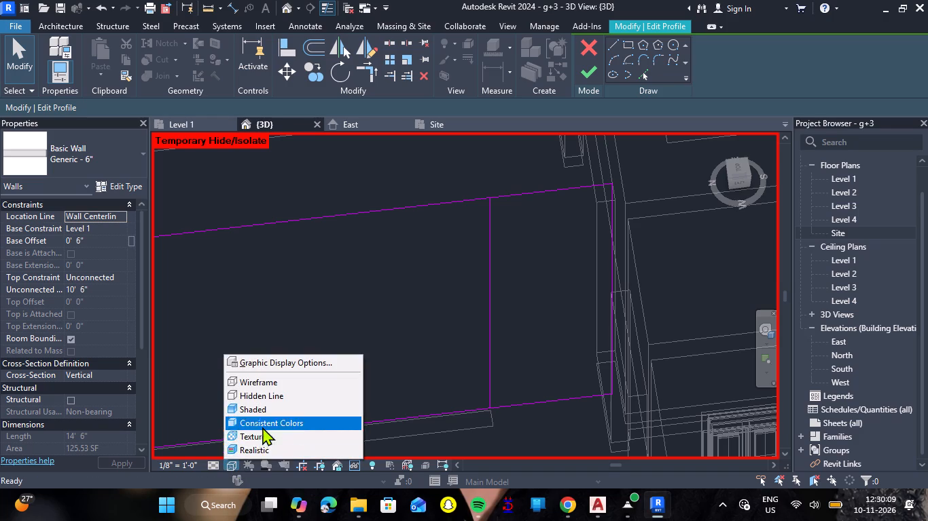
click(260, 452)
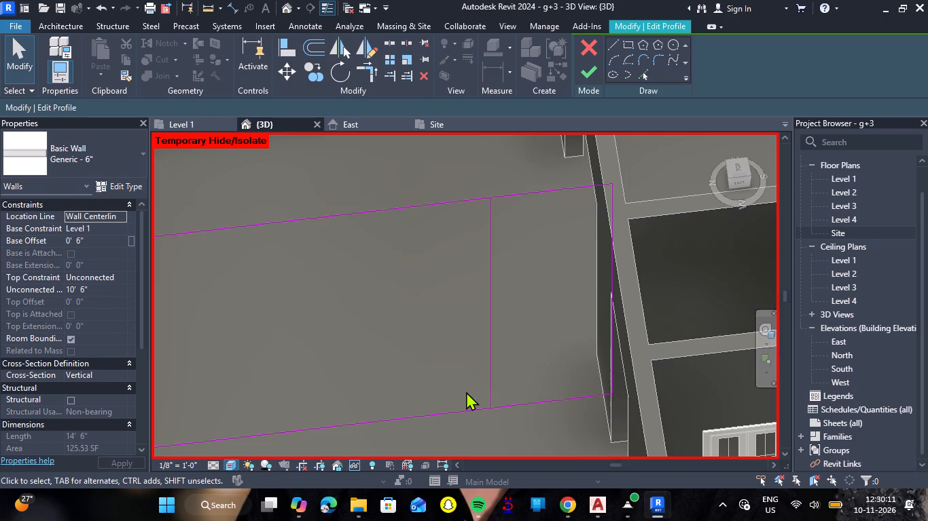
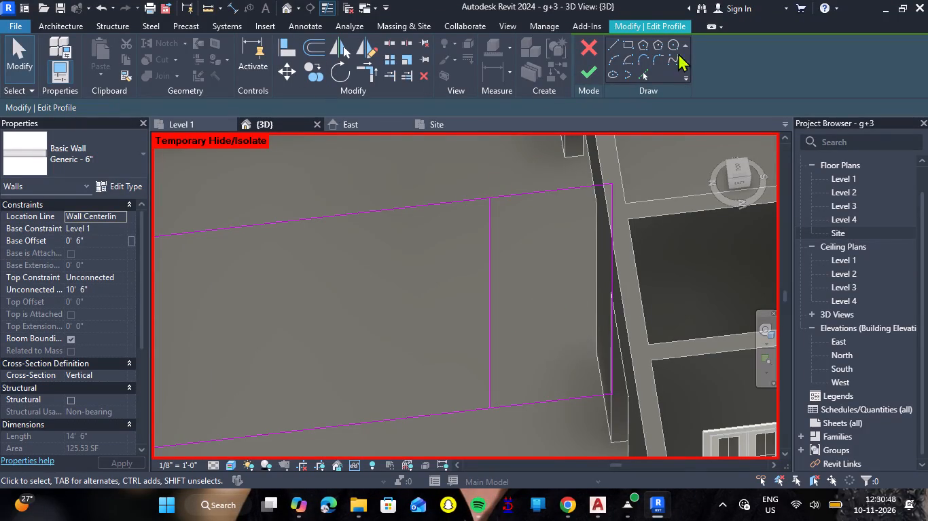
Draw a vertical profile line from the wall's bottom edge to its top edge, about 4 inches in from the wall's end.
click(614, 46)
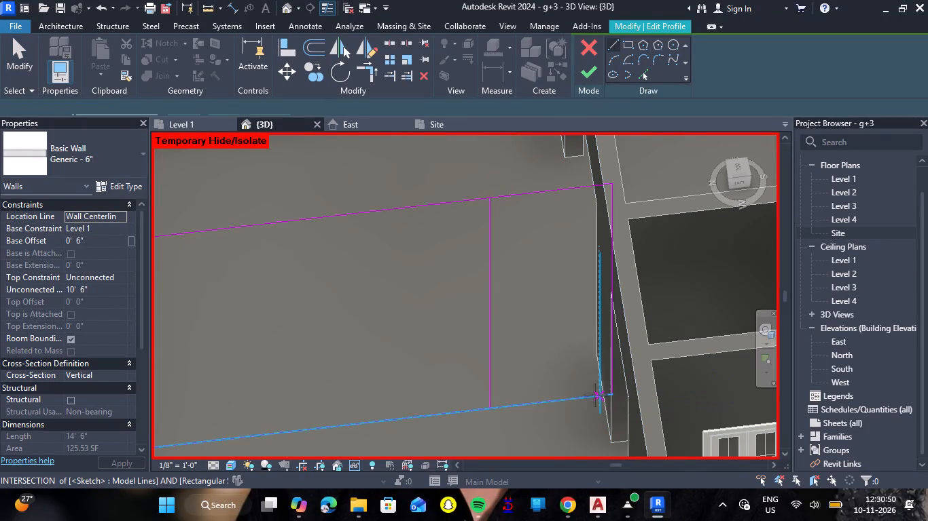
click(595, 395)
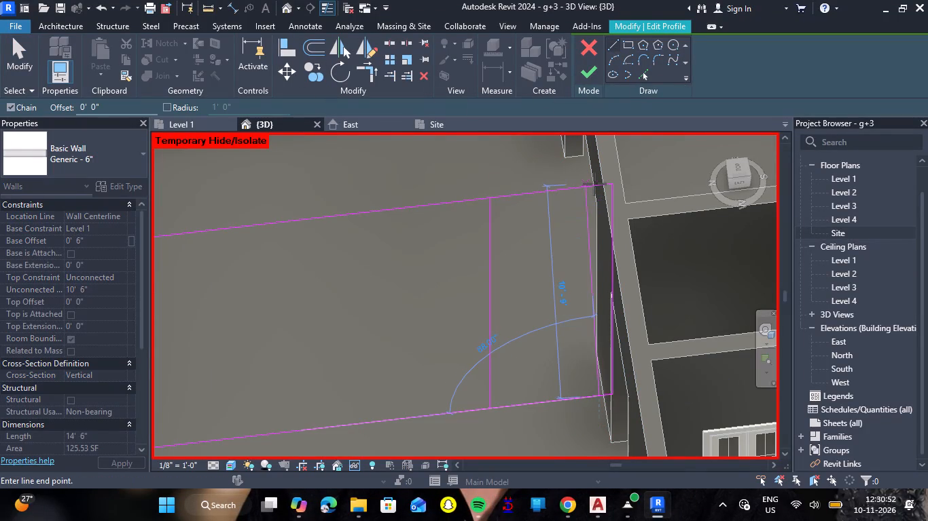
click(600, 184)
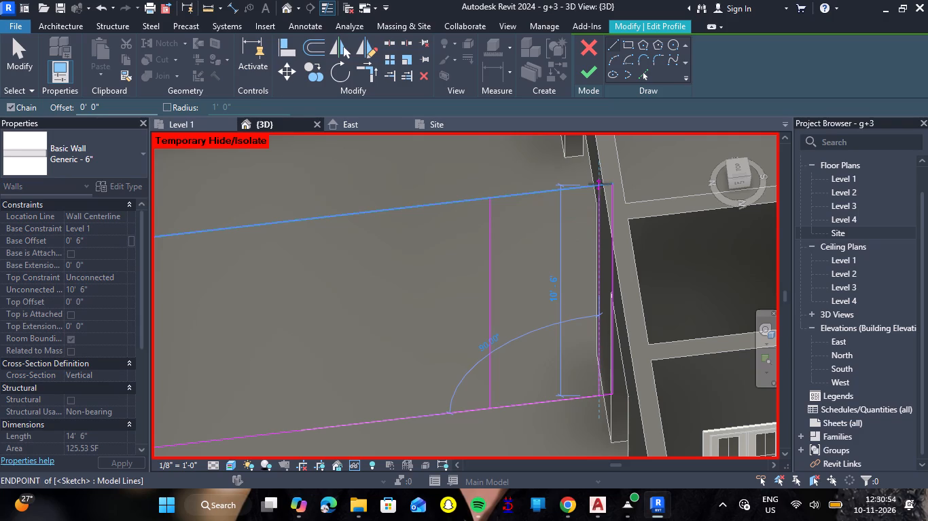
key(Escape)
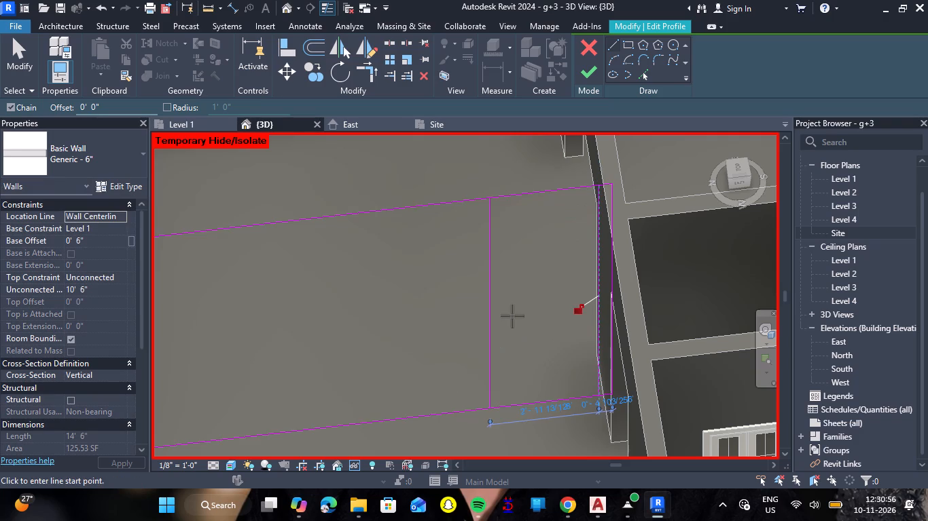
key(Escape)
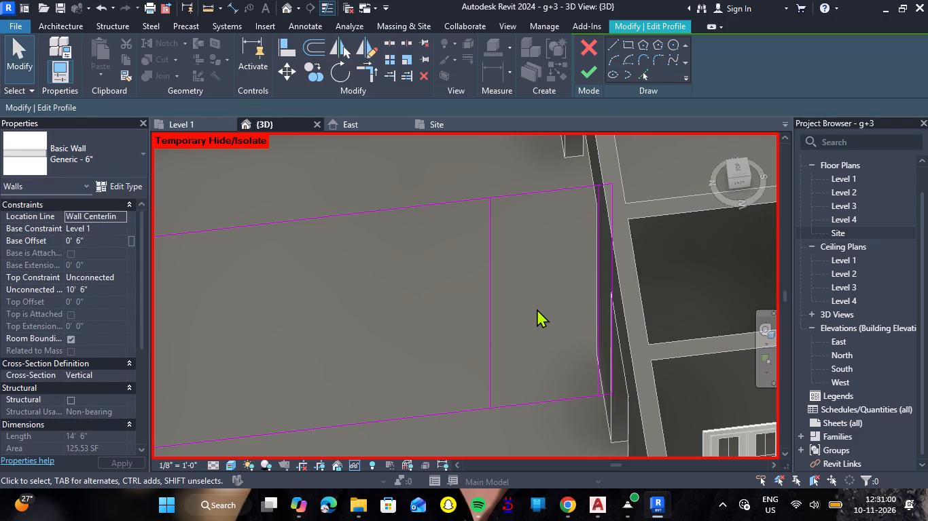
Draw a stepped line from the farther vertical line up to the top edge, with a riser about 10" high and a 6" tread.
click(613, 61)
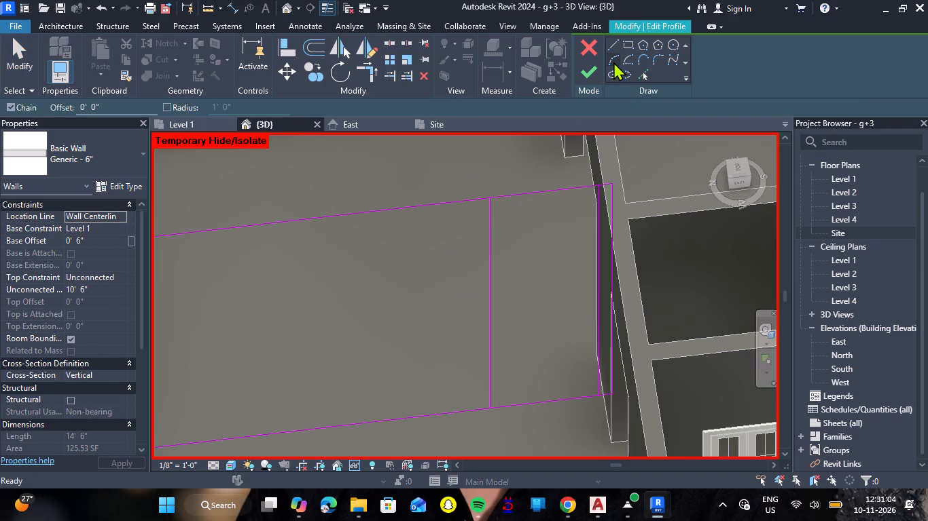
key(Escape)
click(612, 43)
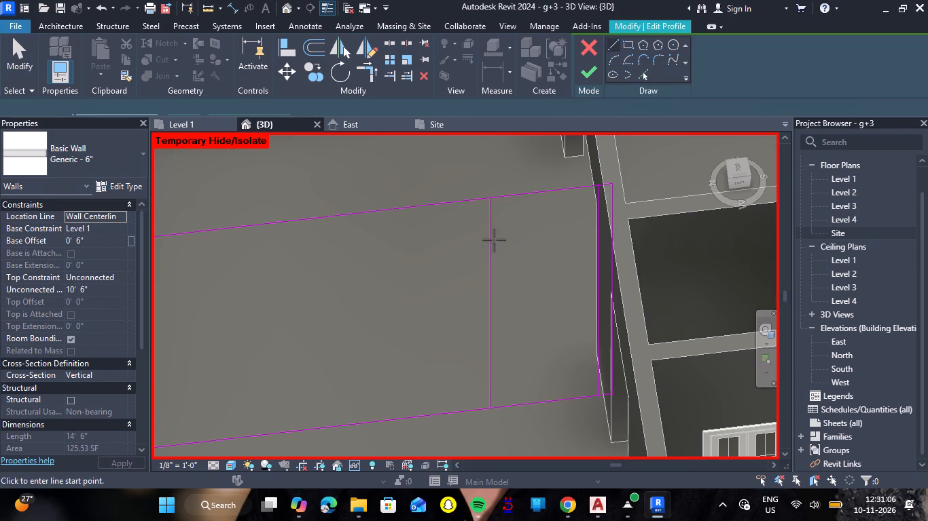
click(489, 240)
click(522, 237)
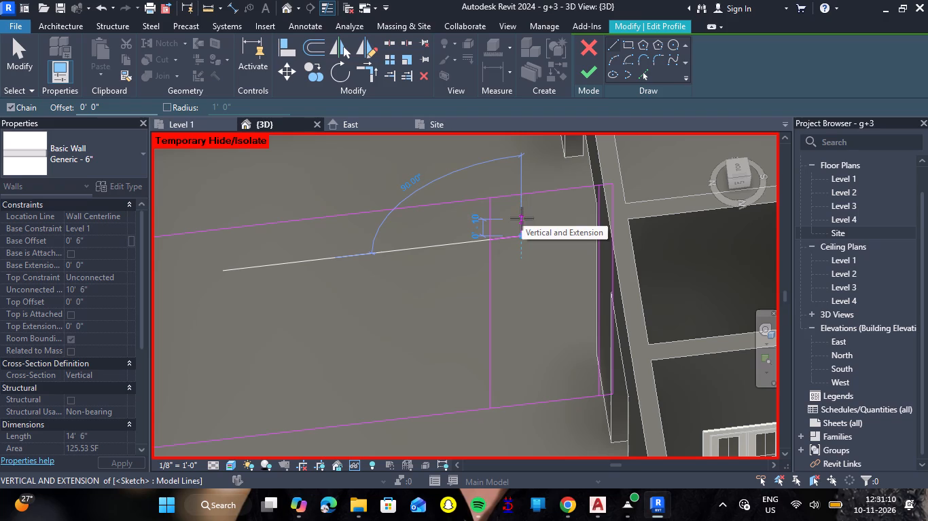
click(522, 218)
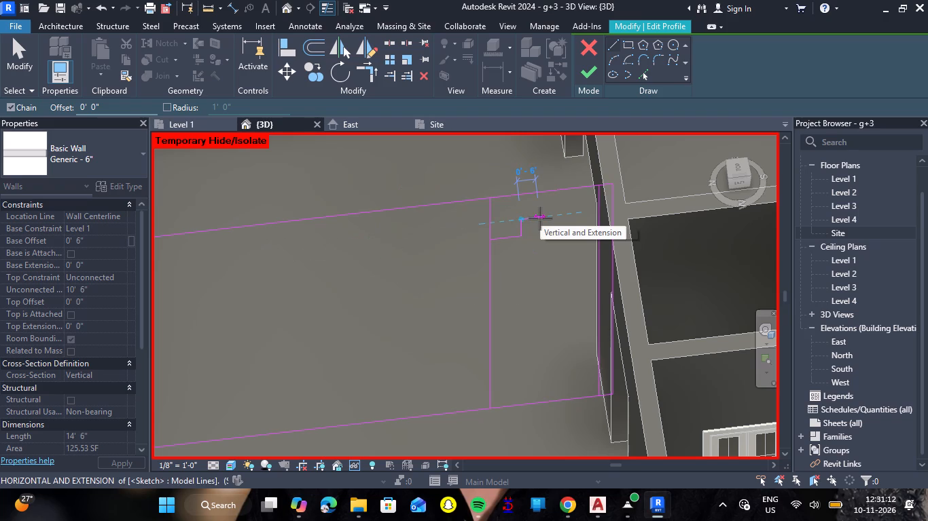
click(540, 218)
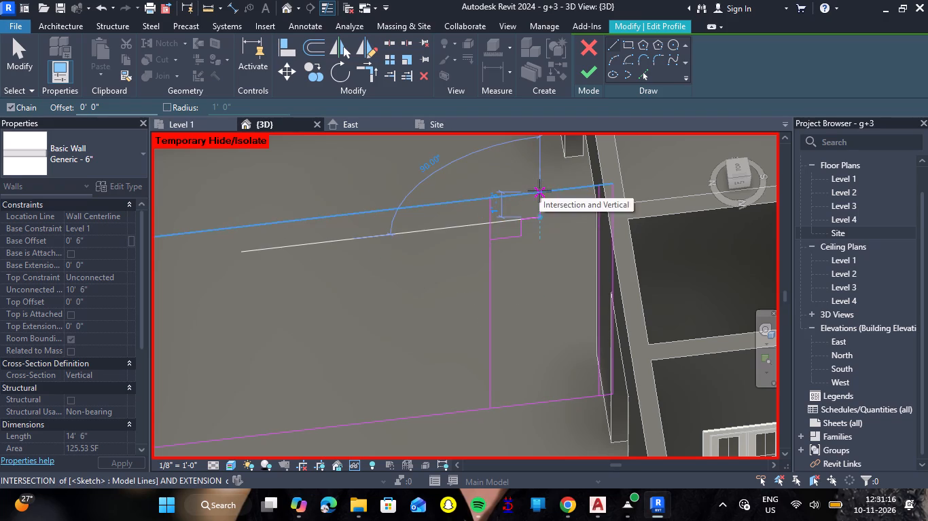
click(539, 191)
key(Escape)
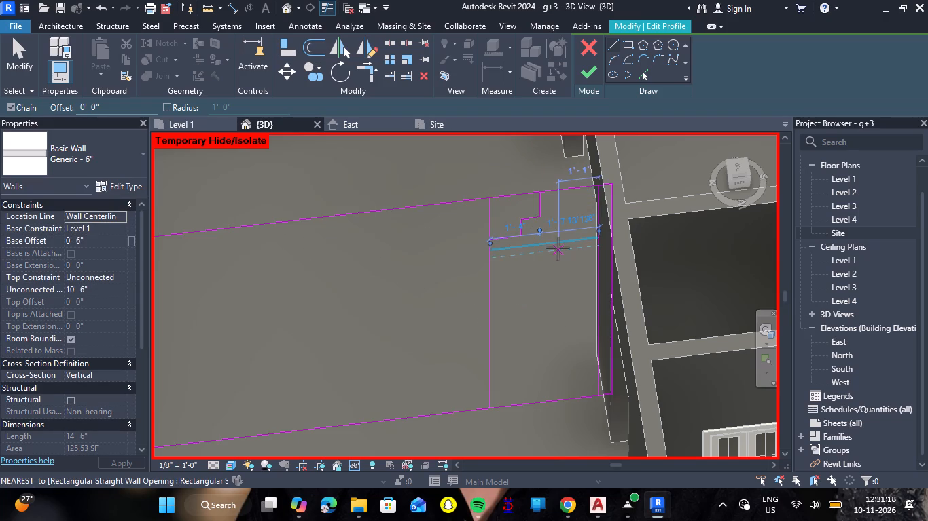
key(Escape)
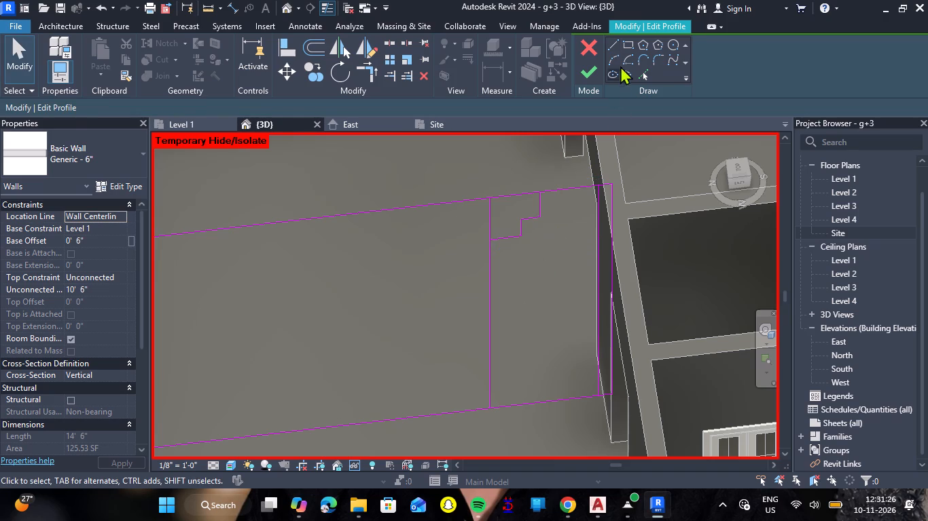
Draw a matching stepped line from the vertical line near the wall's end up to the top edge, aligned with the first steps.
click(606, 45)
click(620, 45)
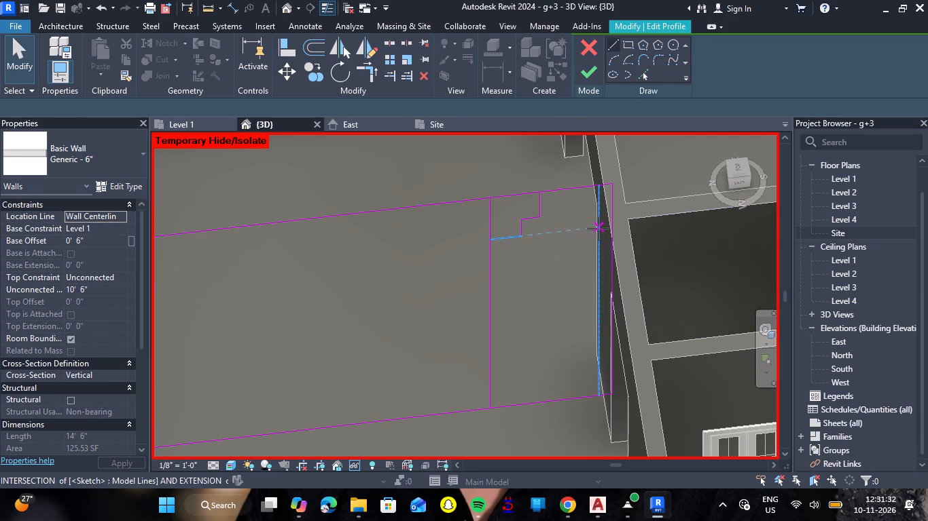
click(598, 229)
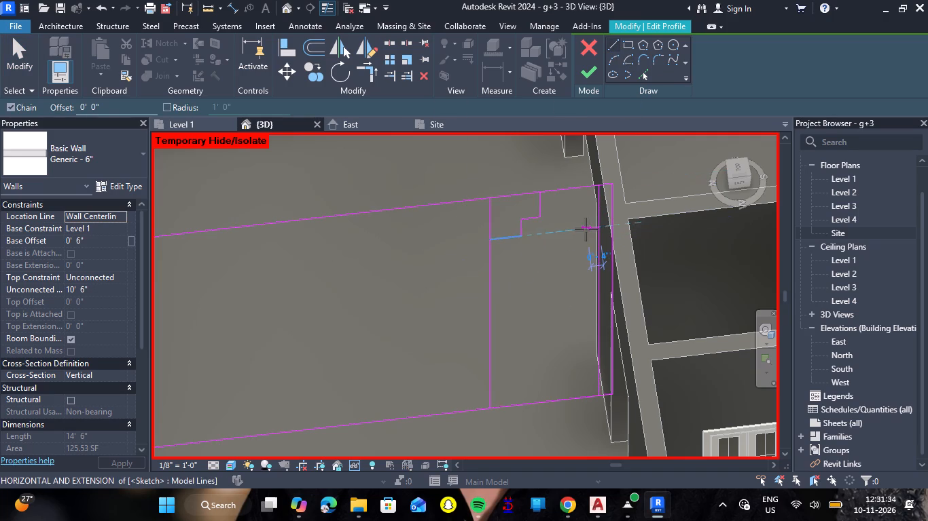
click(579, 231)
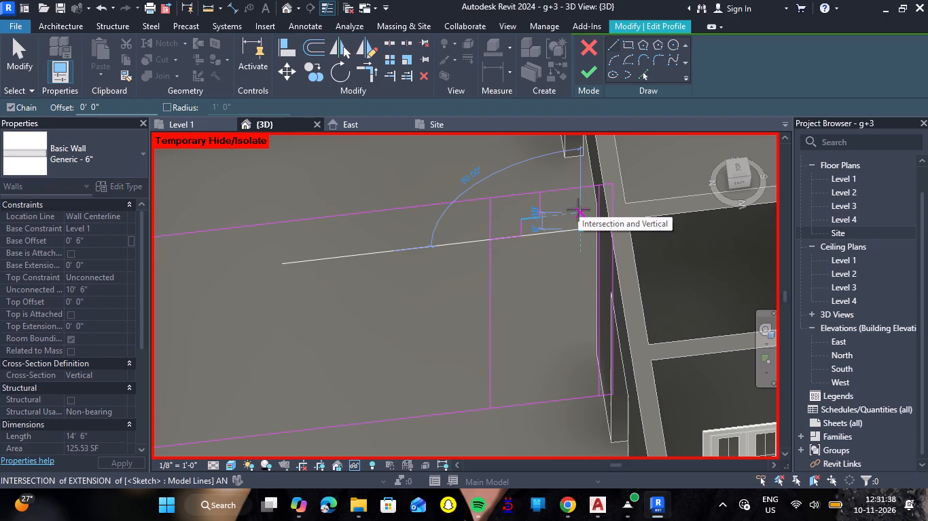
click(578, 210)
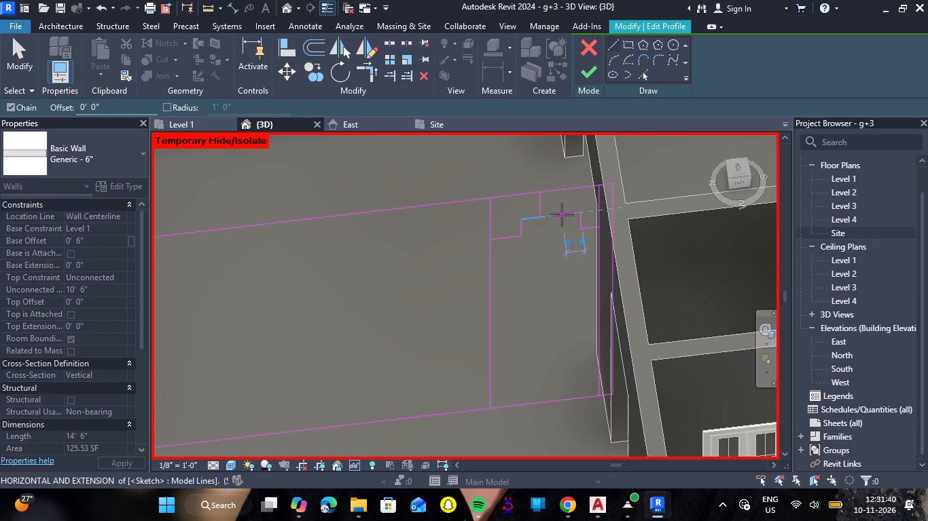
double_click(561, 214)
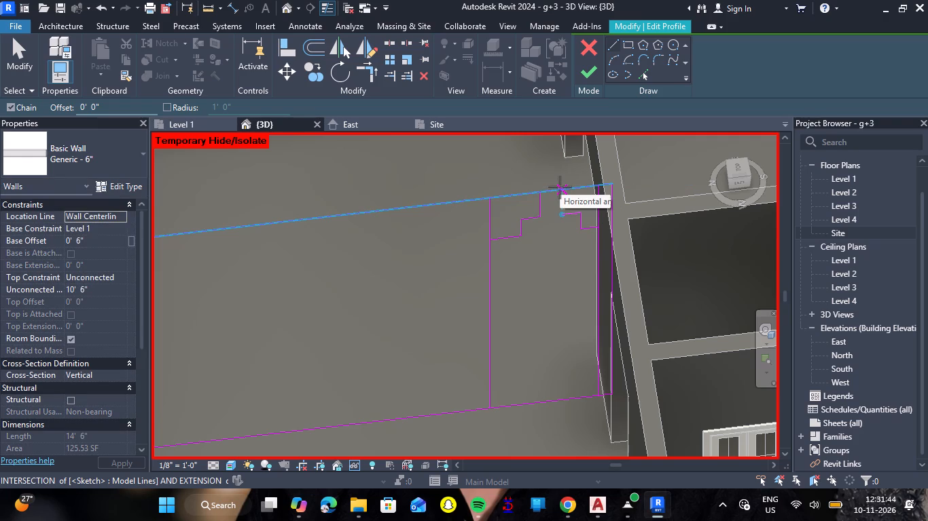
click(560, 192)
key(Escape)
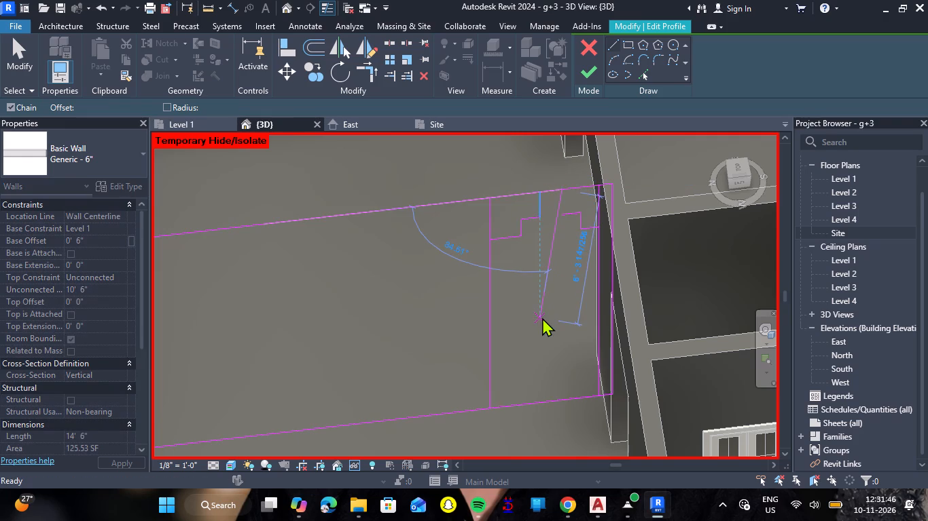
click(618, 43)
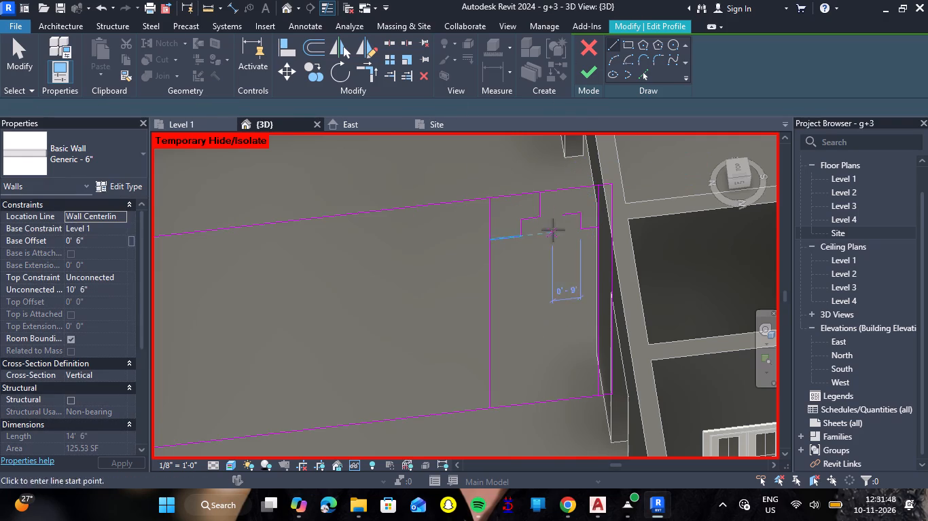
click(562, 212)
click(562, 188)
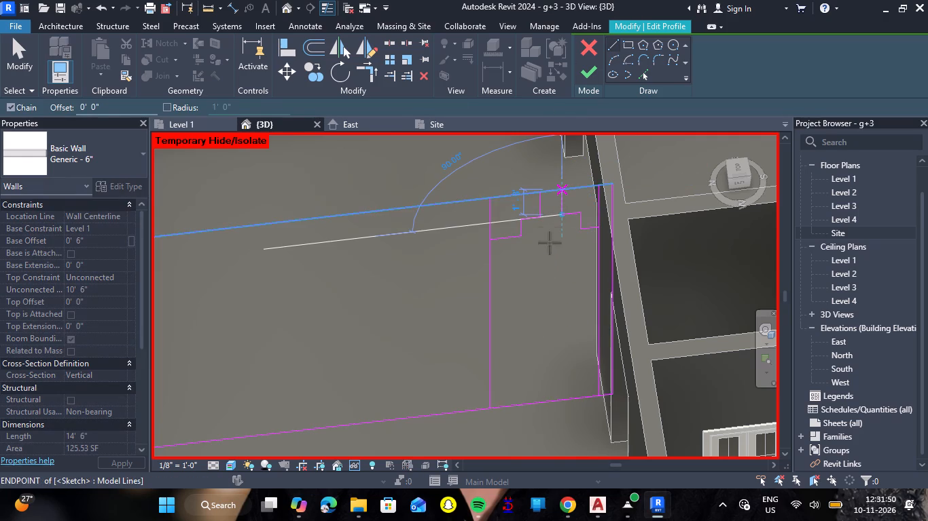
key(Escape)
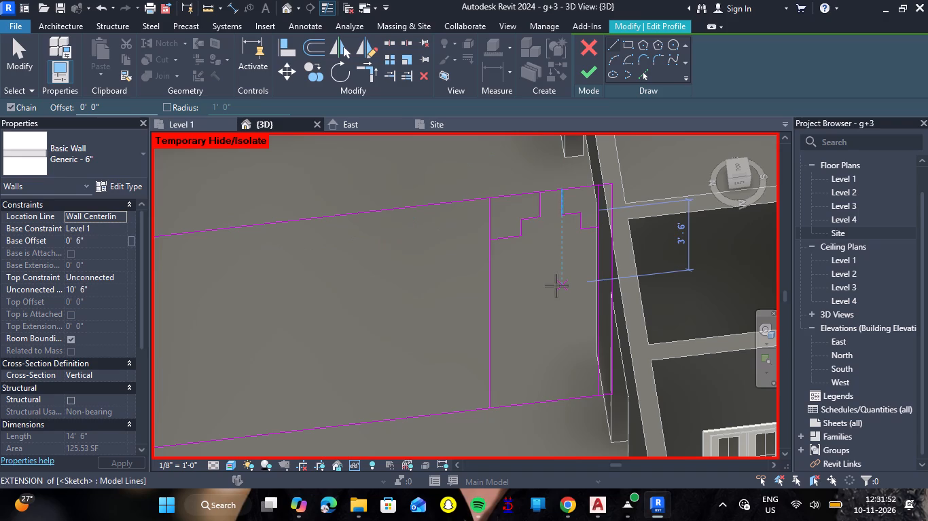
key(Escape)
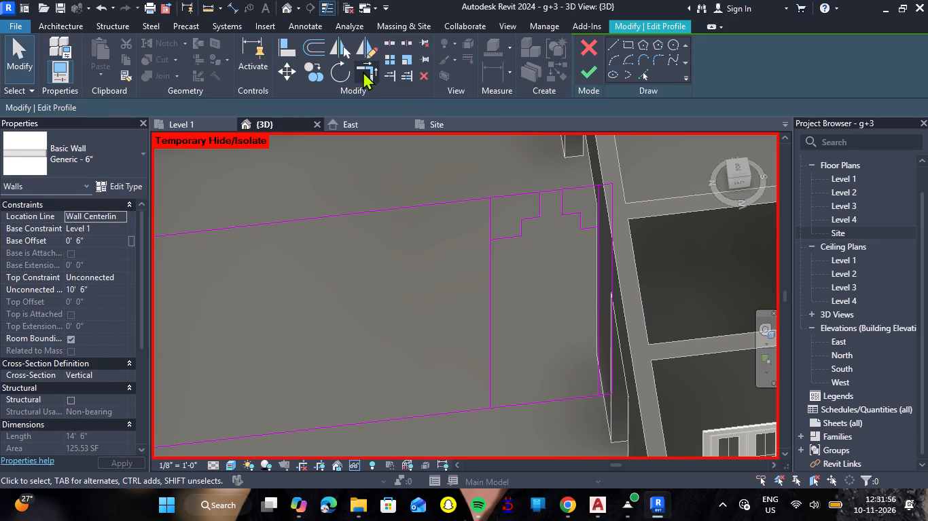
Trim the farther vertical line to a corner with its lowest step, keeping the part below the step.
click(363, 71)
click(493, 252)
click(505, 240)
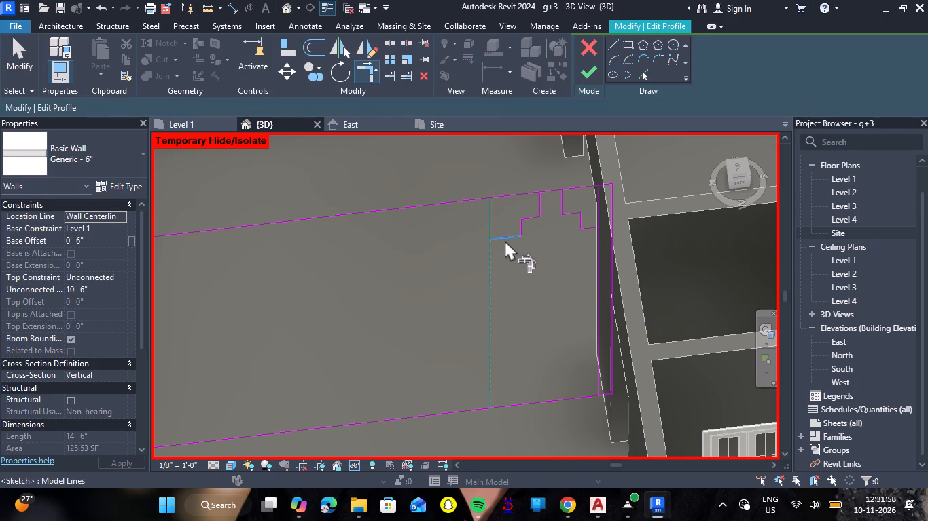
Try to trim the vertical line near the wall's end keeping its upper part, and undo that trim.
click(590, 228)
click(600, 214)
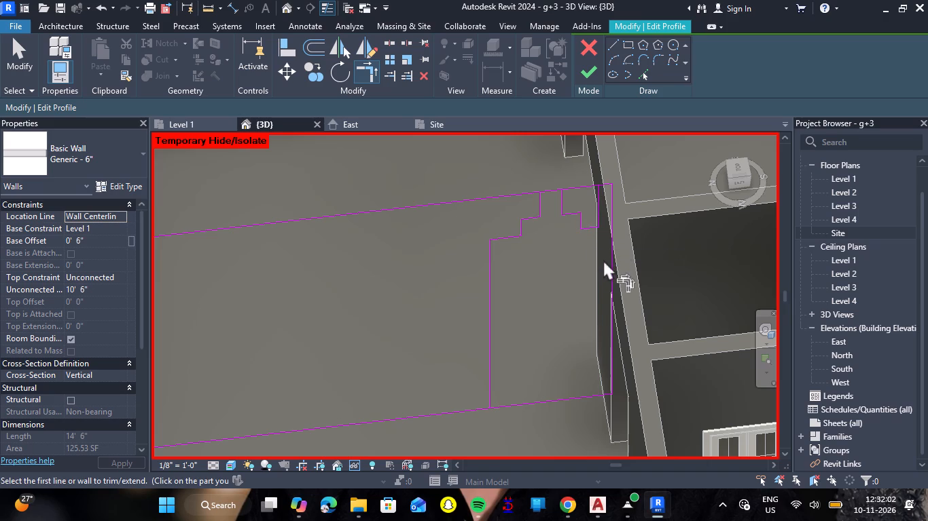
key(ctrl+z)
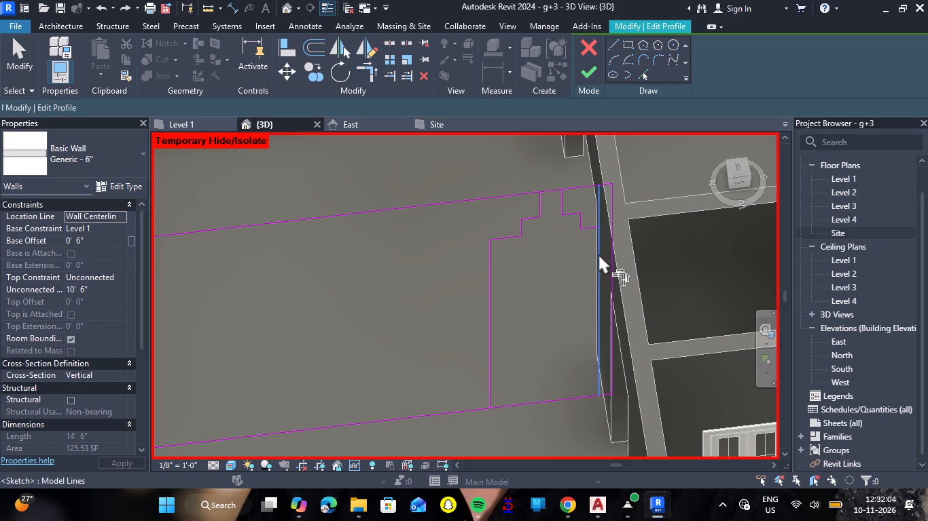
Trim the vertical line near the wall's end to a corner with its lowest step, keeping the part below the step.
click(592, 223)
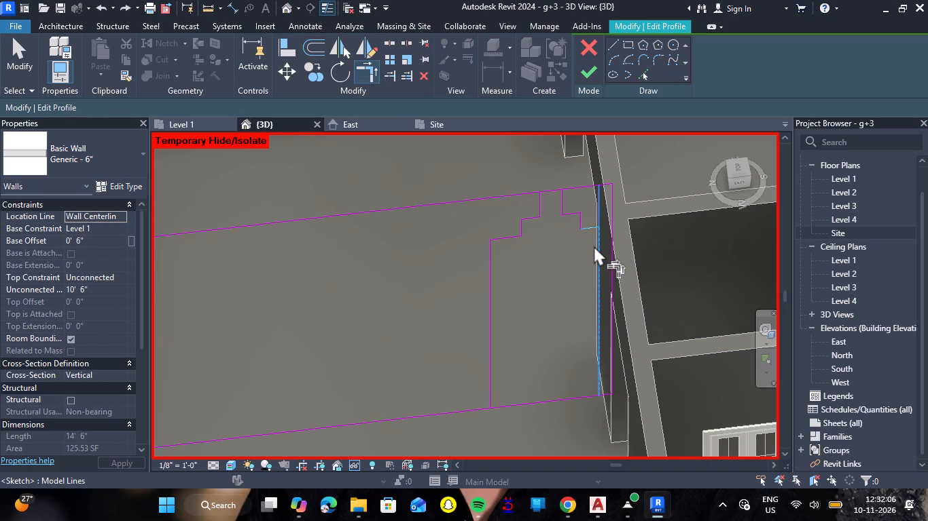
click(594, 246)
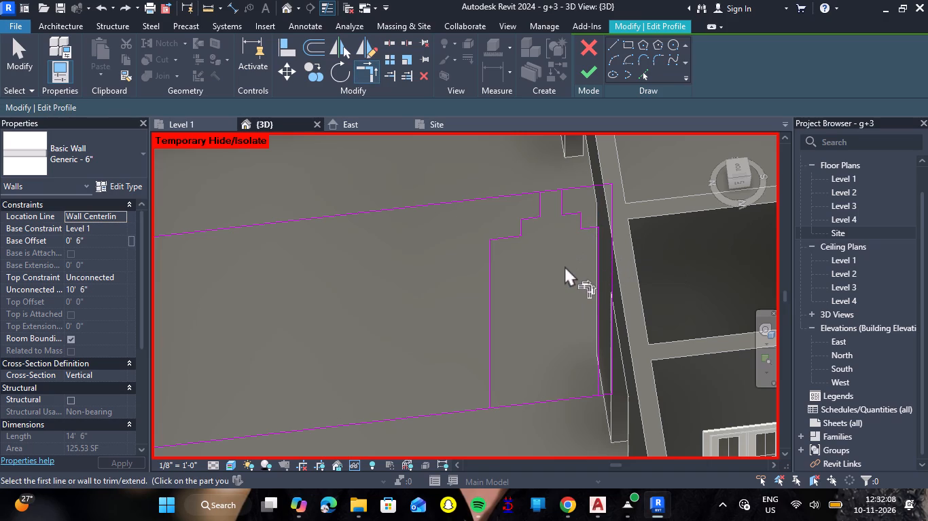
key(Escape)
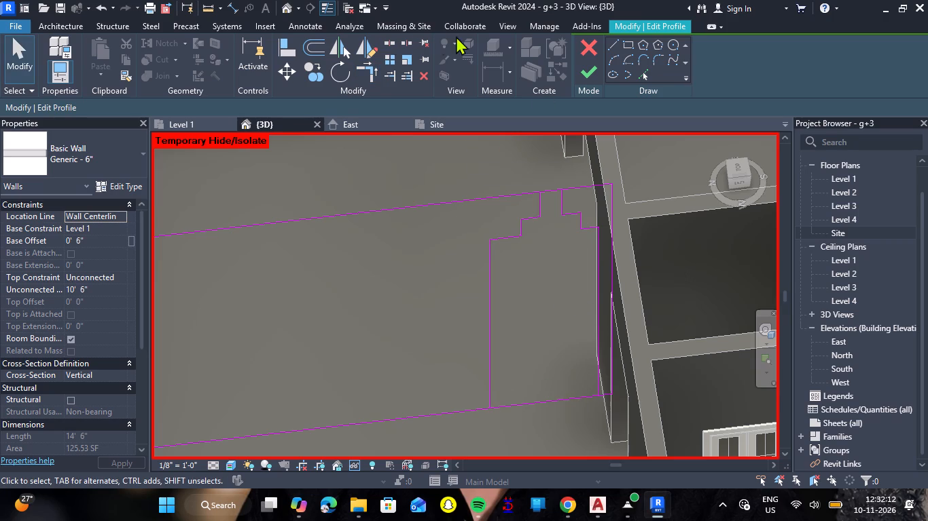
Split the bottom profile edge at both vertical lines of the opening and delete the segment between them.
click(385, 37)
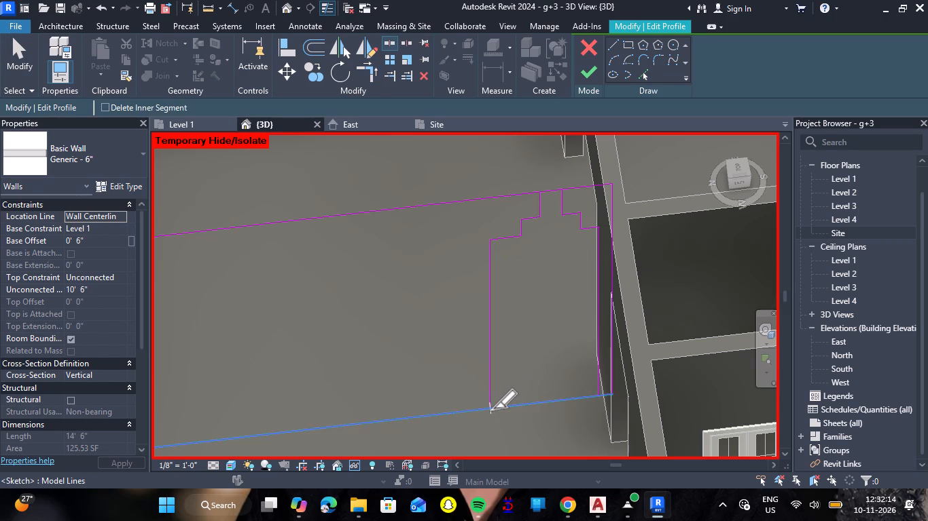
click(493, 408)
click(602, 399)
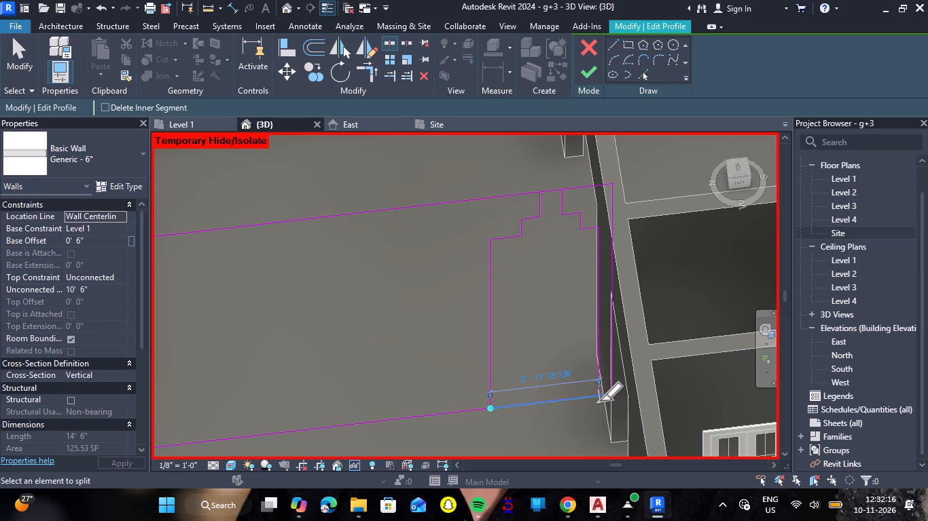
key(Escape)
key(Escape)
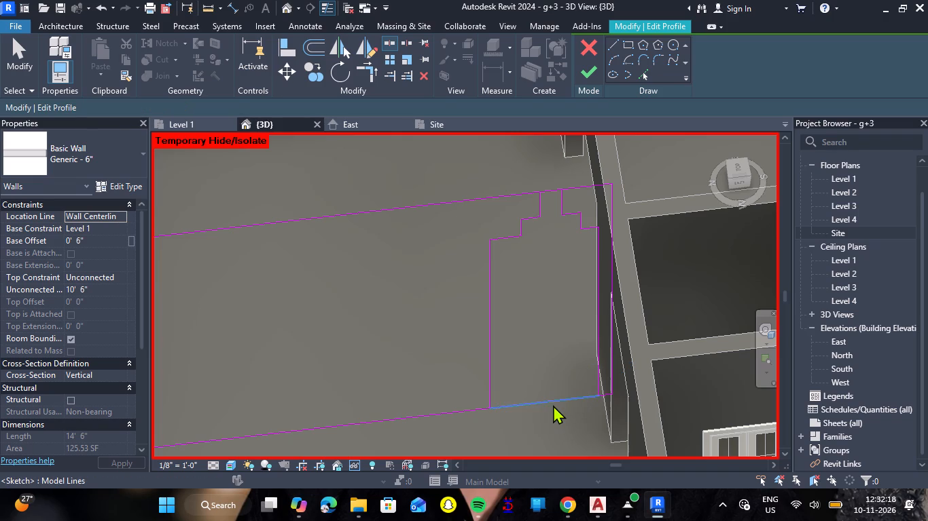
double_click(553, 404)
key(Delete)
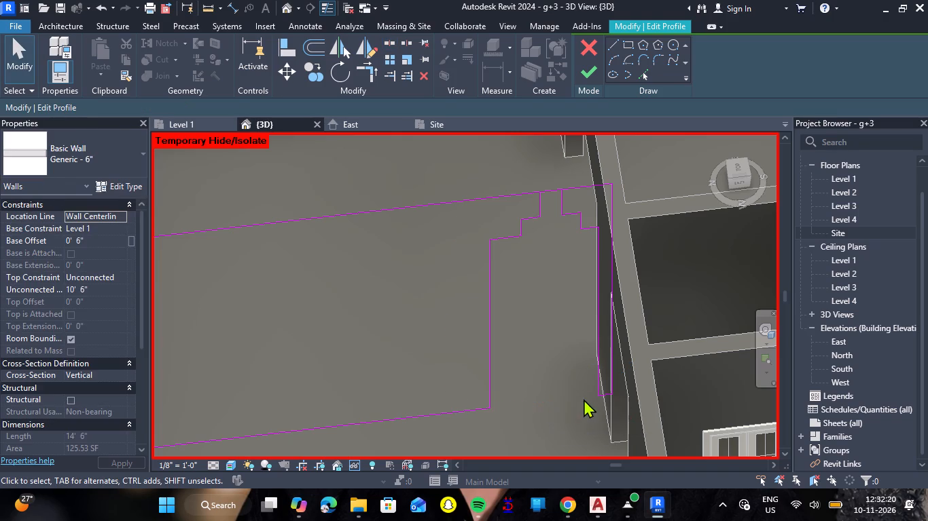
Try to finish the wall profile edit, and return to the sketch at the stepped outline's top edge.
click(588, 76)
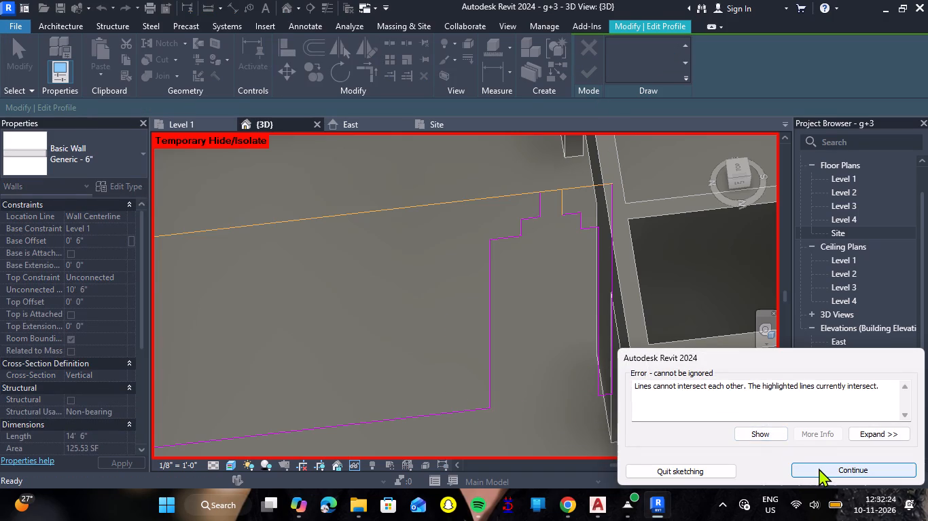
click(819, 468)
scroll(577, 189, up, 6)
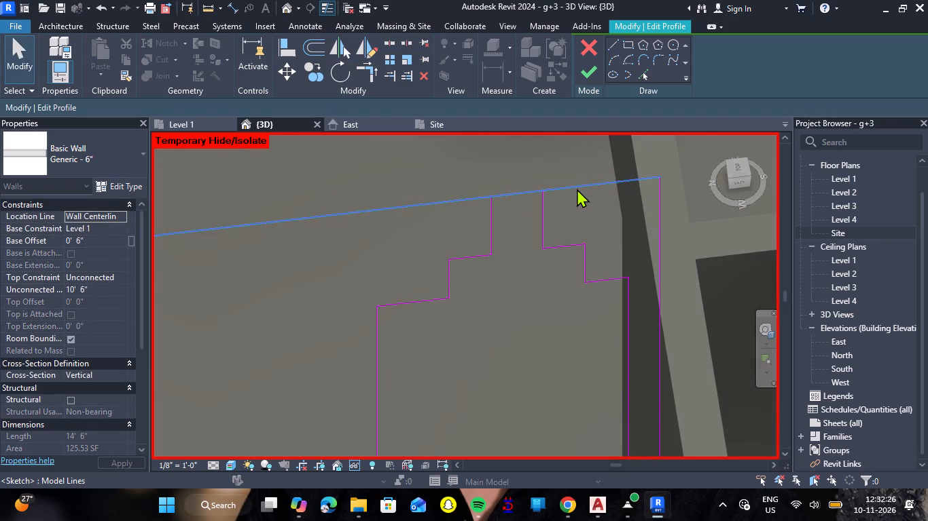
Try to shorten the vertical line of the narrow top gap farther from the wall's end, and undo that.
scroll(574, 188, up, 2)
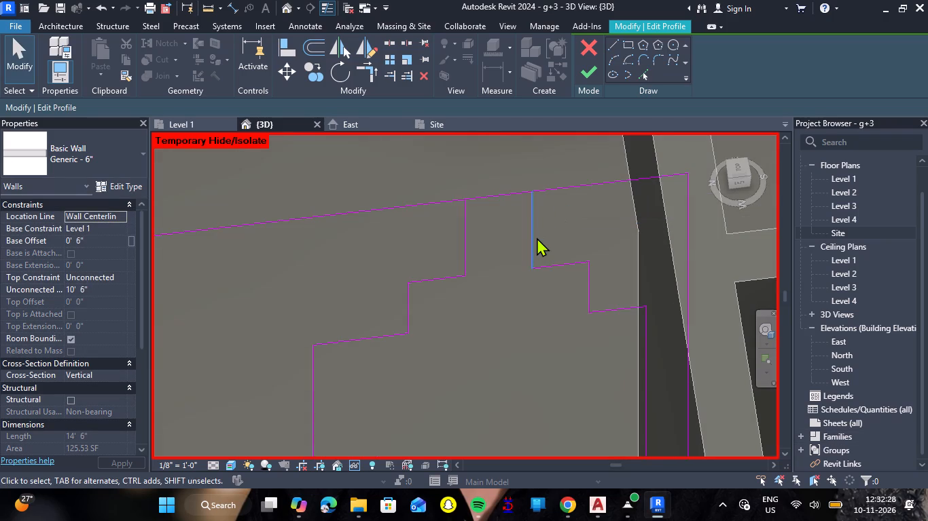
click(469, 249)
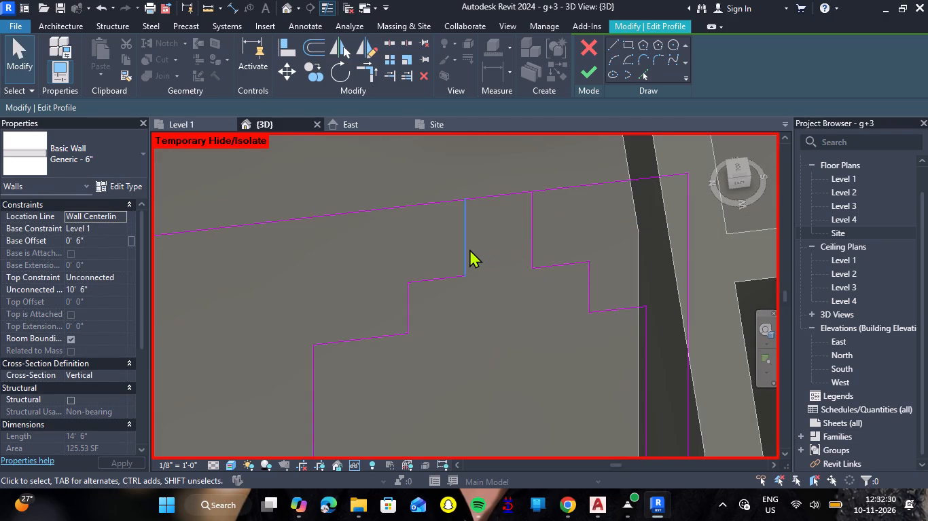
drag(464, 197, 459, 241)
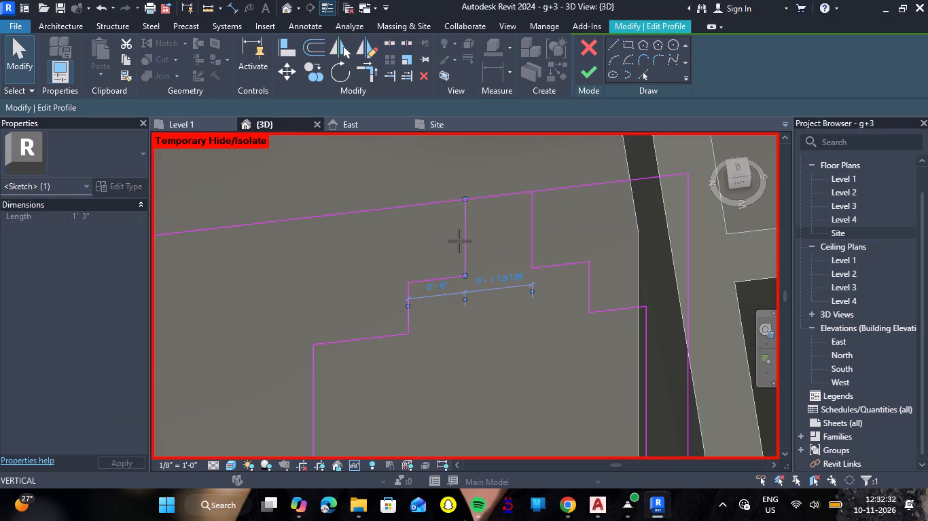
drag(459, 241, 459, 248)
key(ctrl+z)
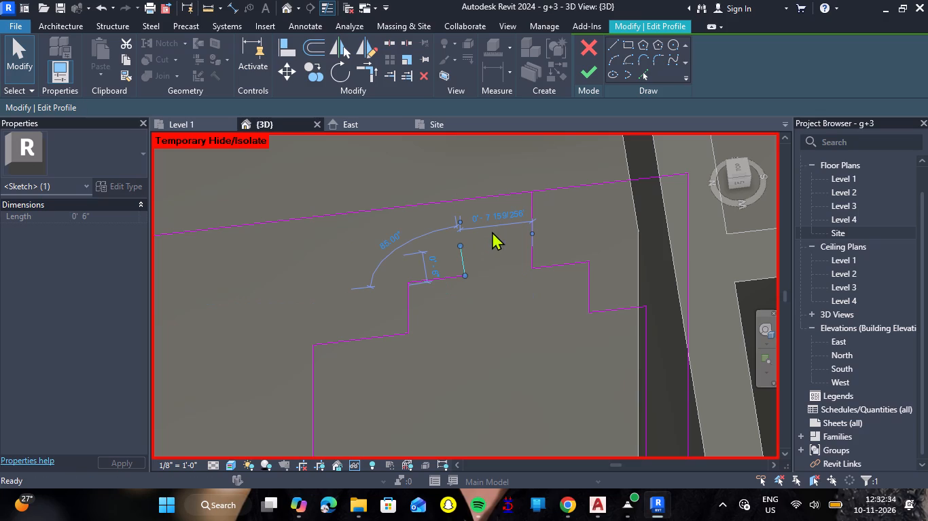
Delete the two vertical lines reaching the wall's top edge and join the two highest step edges into one line.
click(463, 256)
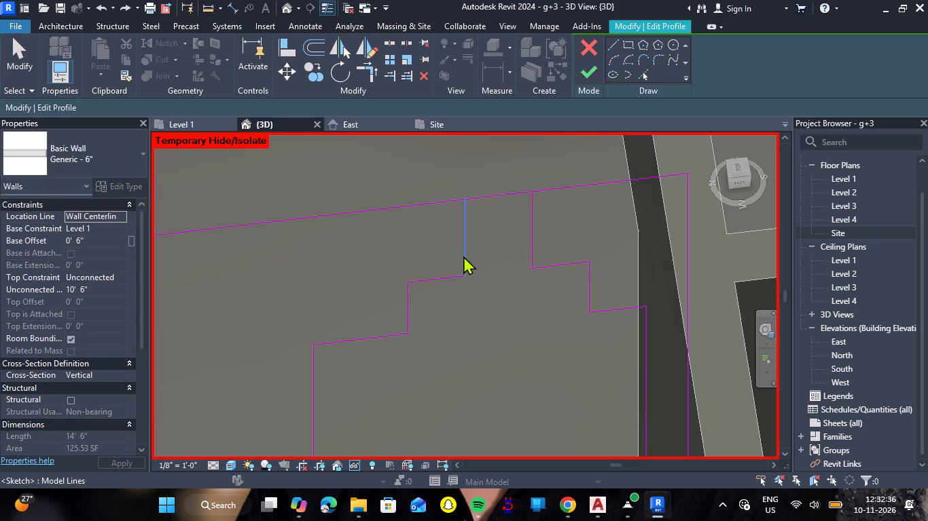
key(Delete)
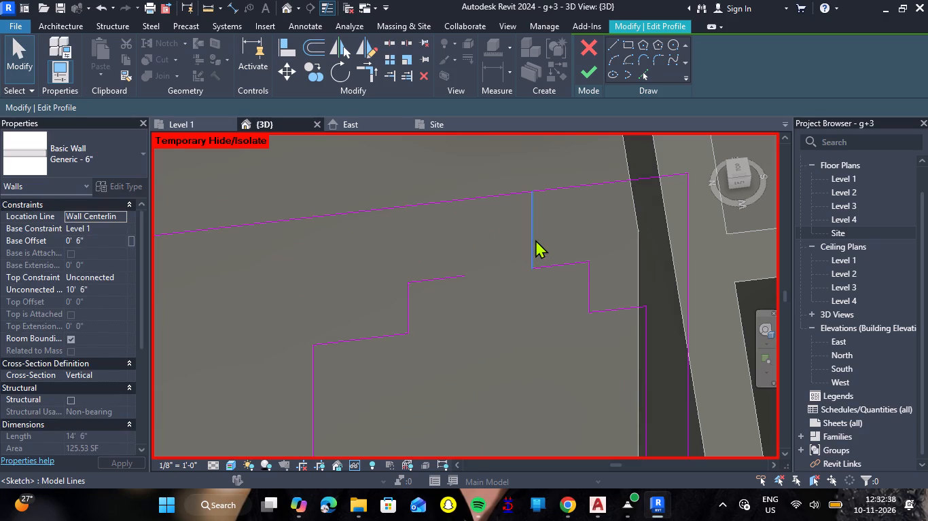
click(535, 239)
key(Delete)
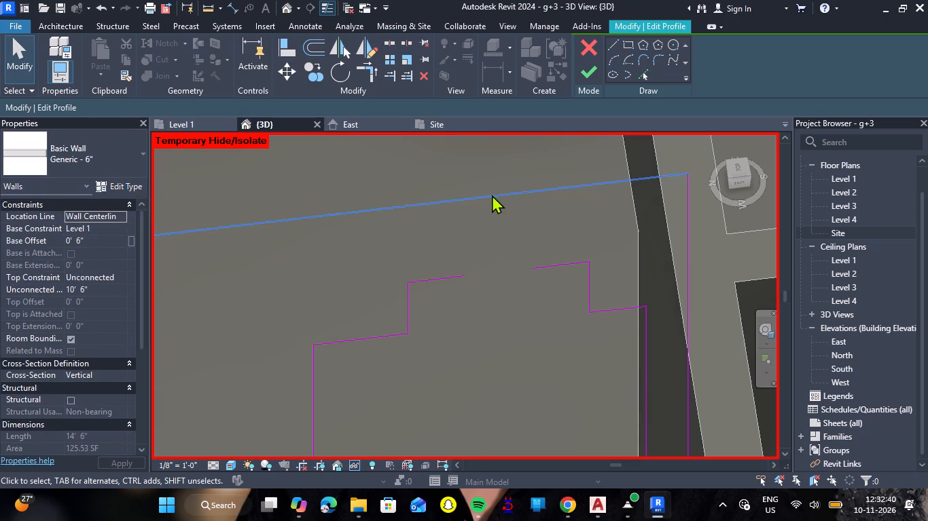
click(371, 76)
click(452, 273)
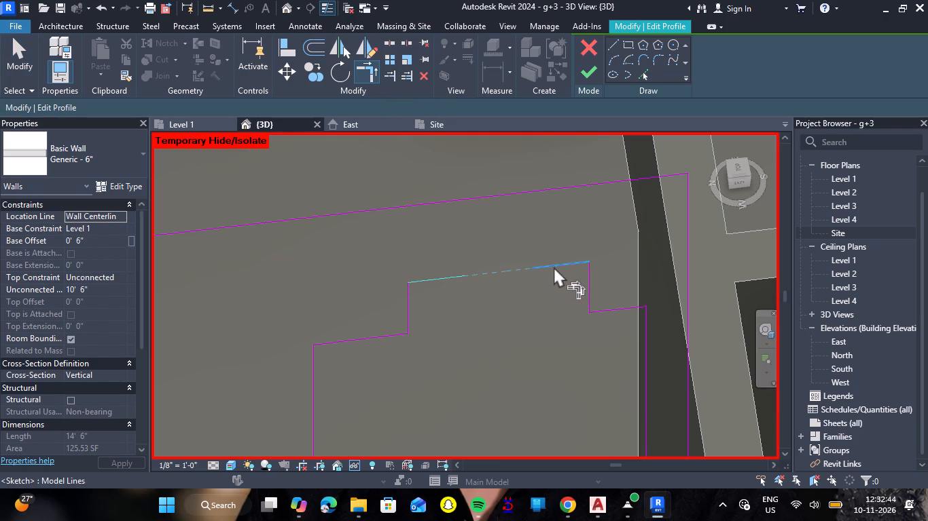
click(554, 267)
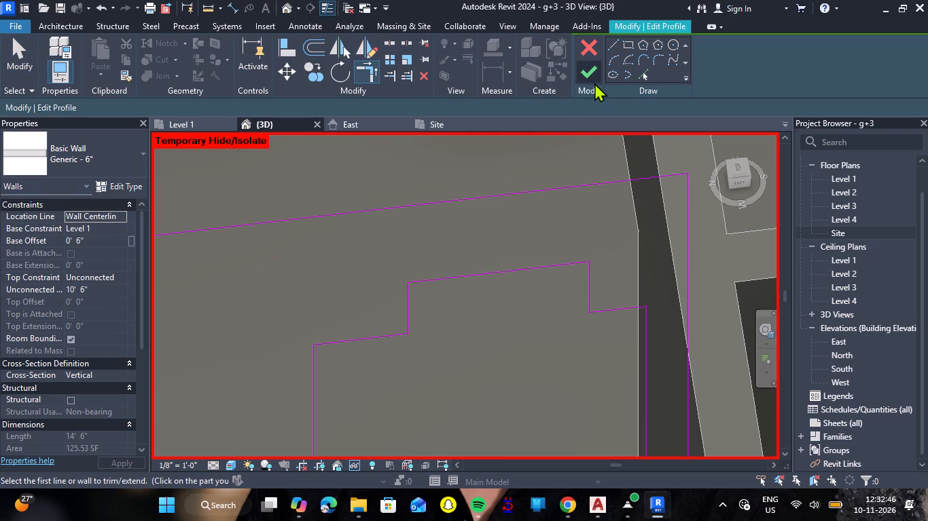
Finish the wall profile edit, accepting the stepped opening without deleting the existing rectangular opening.
click(589, 73)
scroll(662, 296, down, 2)
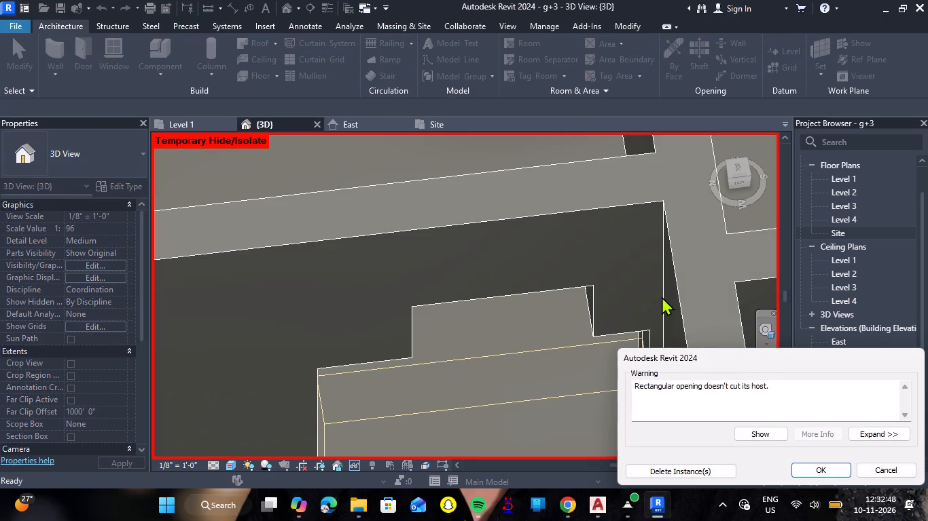
scroll(662, 296, down, 8)
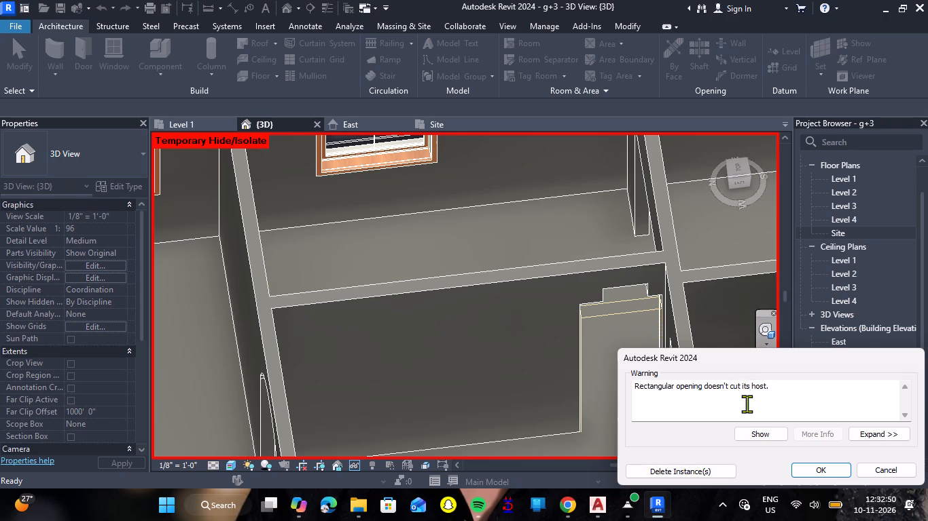
click(811, 471)
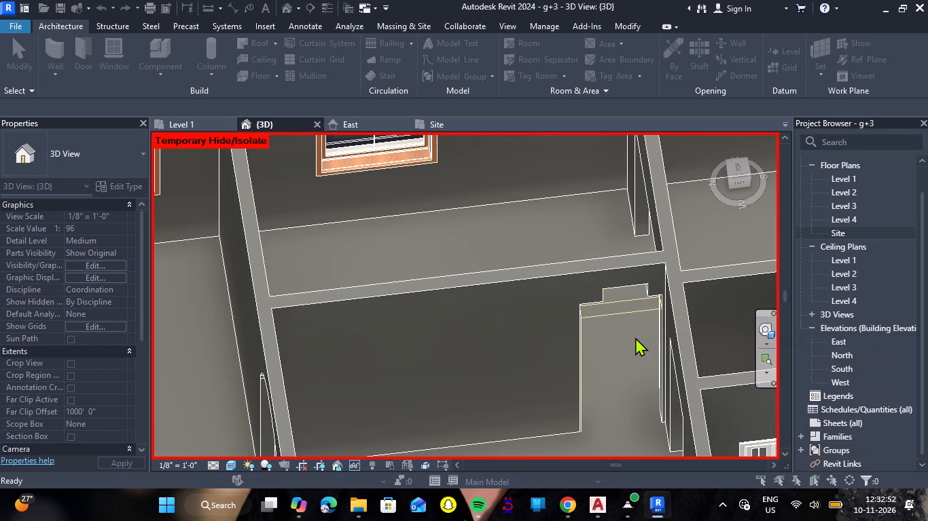
Nudge the wall's stepped opening away from the wall's end until its sides line up with the rectangular opening.
scroll(628, 334, down, 3)
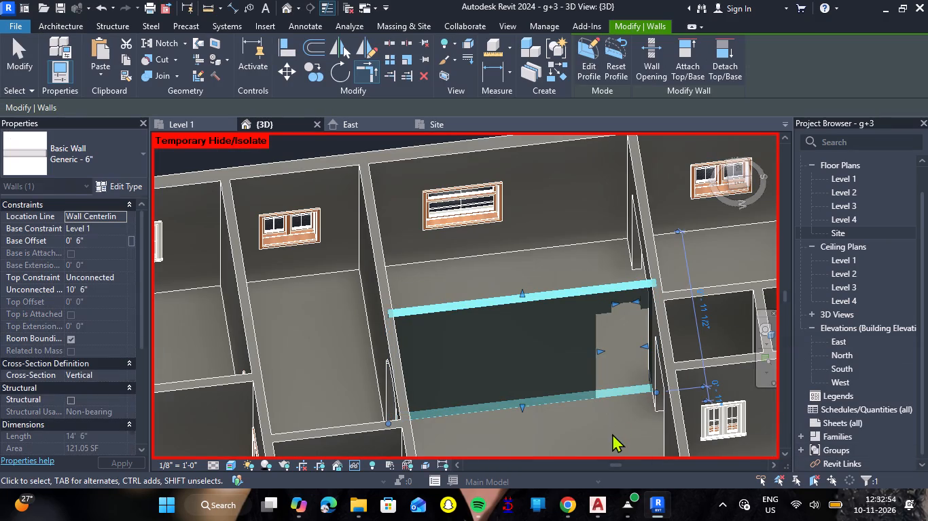
click(618, 425)
shift+right_drag(618, 416, 610, 328)
shift+right_drag(611, 342, 622, 345)
shift+middle_click(610, 342)
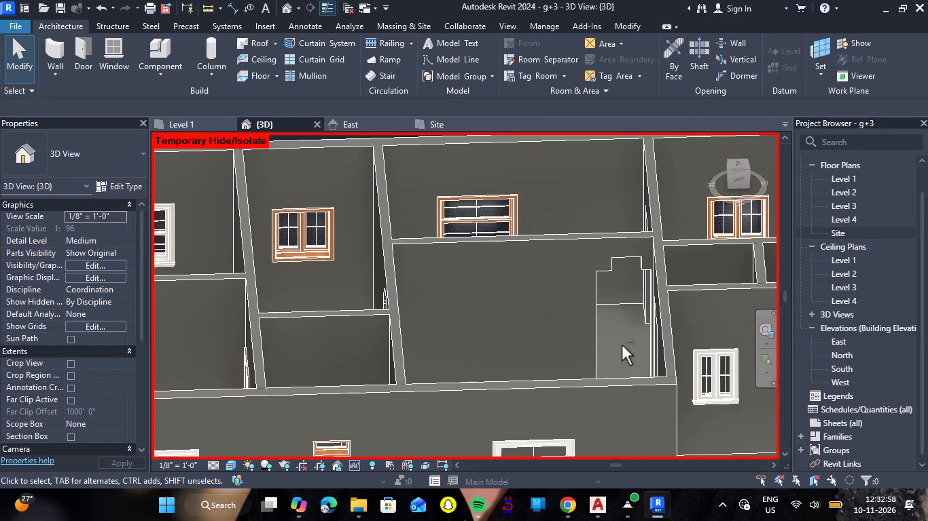
shift+right_drag(622, 345, 632, 346)
scroll(648, 252, up, 6)
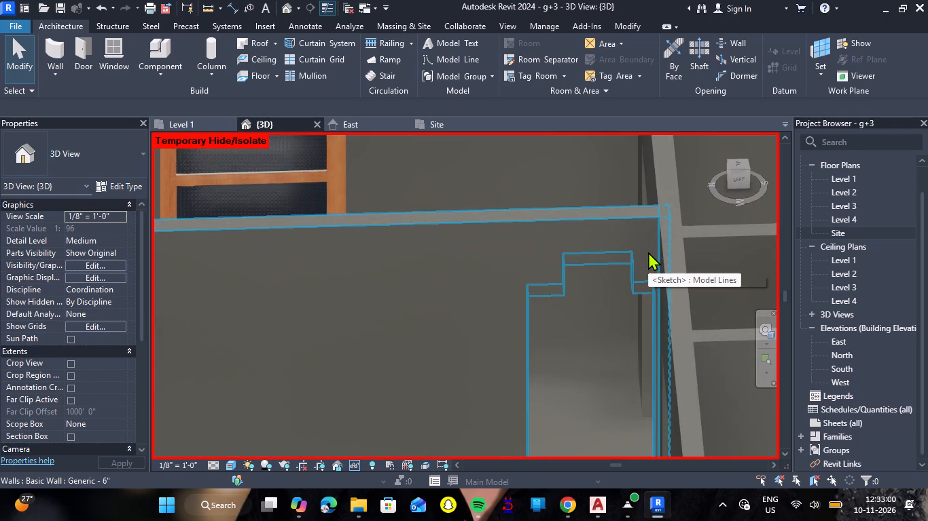
scroll(648, 252, up, 3)
click(618, 291)
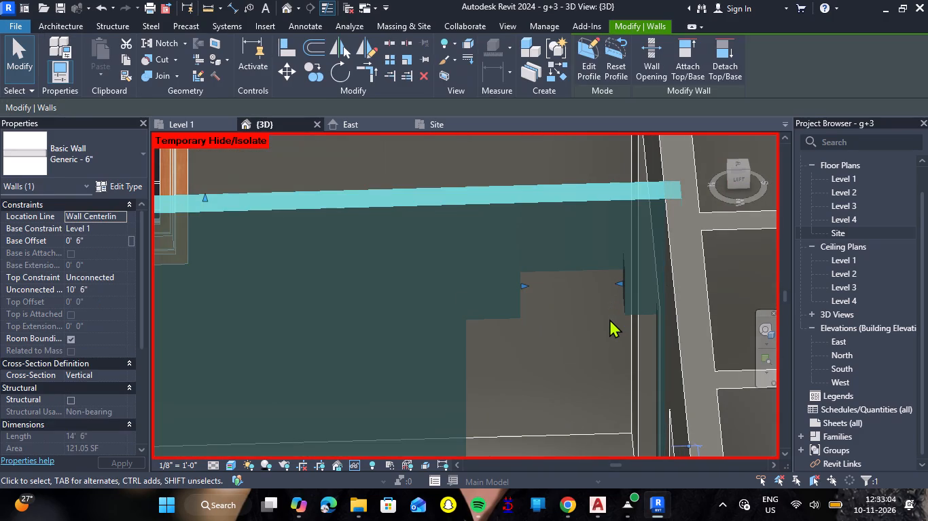
key(Left)
key(Left)
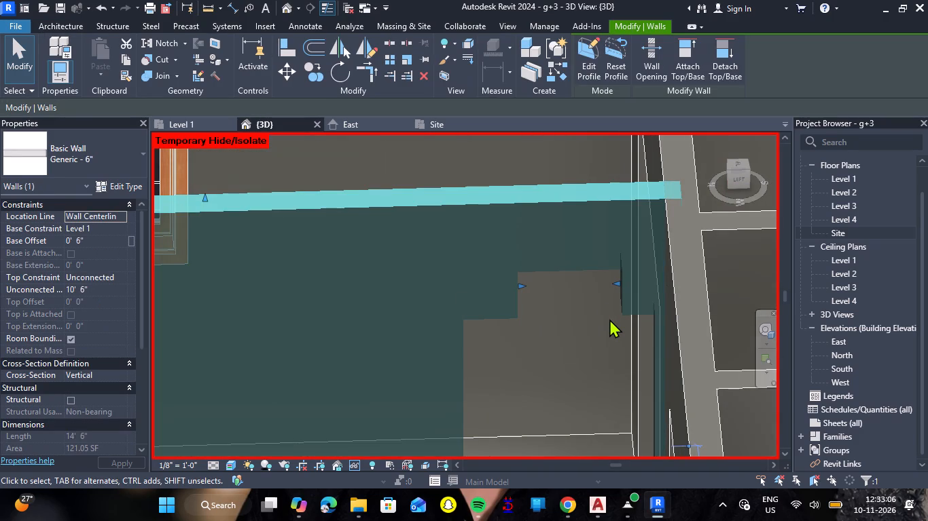
key(Left)
key(Left)
key(Left)
key(Left)
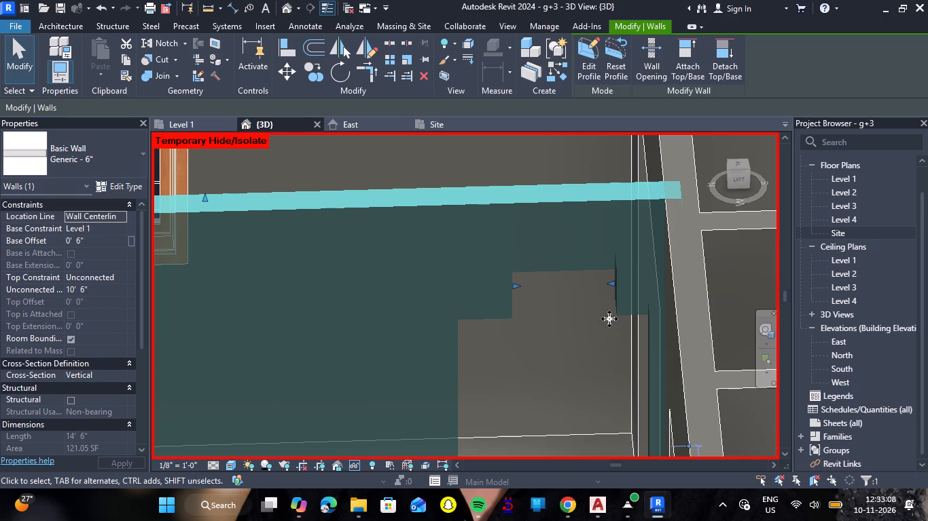
key(Left)
key(Left)
key(Left)
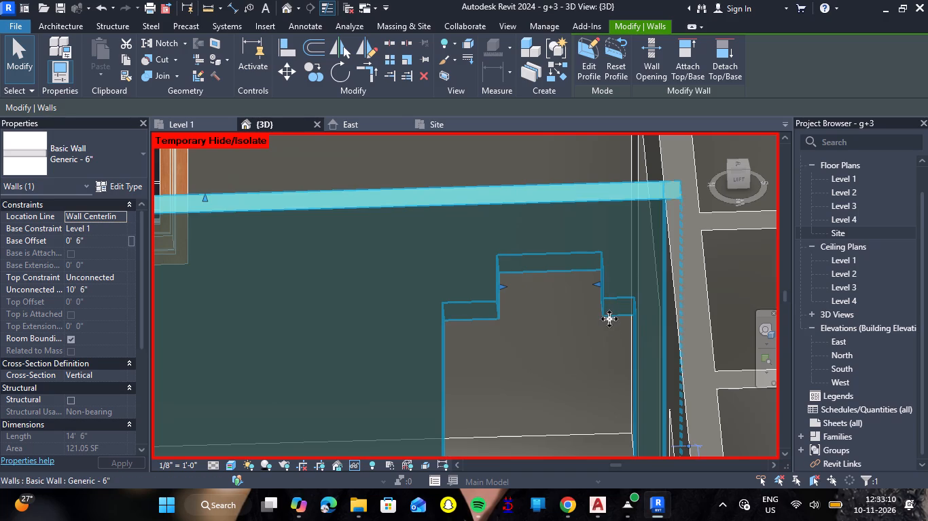
click(544, 393)
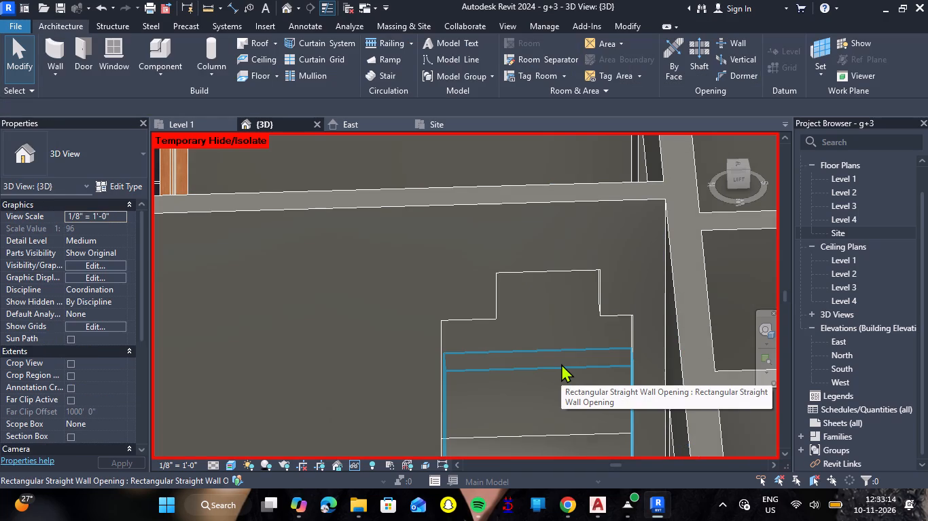
Reopen the wall's profile and draw an arc of about 5" radius bulging below the lower step farther from the wall's end.
scroll(581, 316, down, 7)
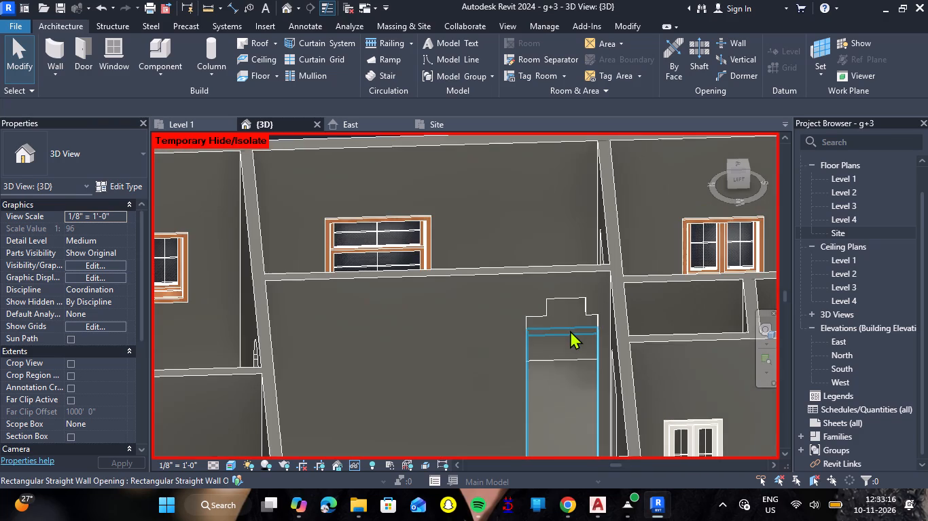
scroll(563, 298, up, 7)
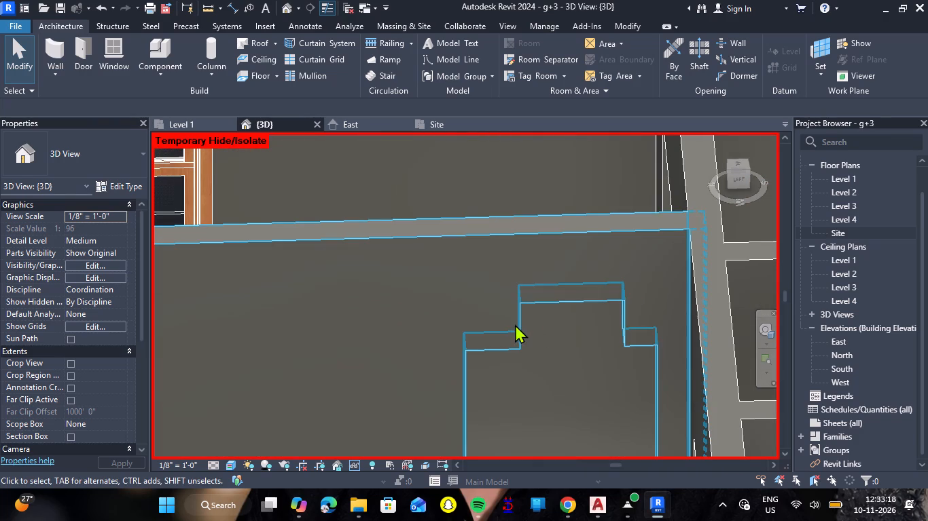
double_click(488, 349)
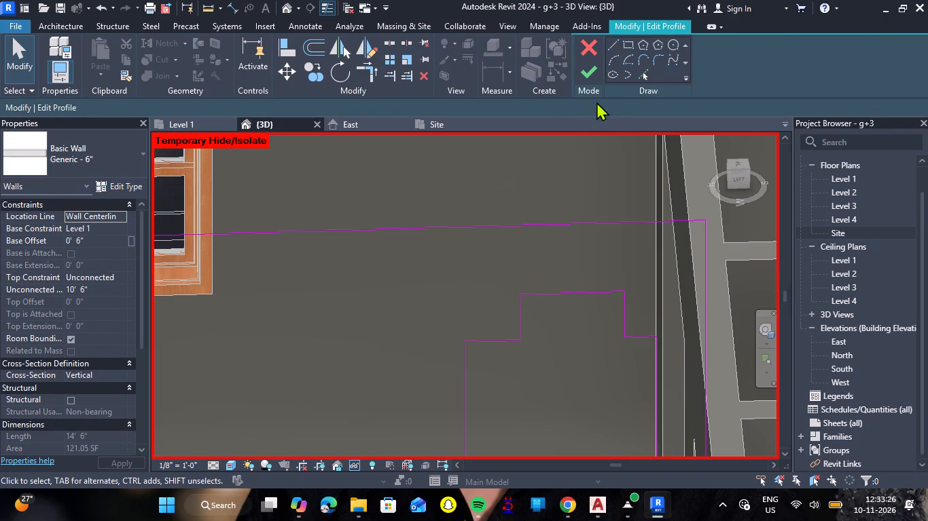
click(611, 63)
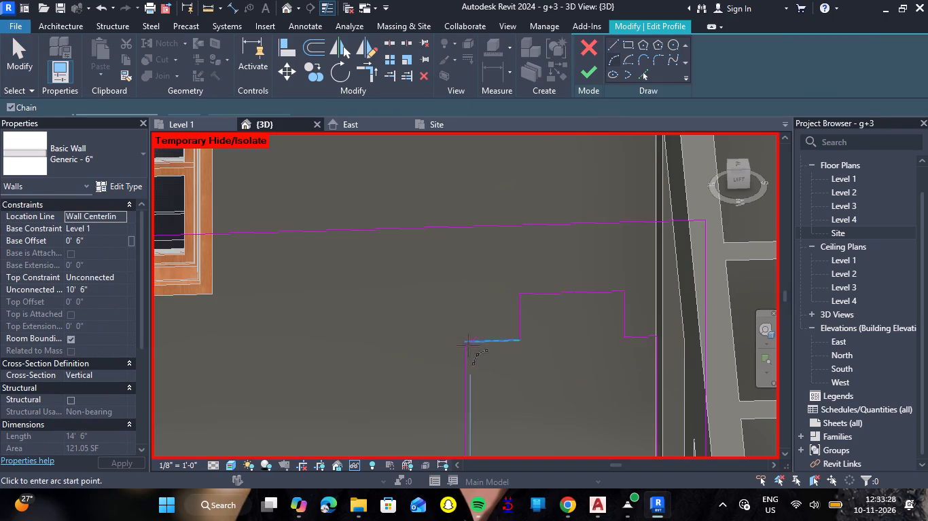
click(467, 343)
click(520, 339)
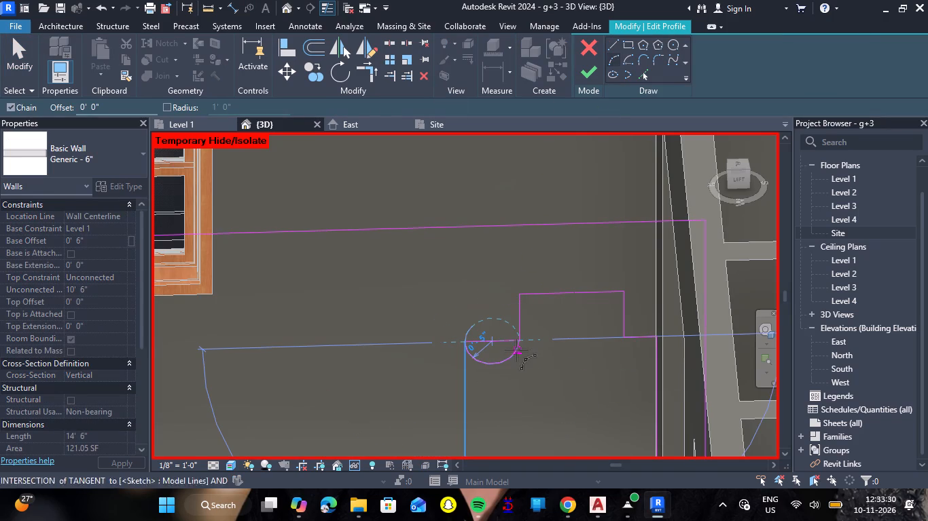
click(516, 352)
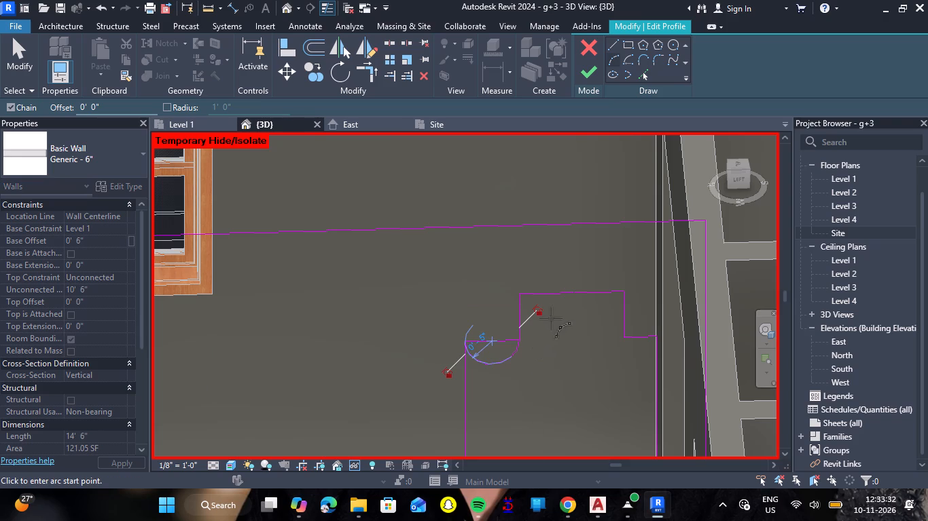
Draw an arc of about 5" radius on each vertical edge of the top step, both bulging into the opening.
click(614, 55)
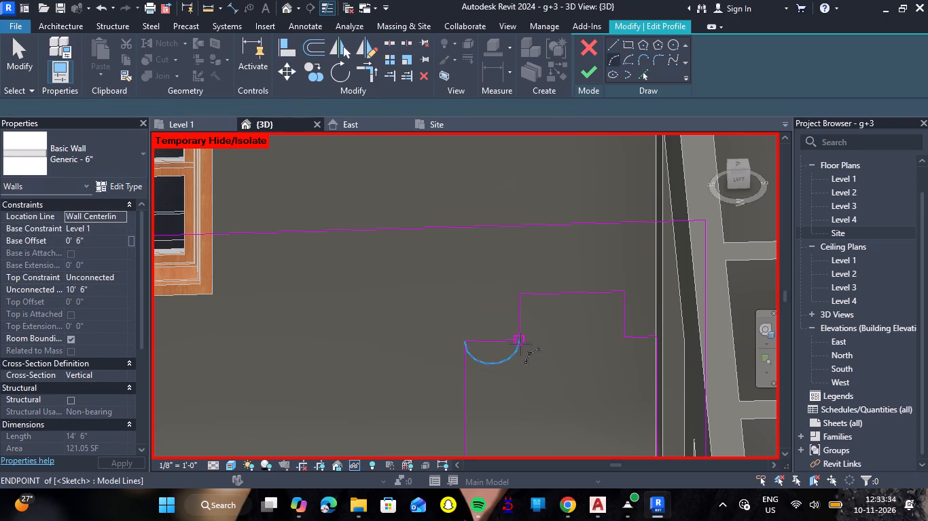
click(520, 341)
click(518, 295)
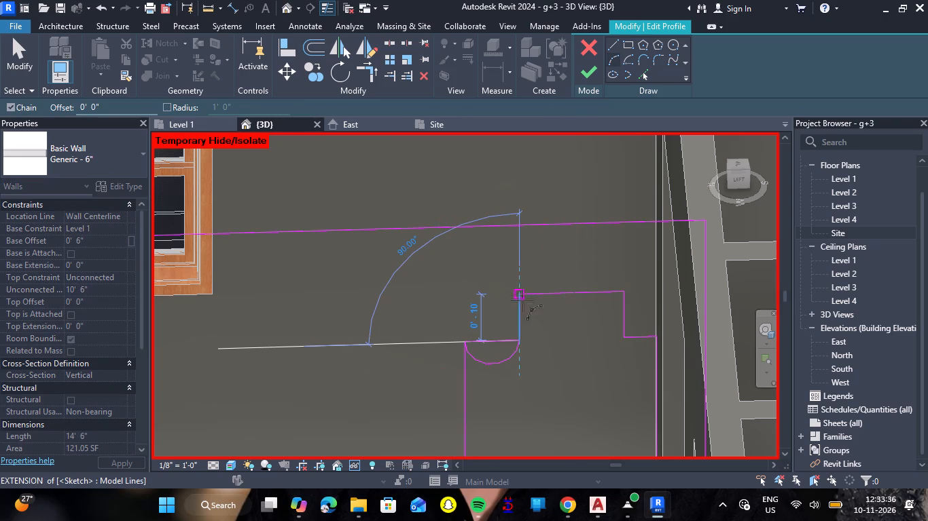
click(541, 318)
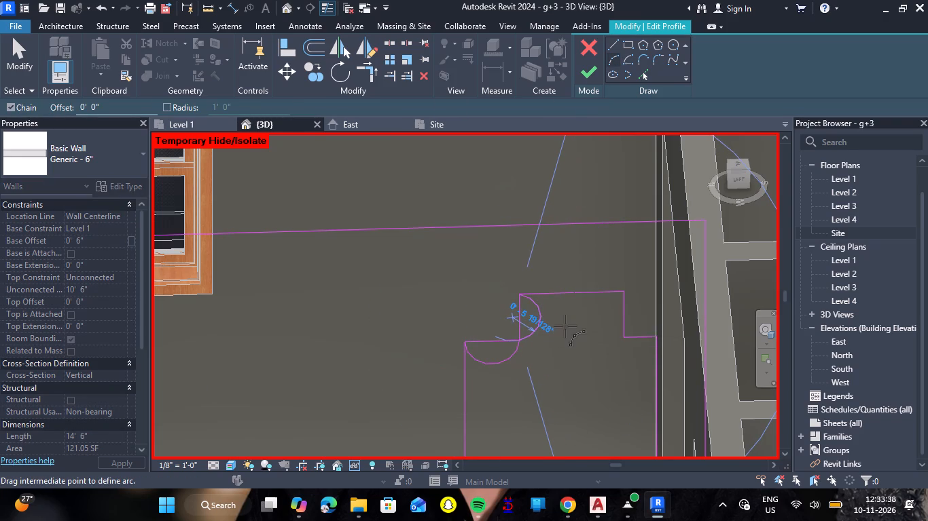
click(611, 62)
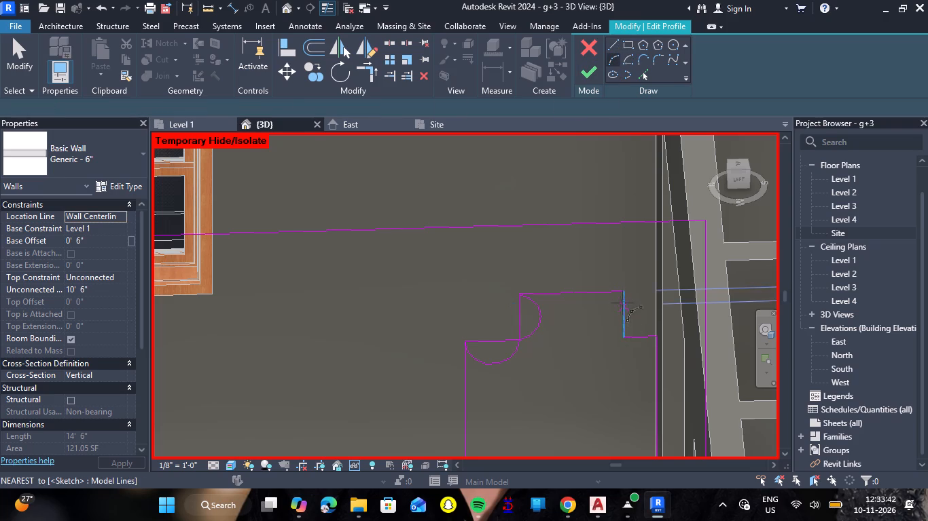
click(622, 288)
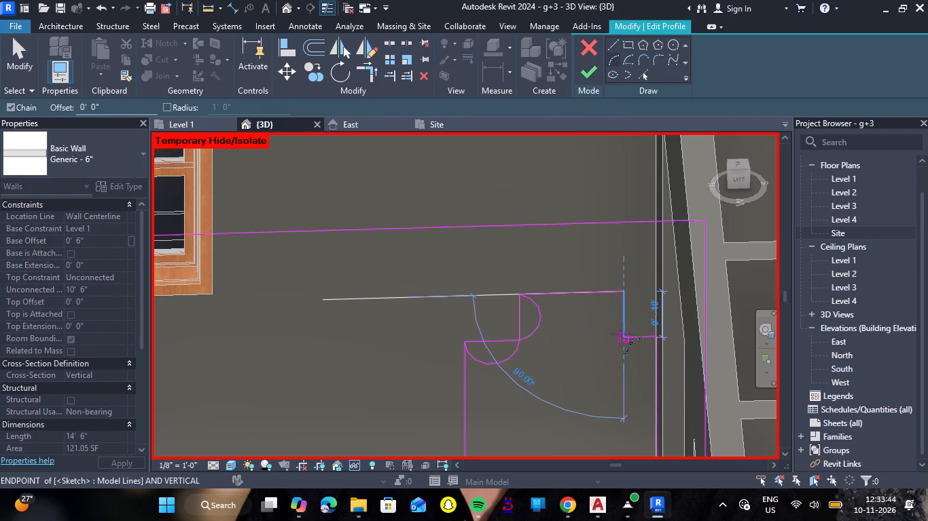
click(624, 339)
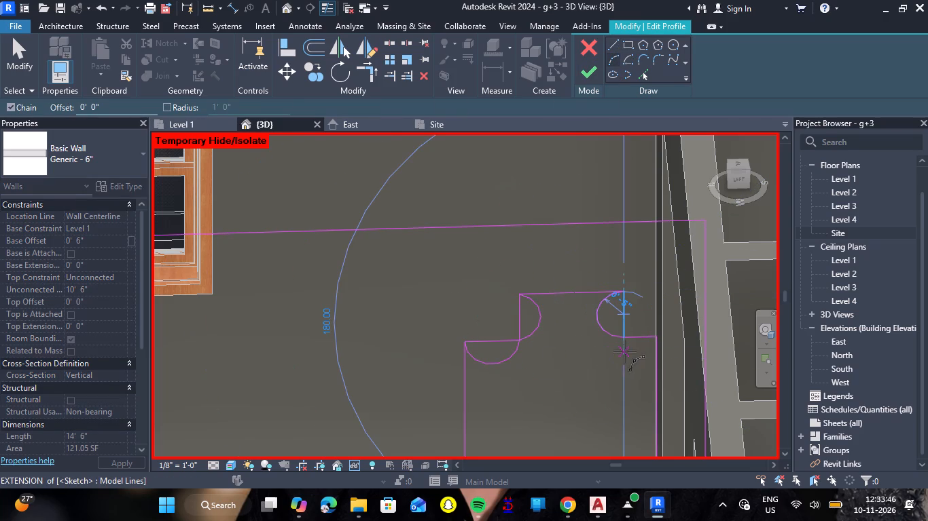
click(625, 351)
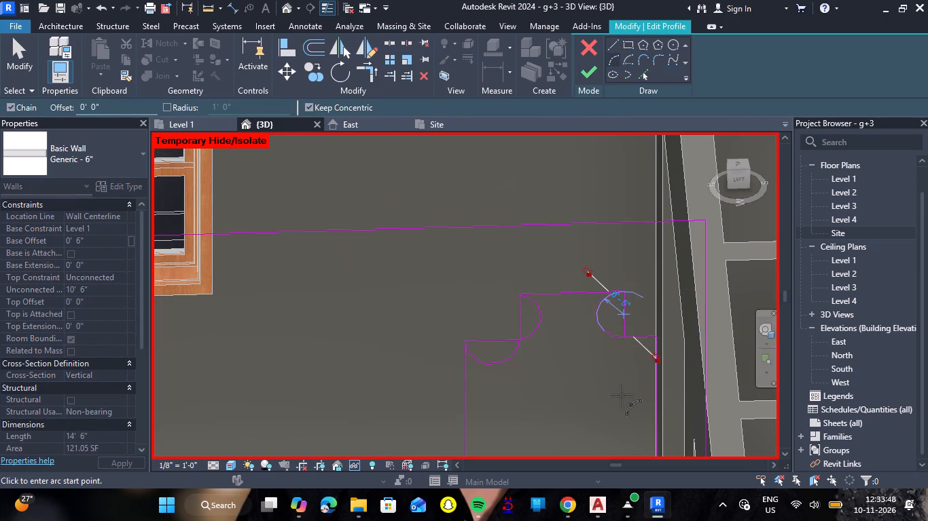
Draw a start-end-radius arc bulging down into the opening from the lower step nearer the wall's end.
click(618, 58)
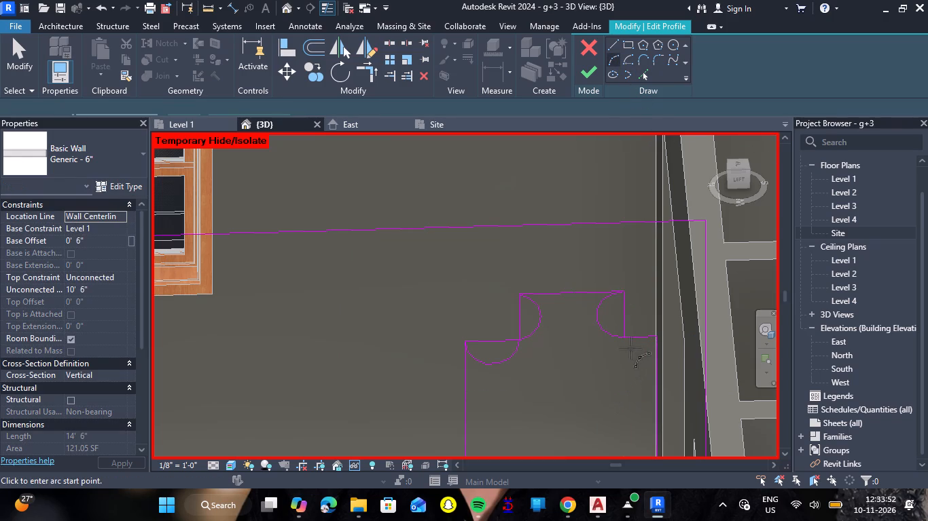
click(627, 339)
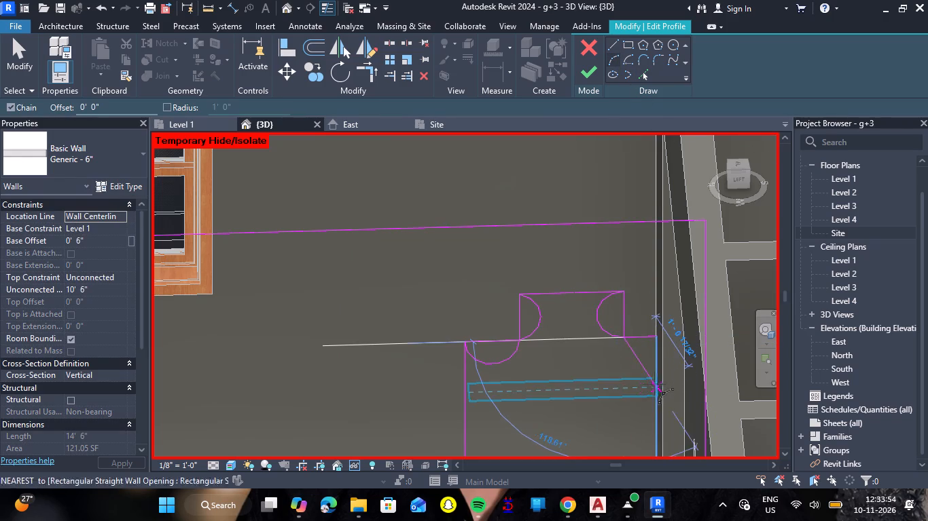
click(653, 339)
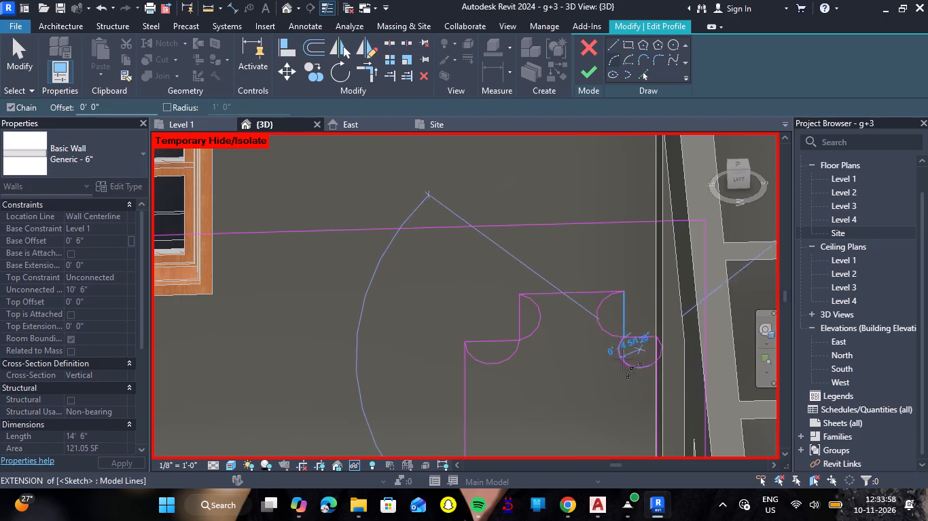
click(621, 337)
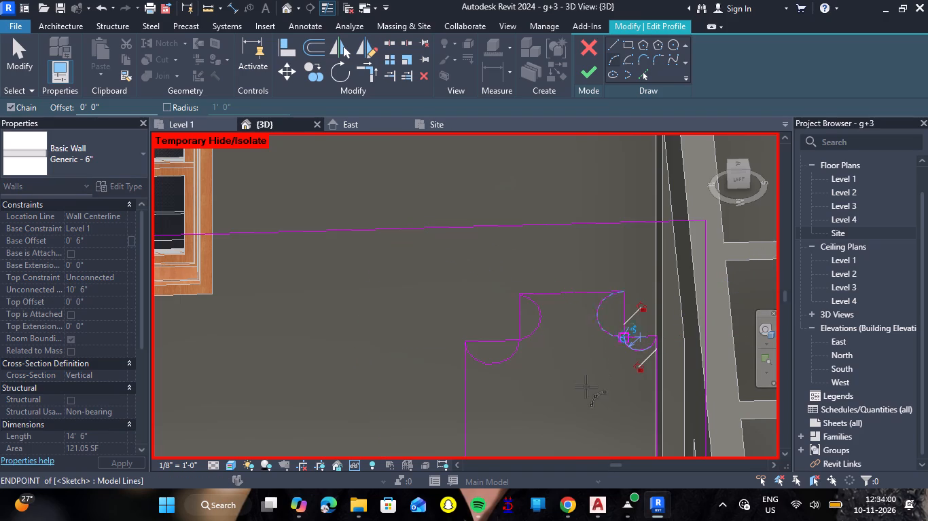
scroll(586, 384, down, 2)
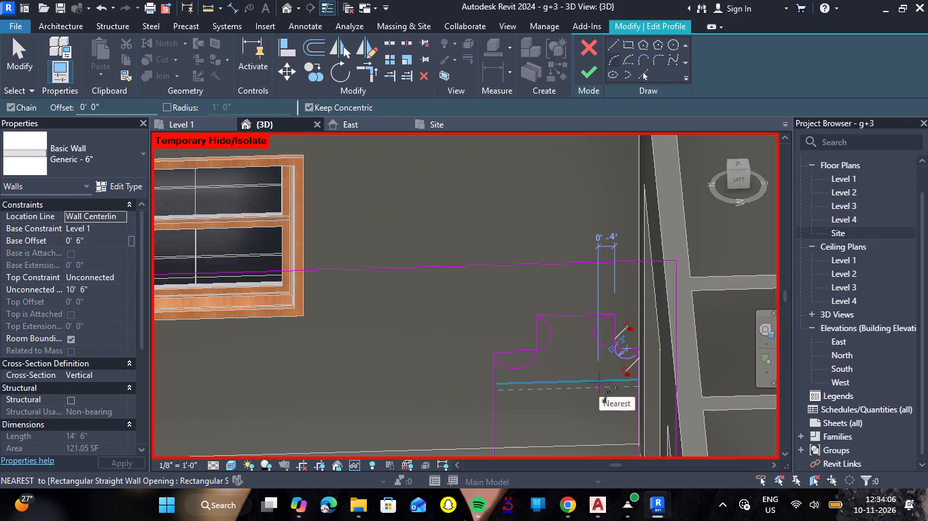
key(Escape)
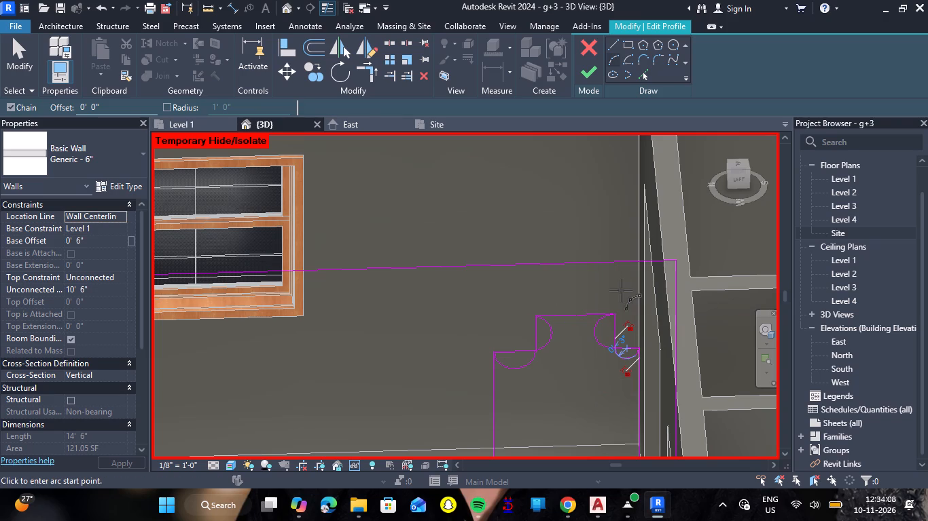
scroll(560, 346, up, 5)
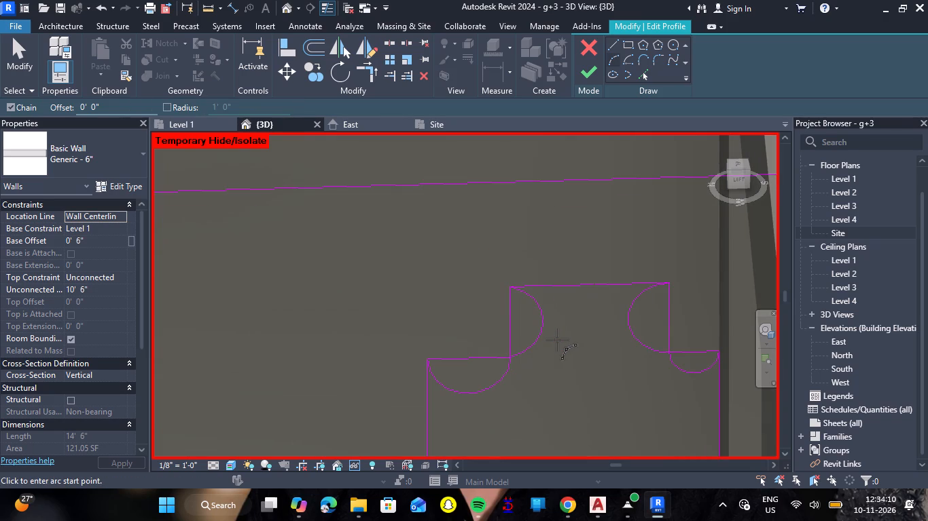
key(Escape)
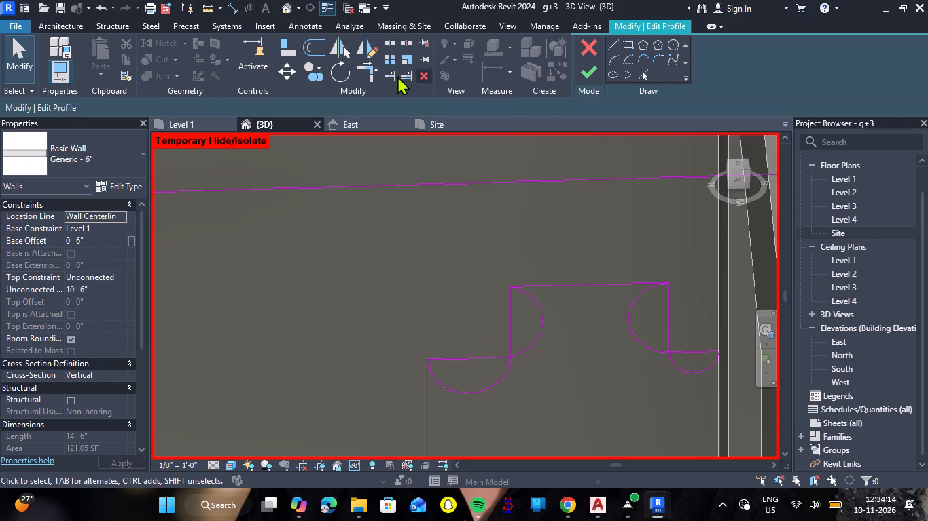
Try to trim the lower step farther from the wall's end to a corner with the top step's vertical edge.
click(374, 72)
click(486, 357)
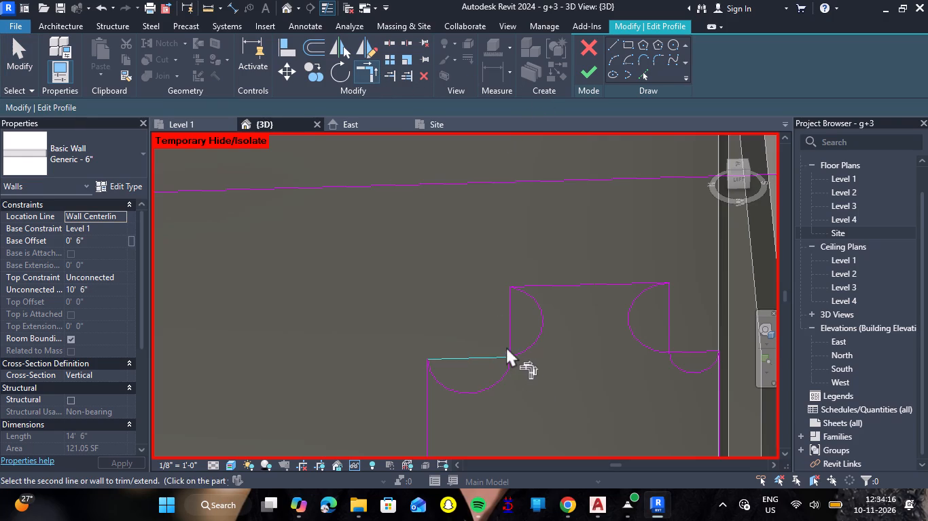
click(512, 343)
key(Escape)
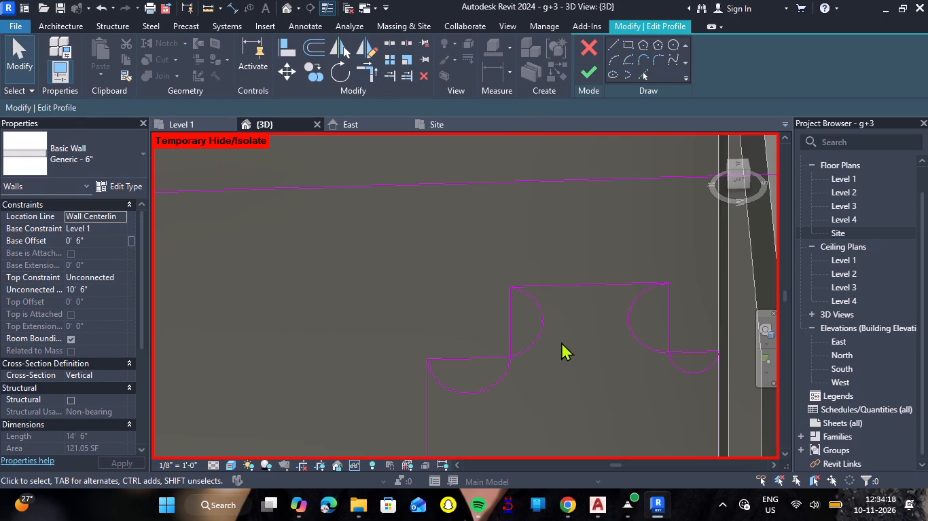
Undo all the decorative arcs and the reopening of the wall's profile, back to the plain stepped opening.
scroll(542, 369, down, 2)
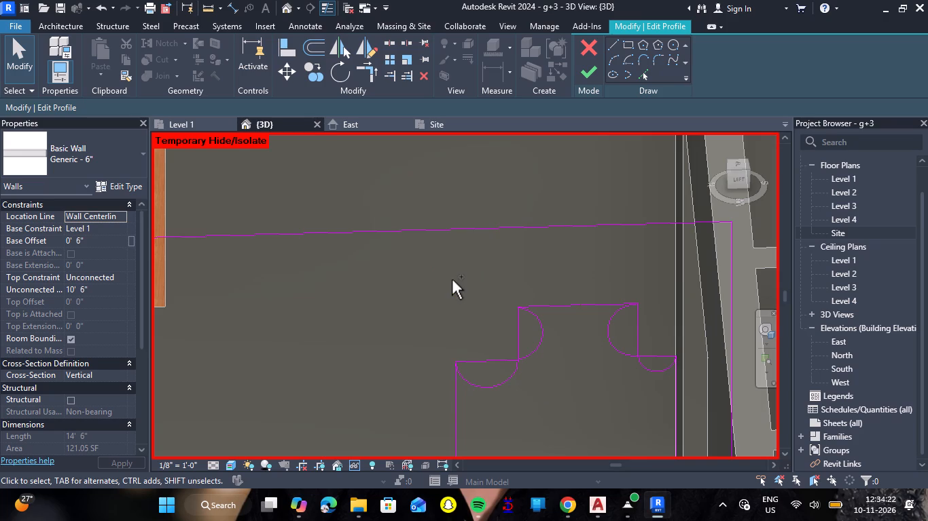
key(ctrl+z)
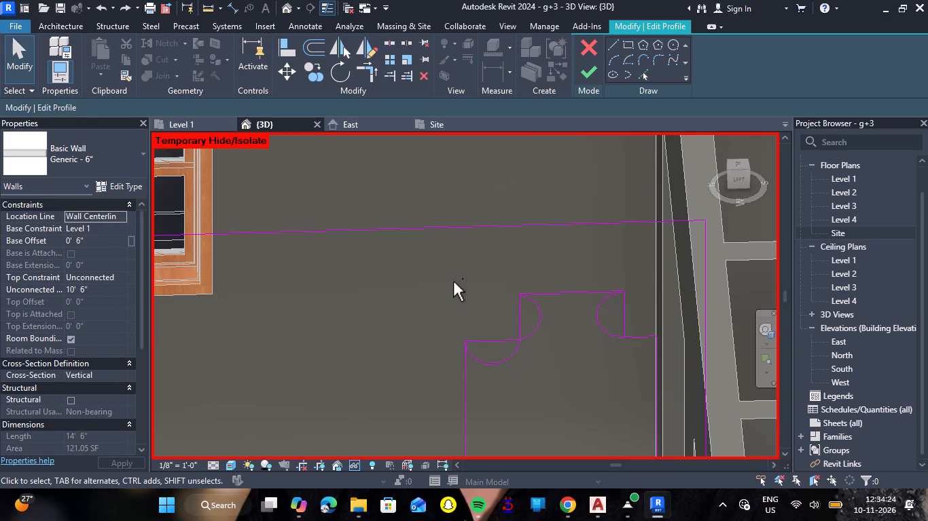
key(ctrl+z)
key(ctrl+z)
key(ctrl+z)
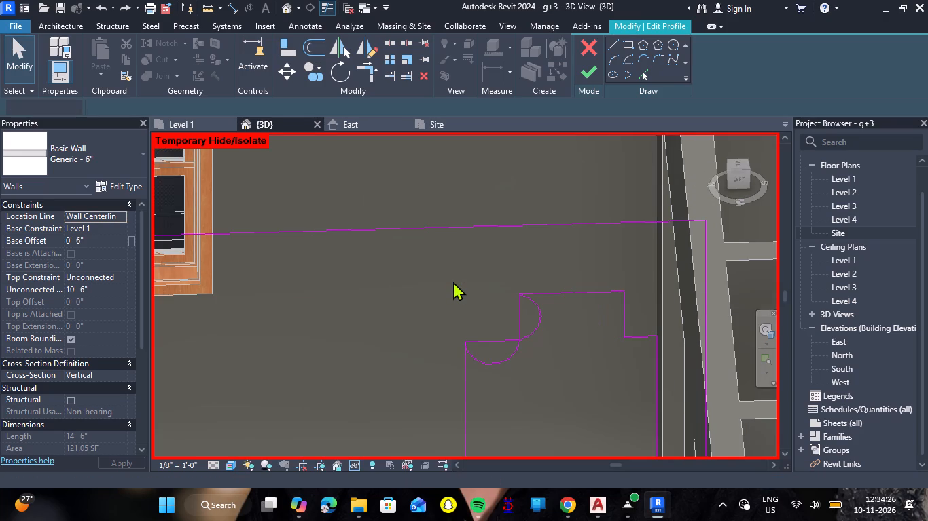
key(ctrl+z)
key(ctrl+z)
key(ctrl+z)
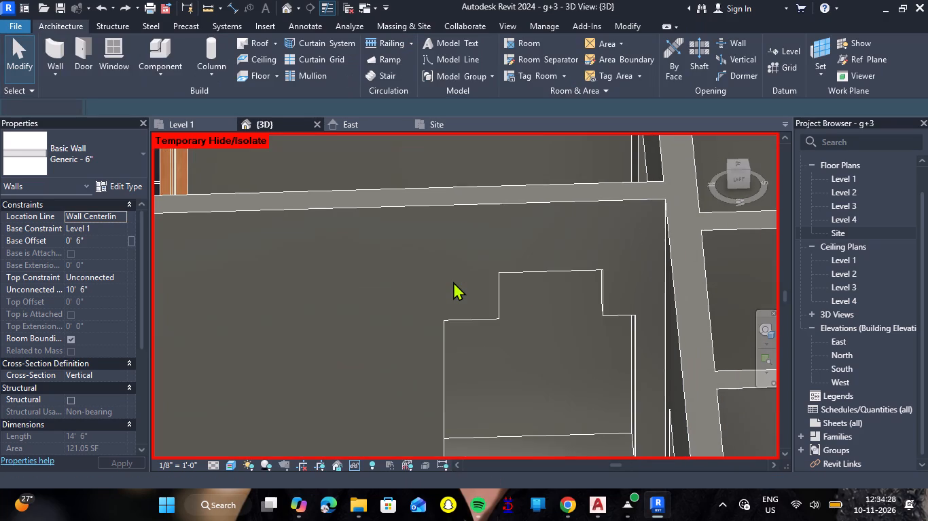
Undo the stepped opening's nudges and the finished profile edit, going back into the wall's profile sketch.
key(ctrl+z)
key(ctrl+z)
key(ctrl+z)
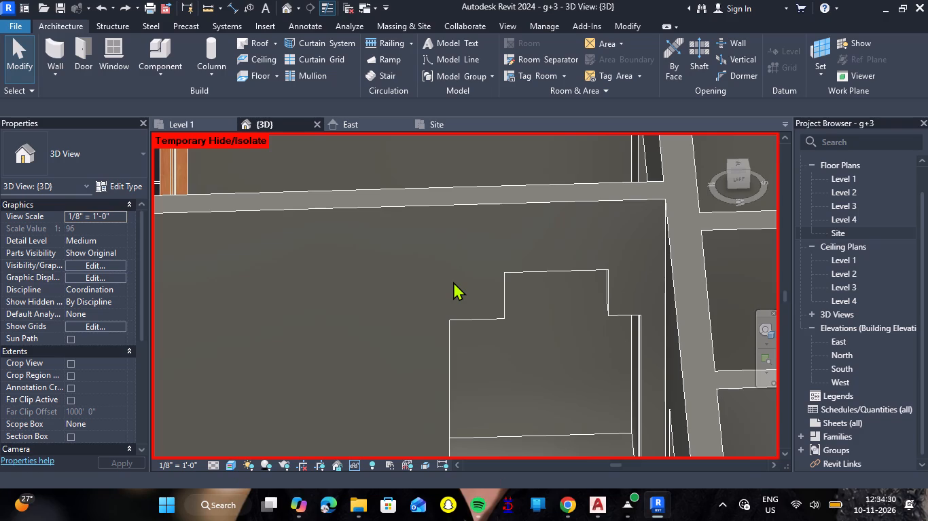
key(ctrl+z)
key(ctrl+z)
key(ctrl+z)
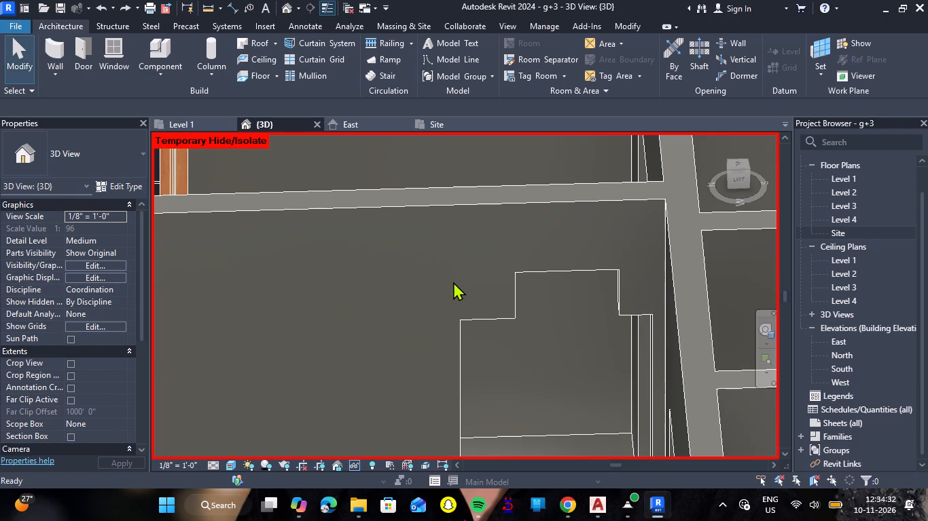
key(ctrl+z)
key(ctrl+z)
key(ctrl+z)
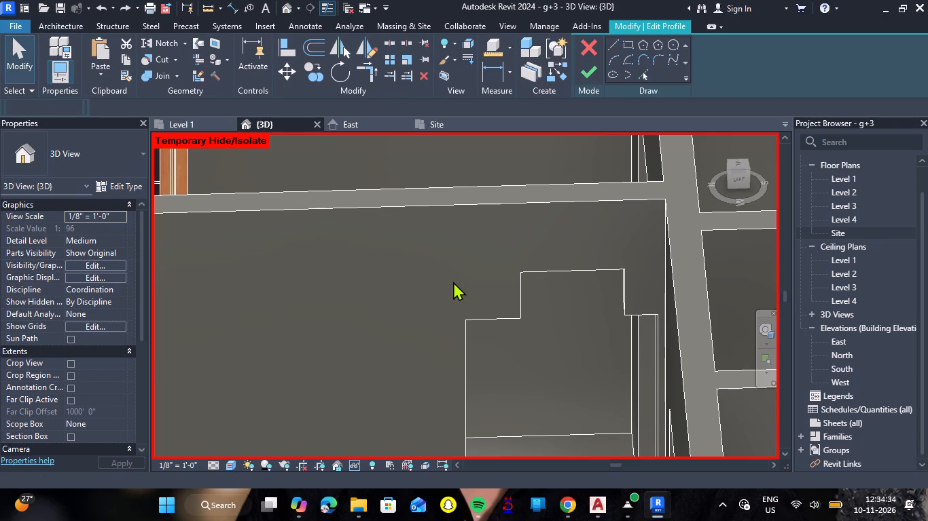
key(ctrl+z)
key(ctrl+z)
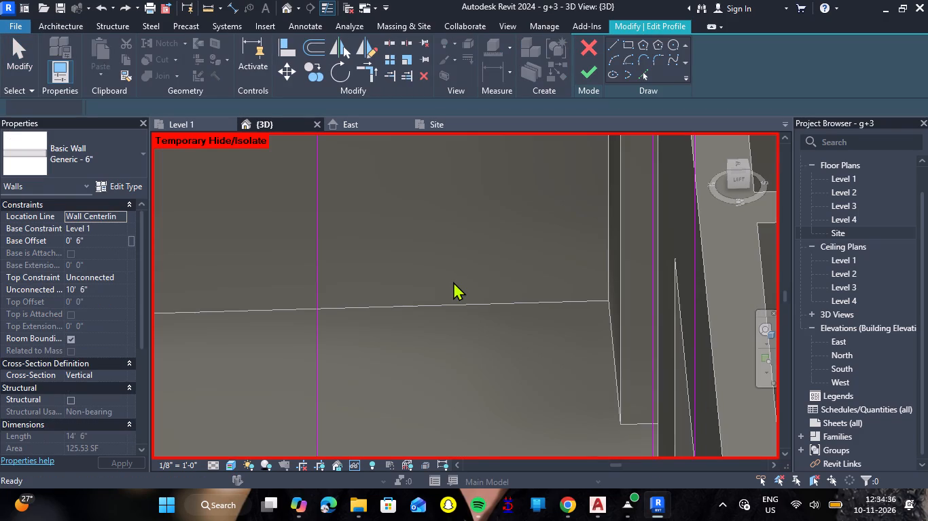
Keep undoing the profile sketch until only the wall's outline and one full-height vertical line near its end remain.
scroll(457, 283, down, 7)
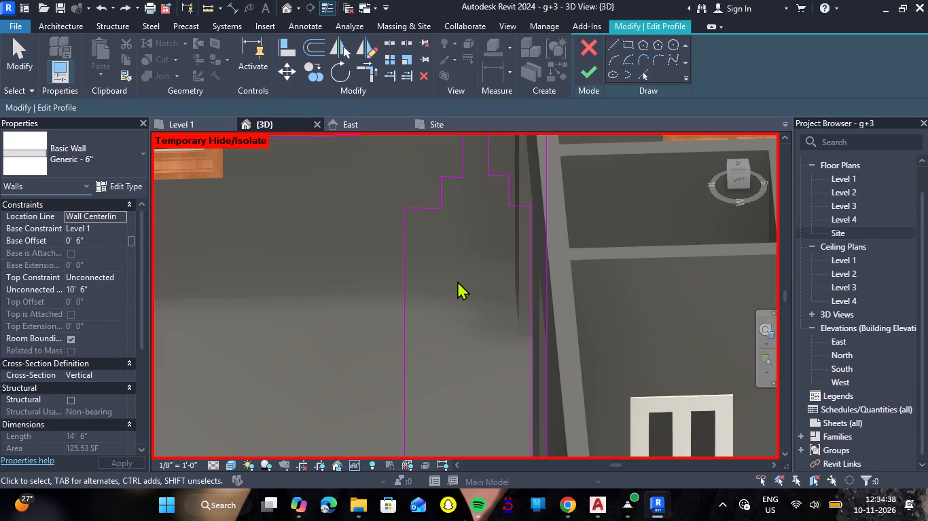
scroll(457, 281, down, 4)
key(ctrl+z)
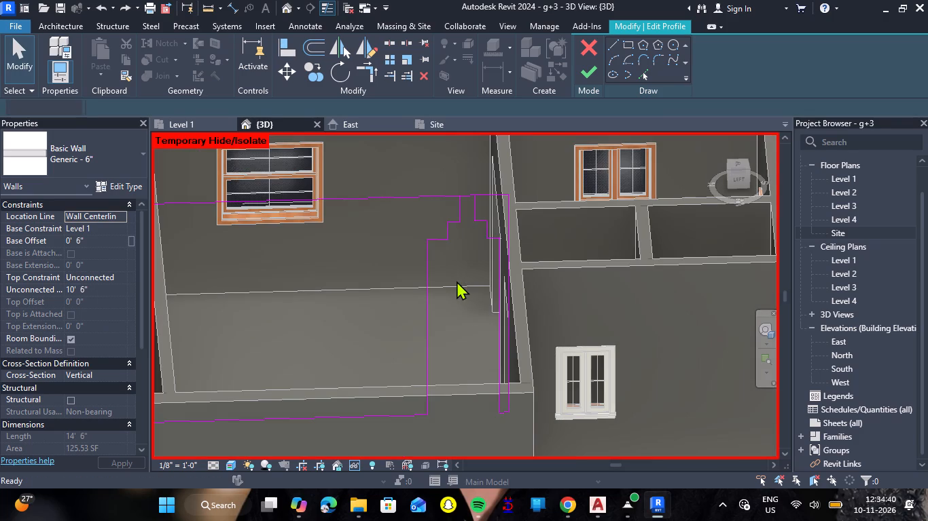
key(ctrl+z)
key(ctrl+z)
key(ctrl+z)
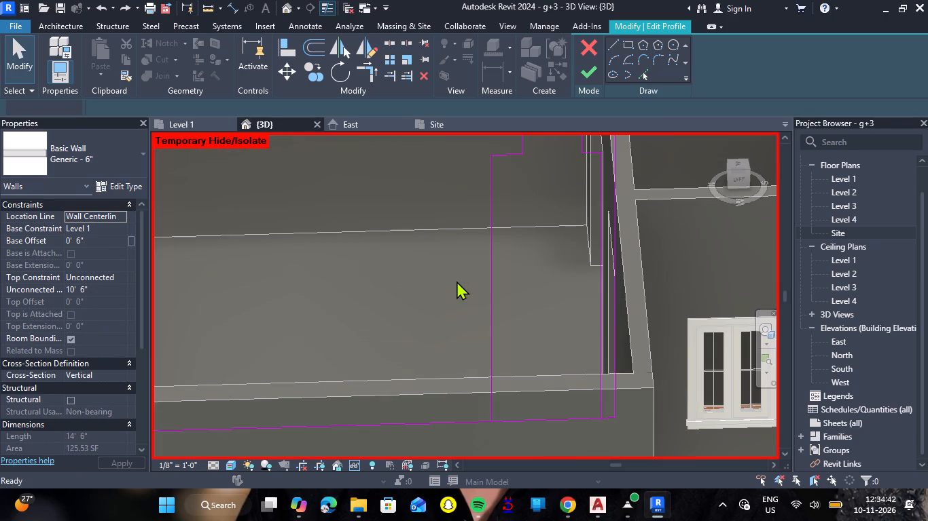
key(ctrl+z)
key(ctrl+z)
key(ctrl+z)
key(ctrl+z)
key(ctrl+z)
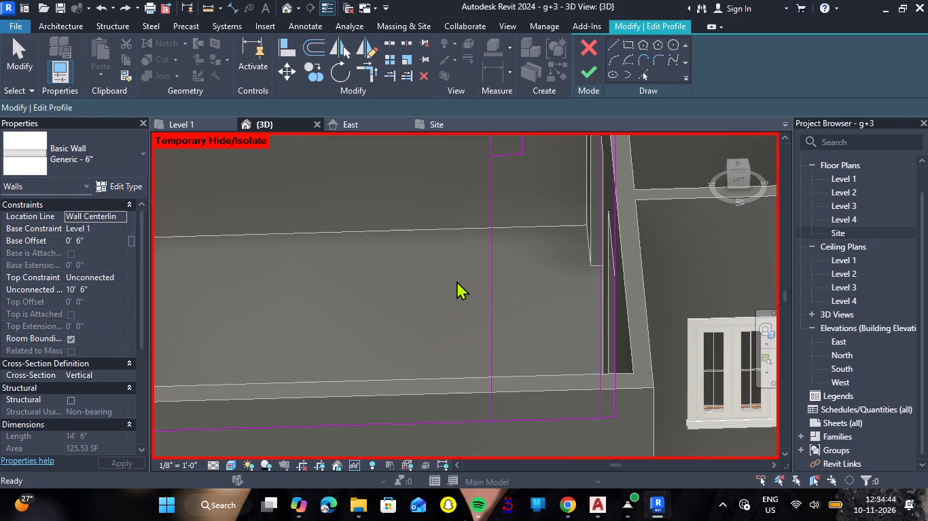
key(ctrl+z)
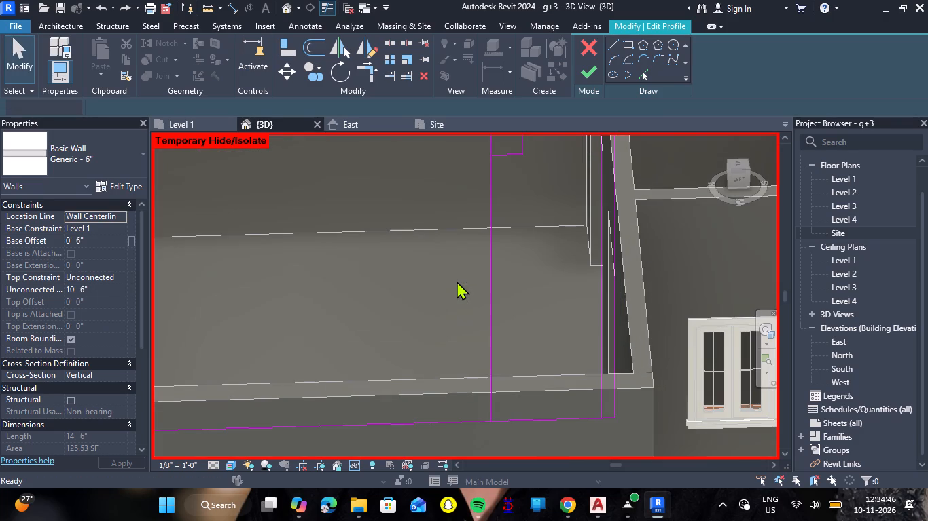
key(ctrl+z)
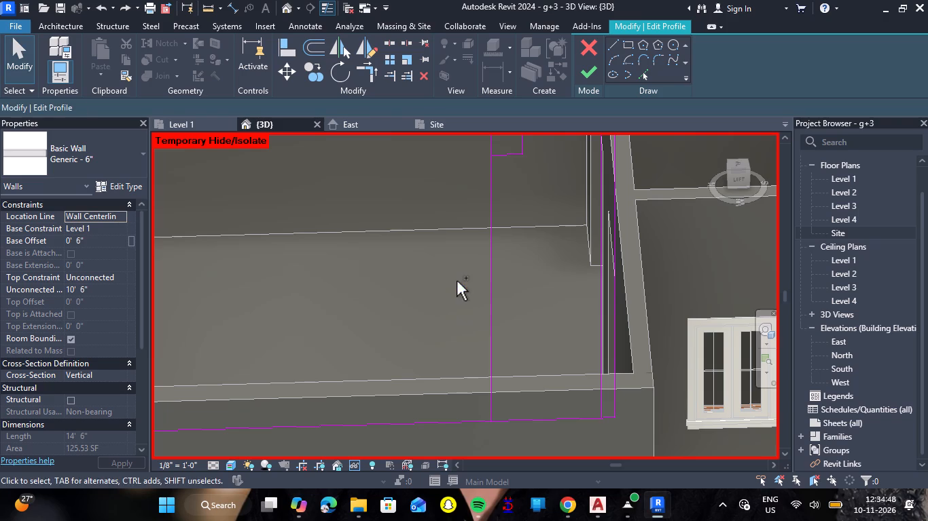
key(ctrl+z)
key(ctrl+z)
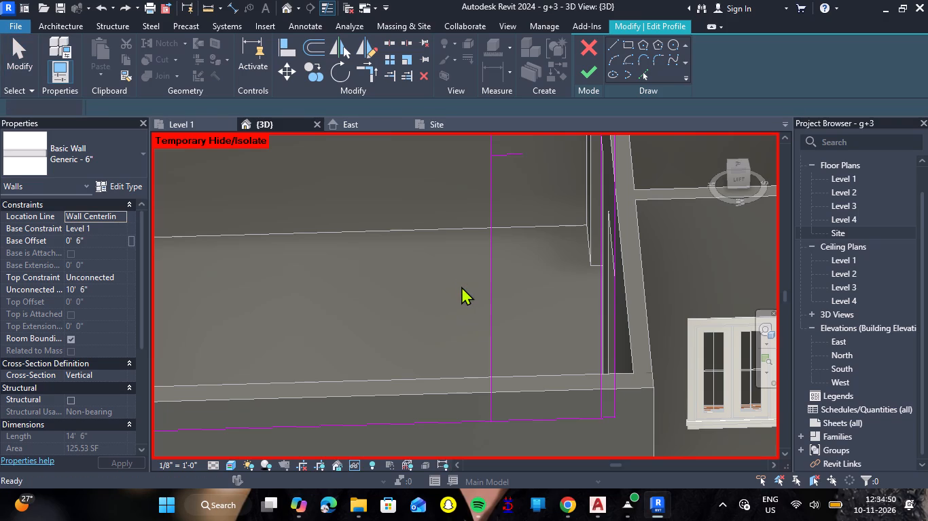
key(ctrl+z)
scroll(463, 288, down, 2)
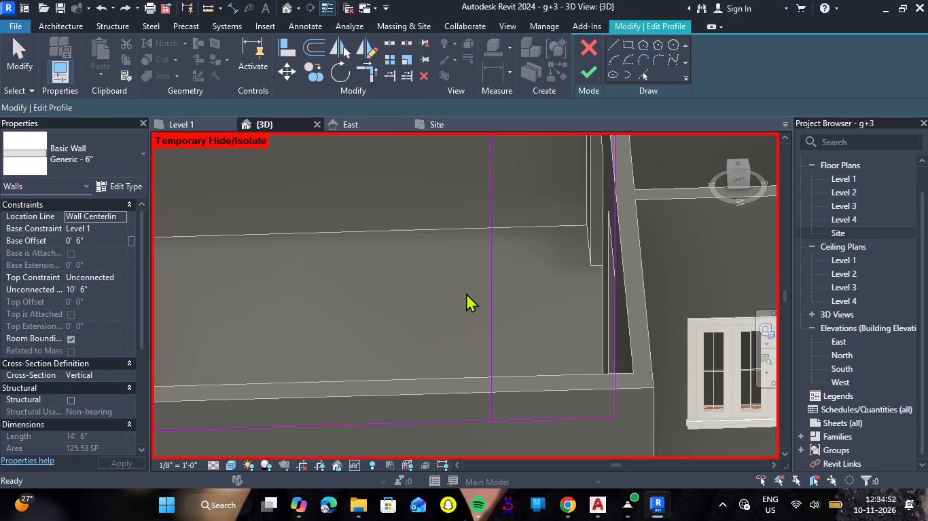
scroll(466, 293, down, 5)
key(ctrl+z)
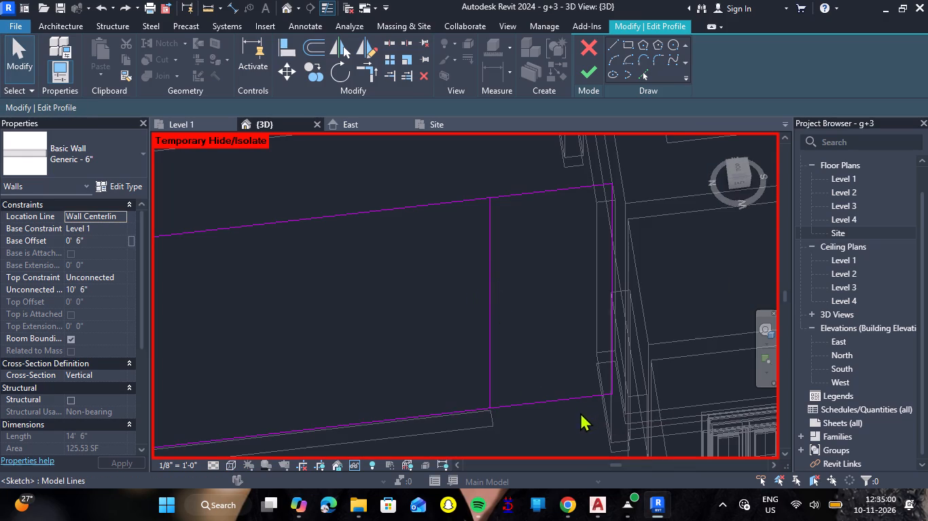
Nudge the full-height vertical sketch line 6" farther from the wall's near end, to about 3' 9 1/2" from it.
shift+right_drag(579, 412, 553, 412)
shift+middle_drag(577, 412, 553, 412)
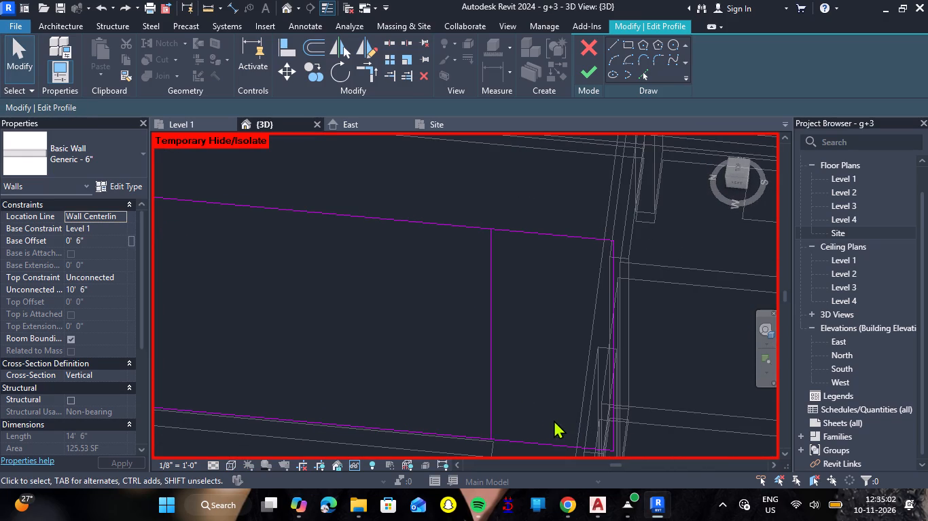
key(ctrl+u)
scroll(536, 374, down, 3)
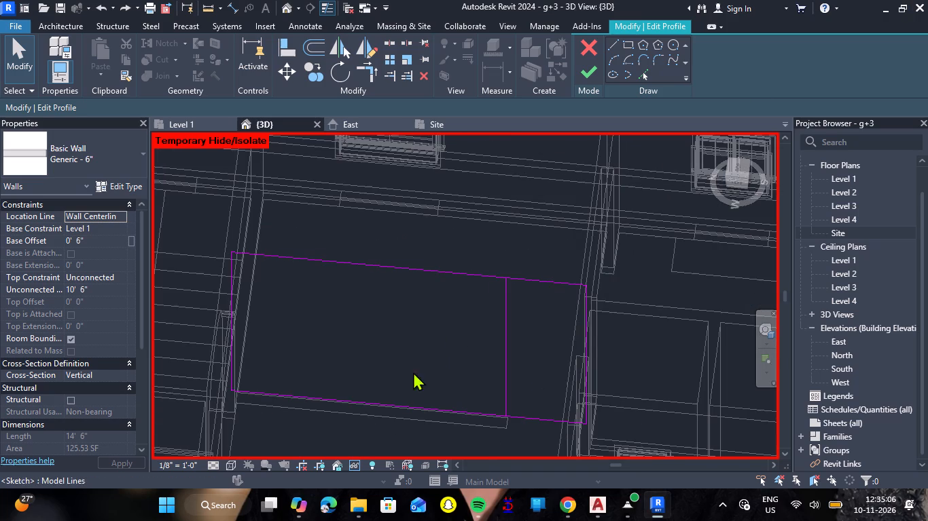
shift+right_drag(434, 418, 497, 419)
shift+middle_click(431, 418)
shift+right_drag(462, 429, 507, 425)
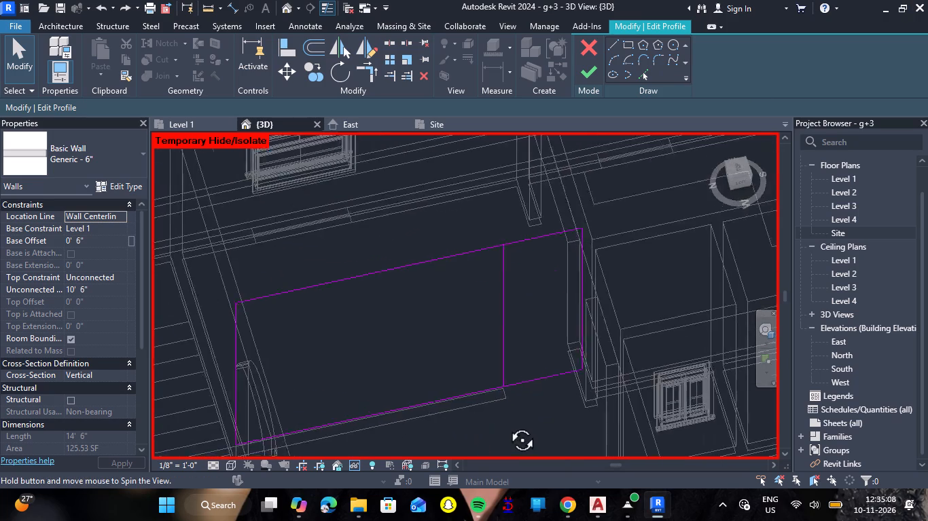
shift+right_drag(507, 425, 510, 394)
scroll(526, 373, up, 1)
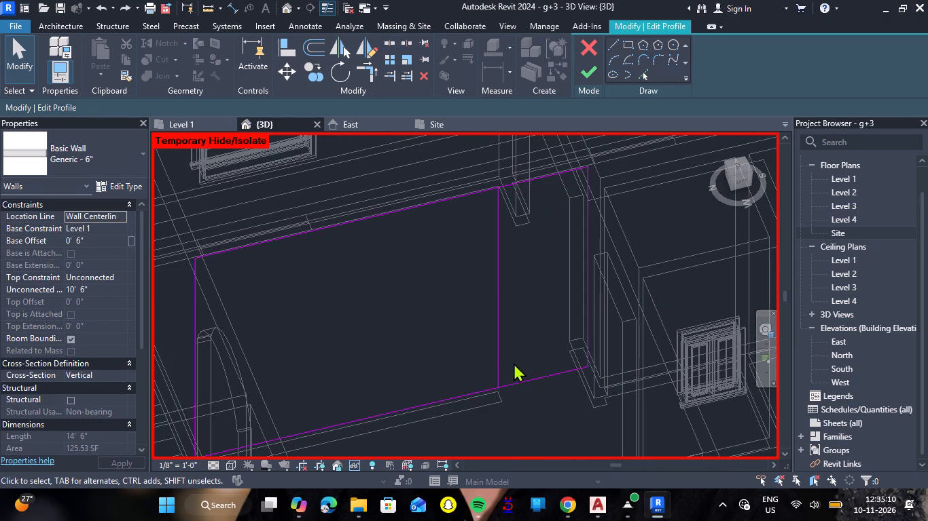
click(497, 339)
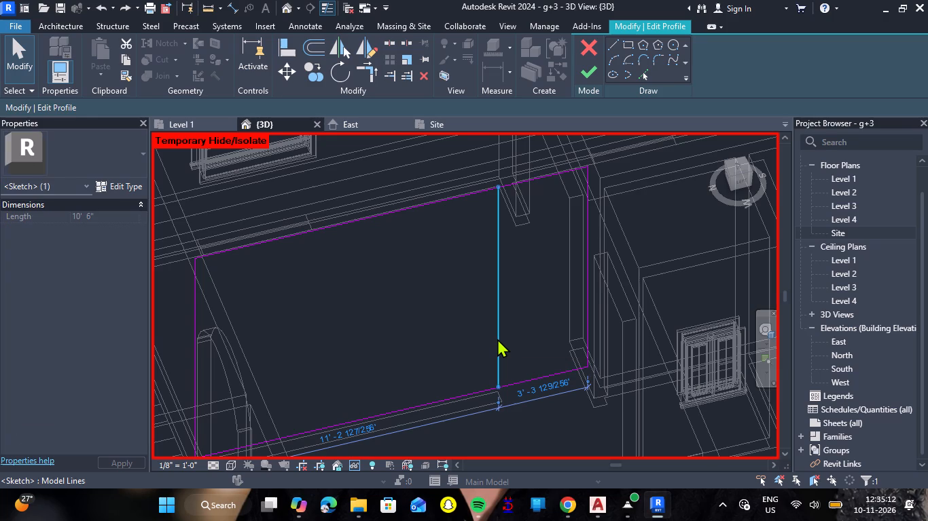
key(Left)
key(Left)
key(Left)
key(Left)
key(Left)
key(Left)
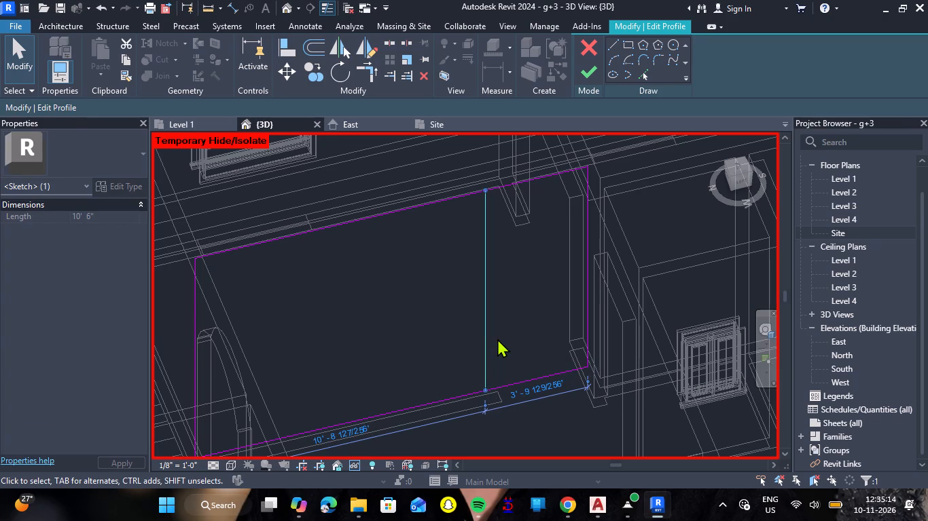
key(Escape)
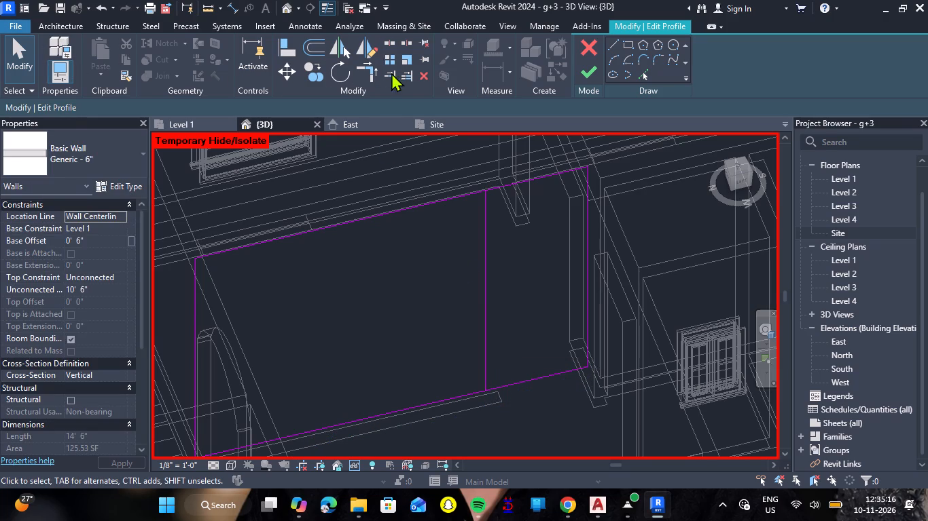
Draw a second full-height vertical line, 10' 6" tall, in the wall's profile about 4 1/2" from its near end.
click(607, 46)
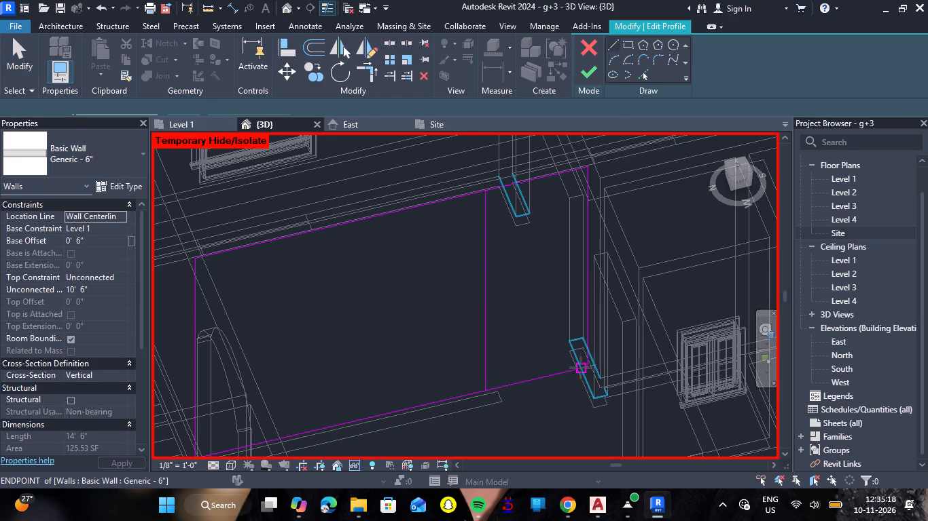
scroll(574, 378, up, 10)
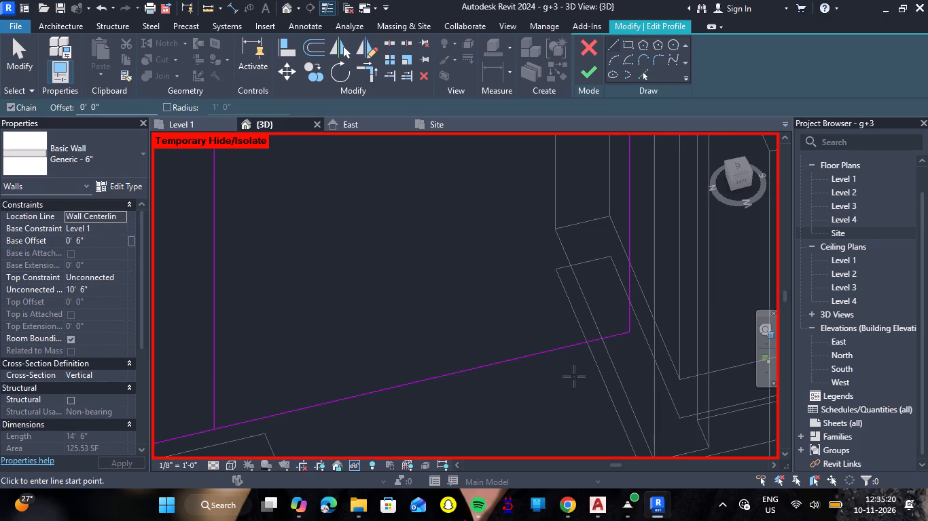
click(586, 343)
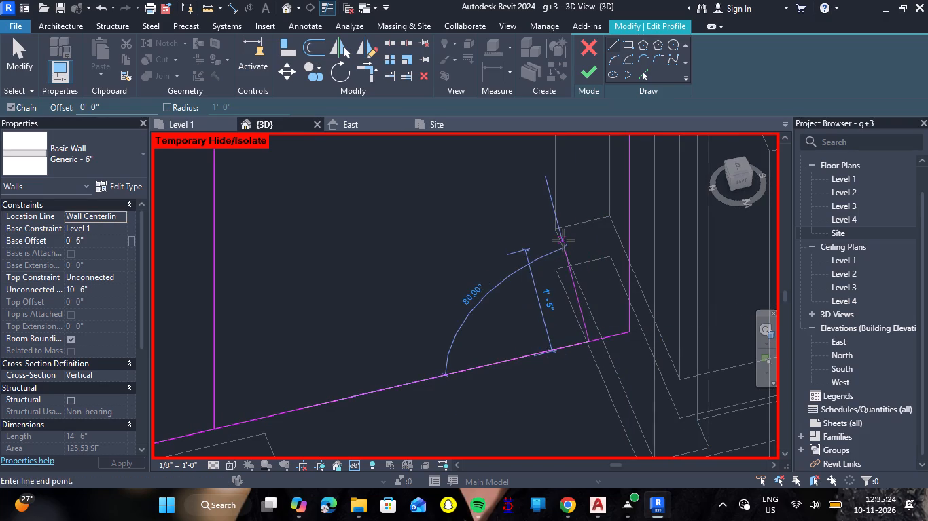
scroll(537, 377, down, 6)
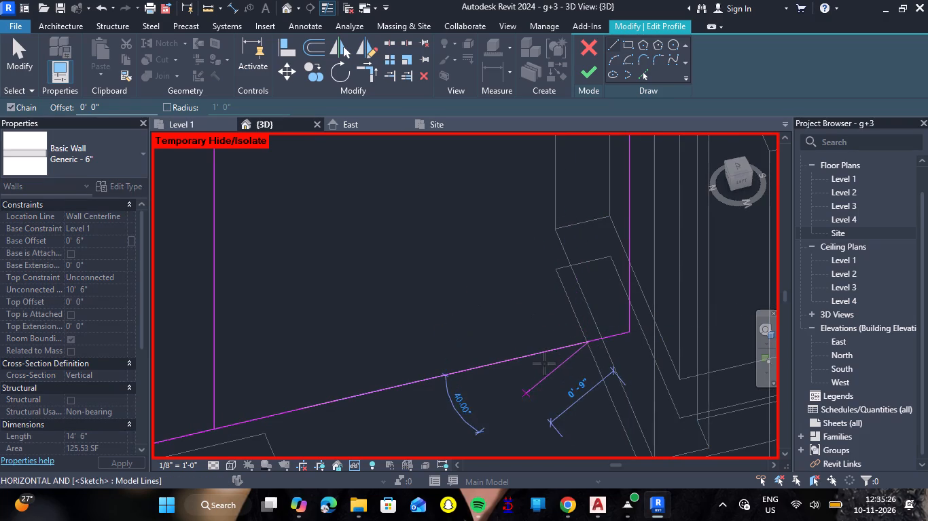
scroll(550, 355, down, 4)
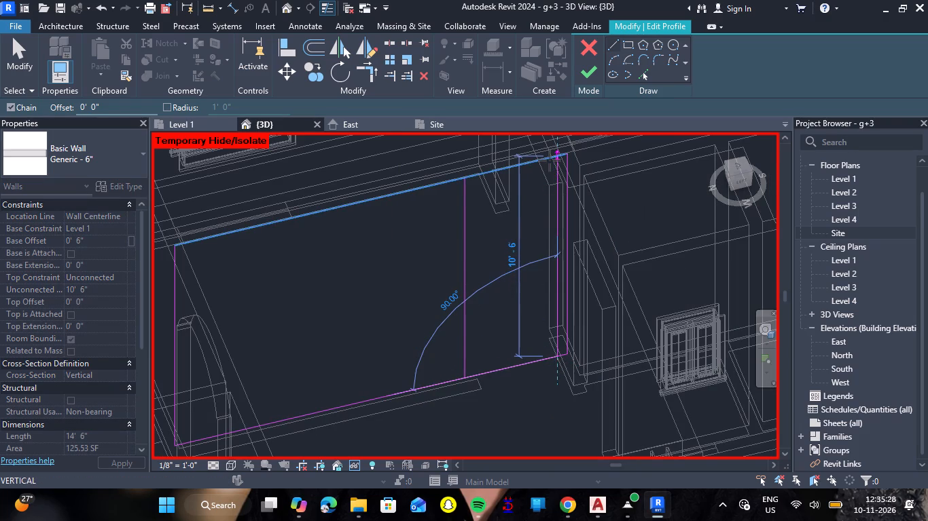
click(556, 157)
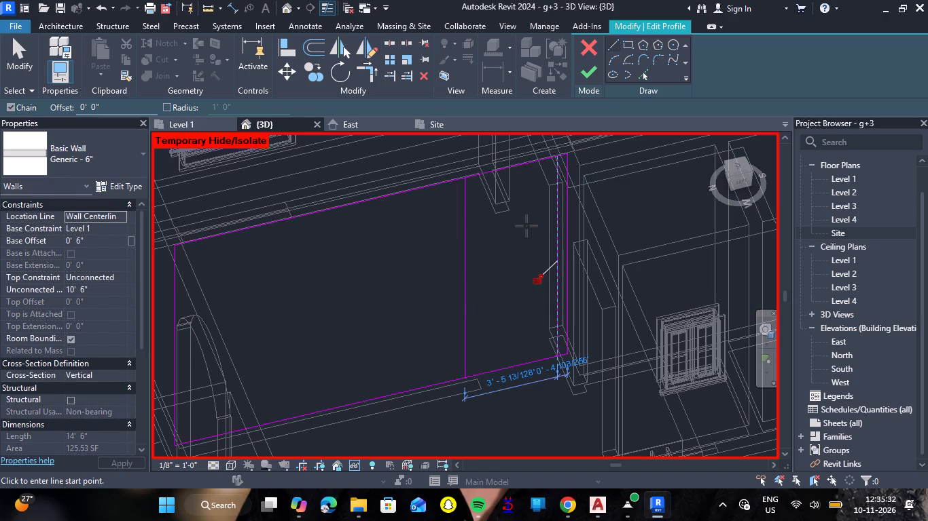
key(Escape)
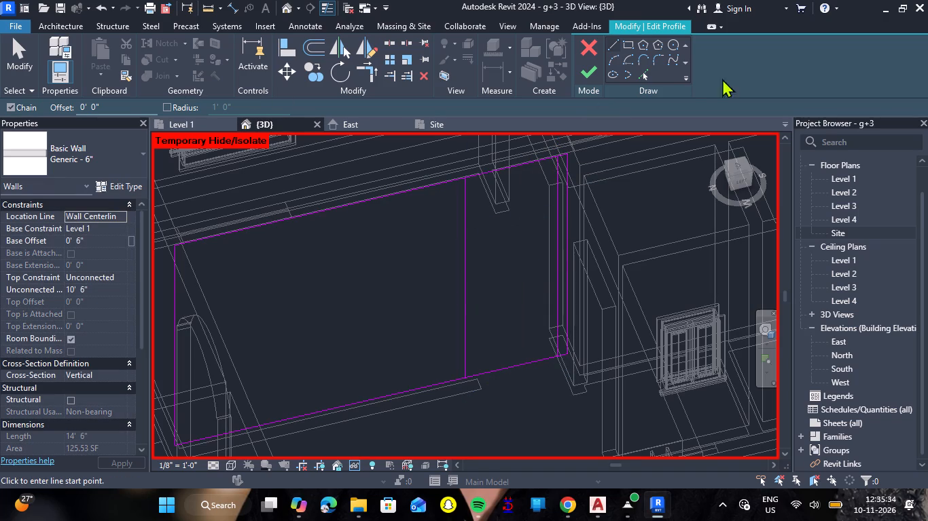
Draw a header line between the two vertical lines, parallel to the wall's top edge and about 2' 5" below it.
click(613, 45)
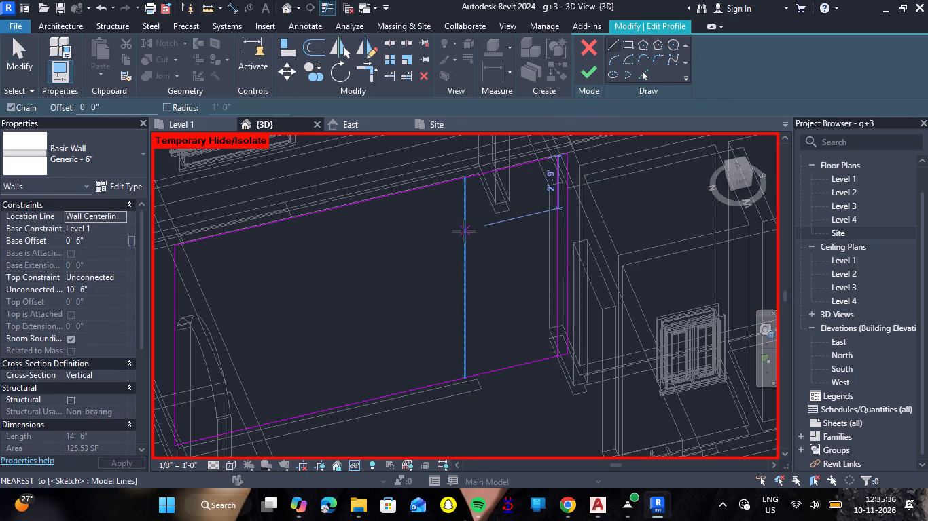
click(467, 223)
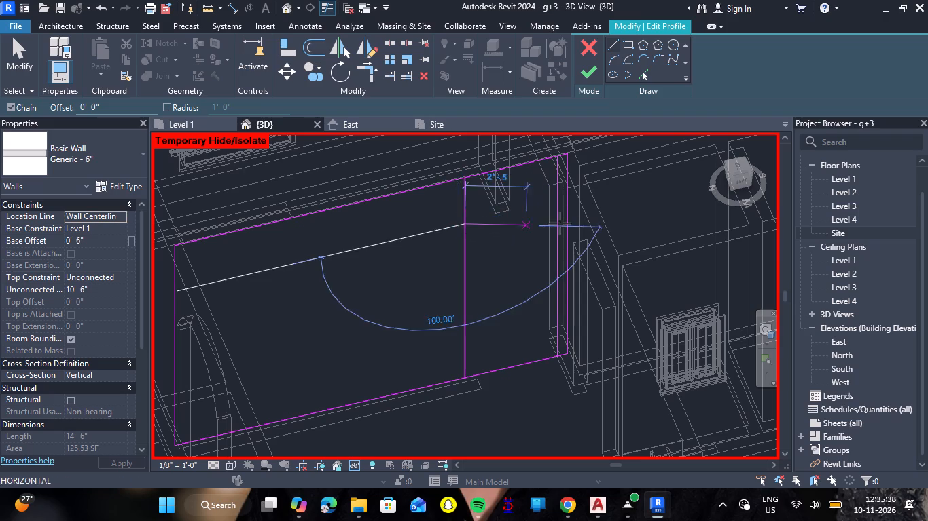
click(554, 201)
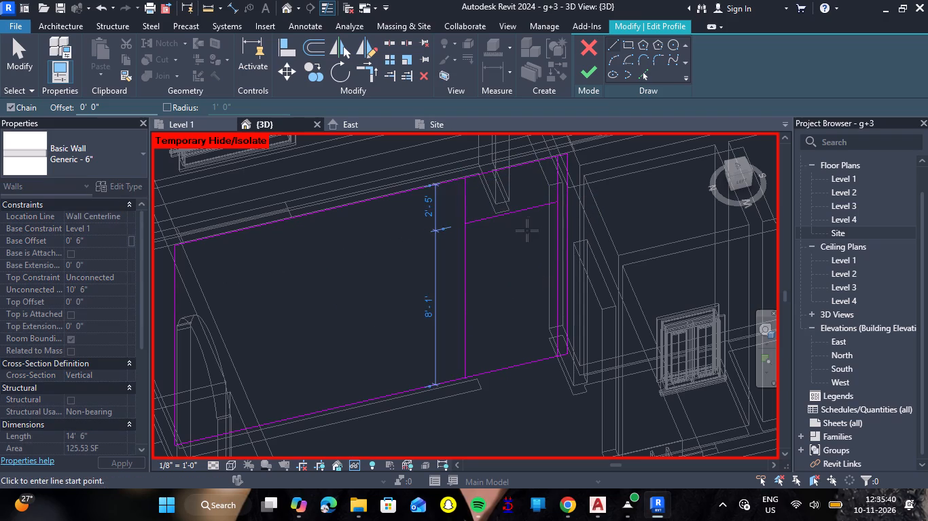
key(Escape)
Trim both vertical lines to the header line into corners, keeping the parts below it.
click(361, 71)
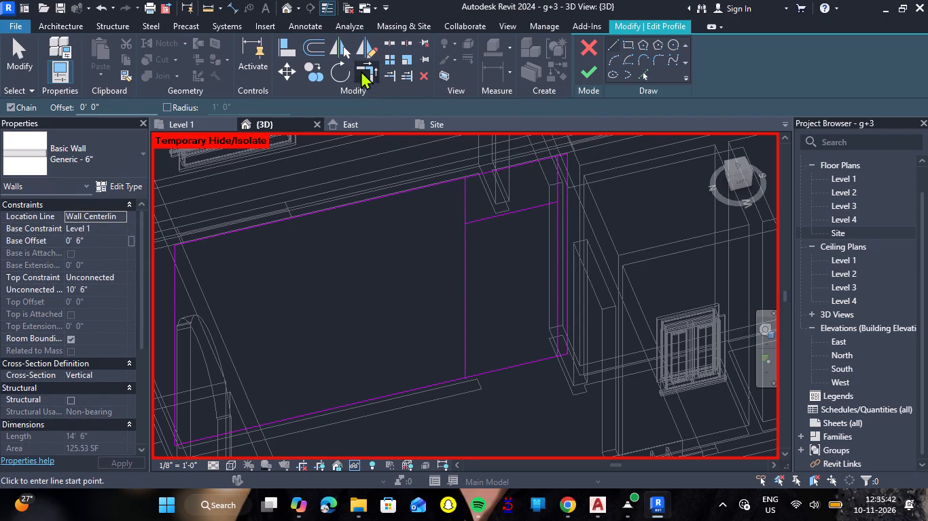
click(463, 269)
click(486, 218)
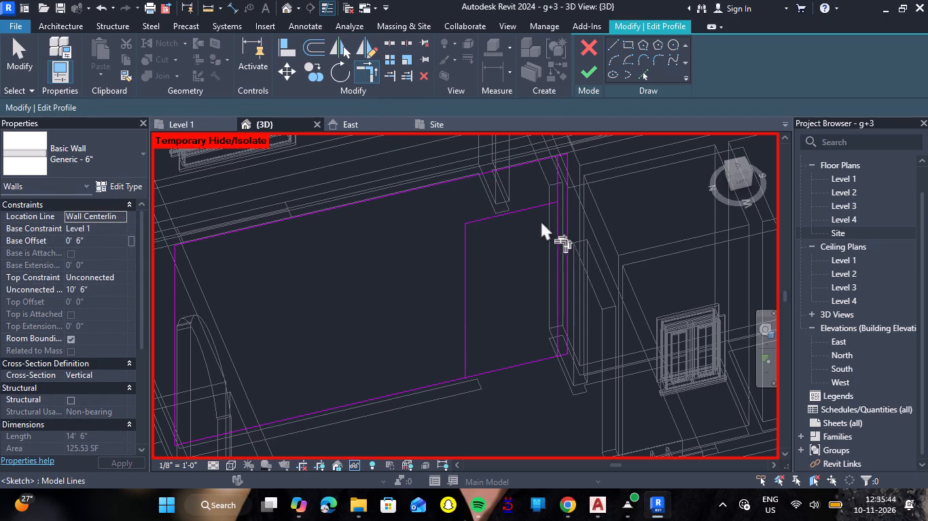
click(551, 204)
click(552, 214)
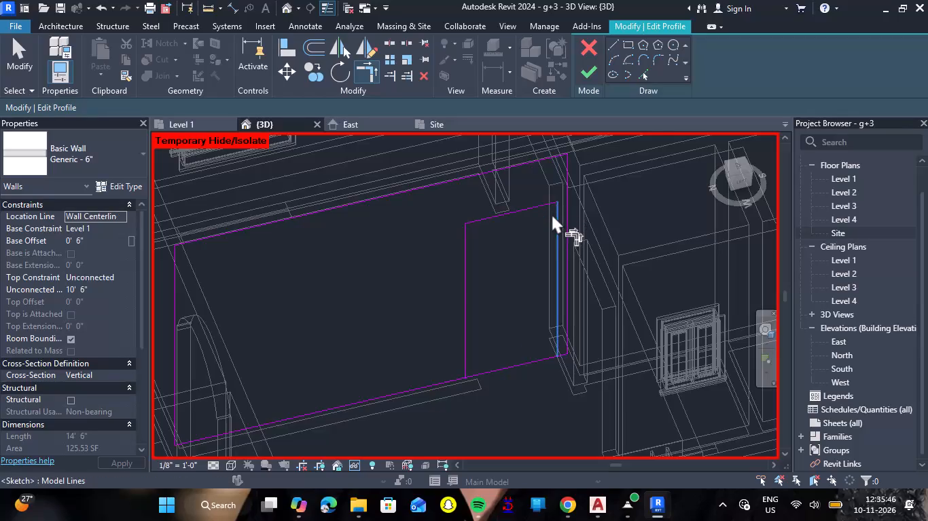
key(Escape)
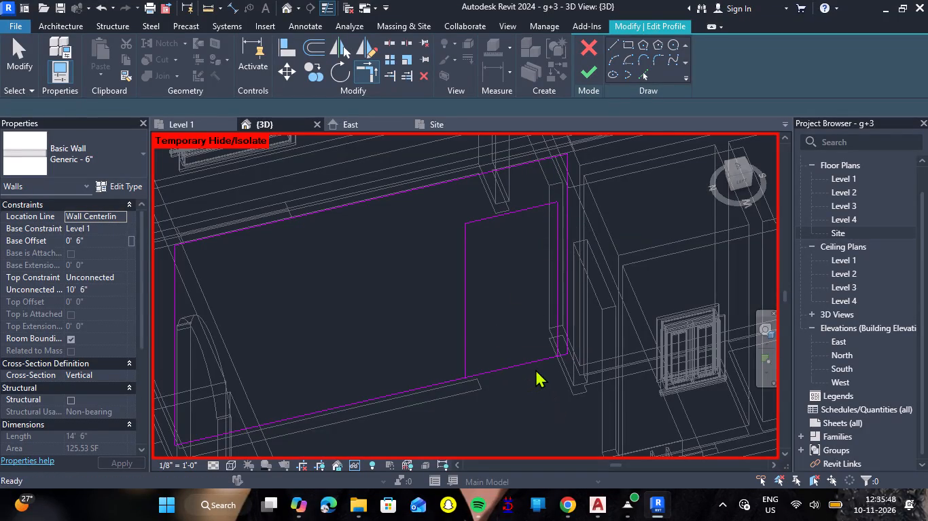
Split the wall profile's bottom line where it meets each of the two vertical lines, without deleting the inner segment.
scroll(537, 366, up, 5)
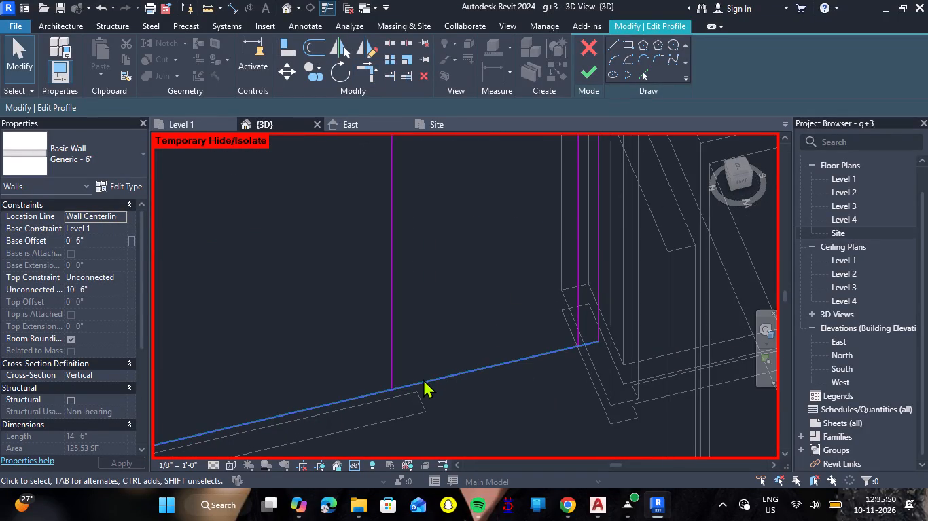
click(386, 39)
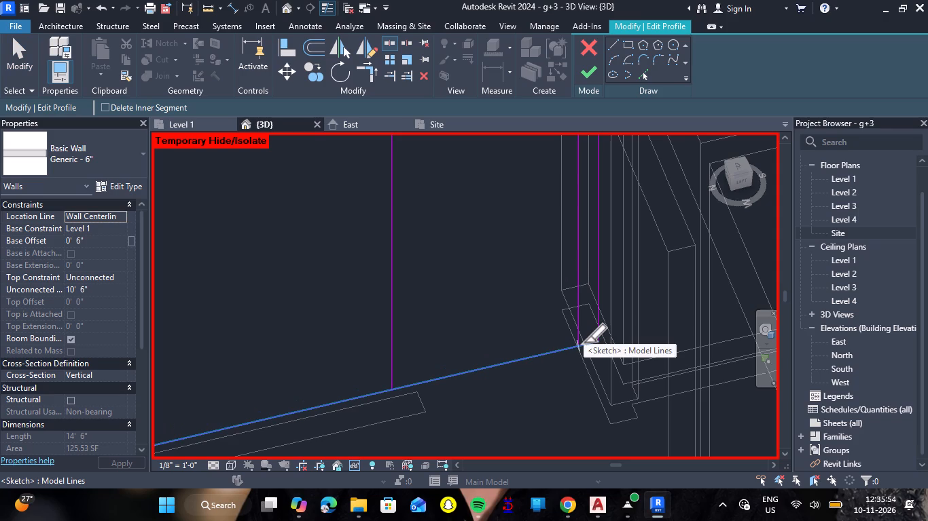
click(584, 343)
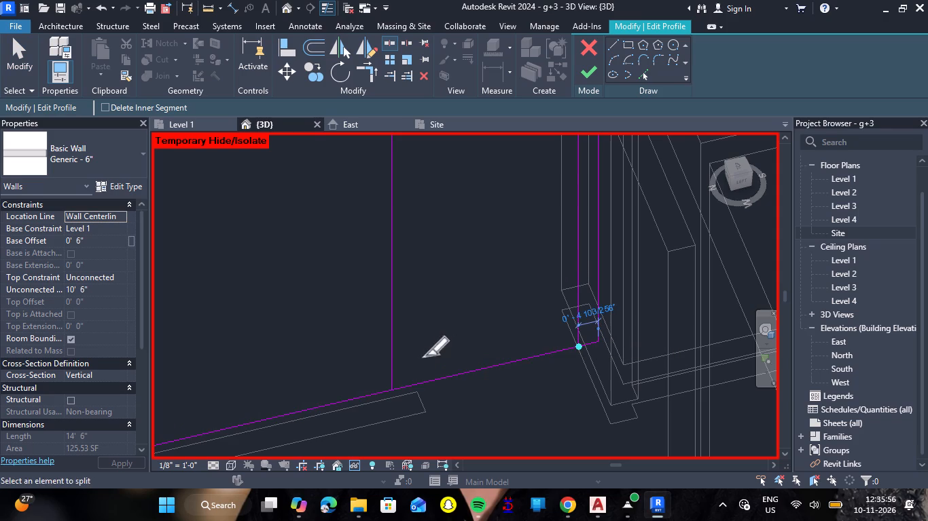
click(395, 388)
key(Escape)
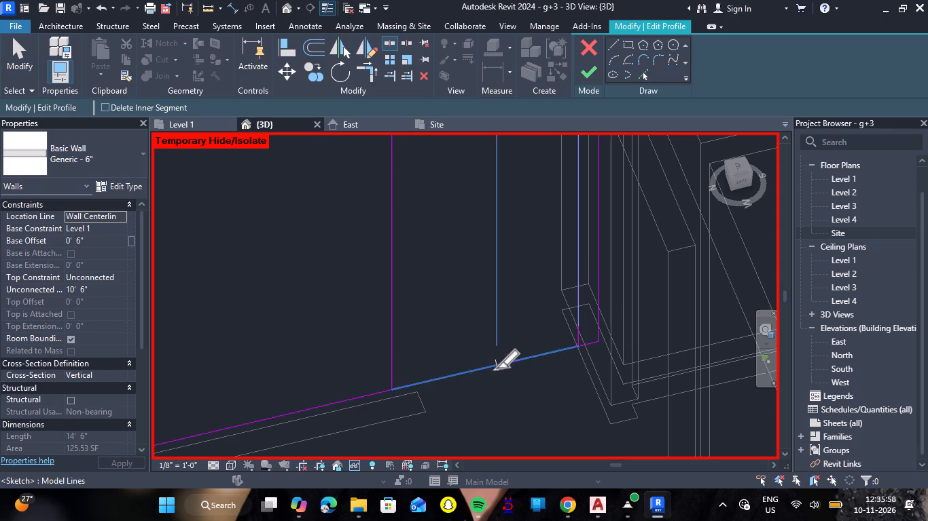
key(Escape)
Select the bottom line's segment between the two vertical lines of the opening.
click(496, 365)
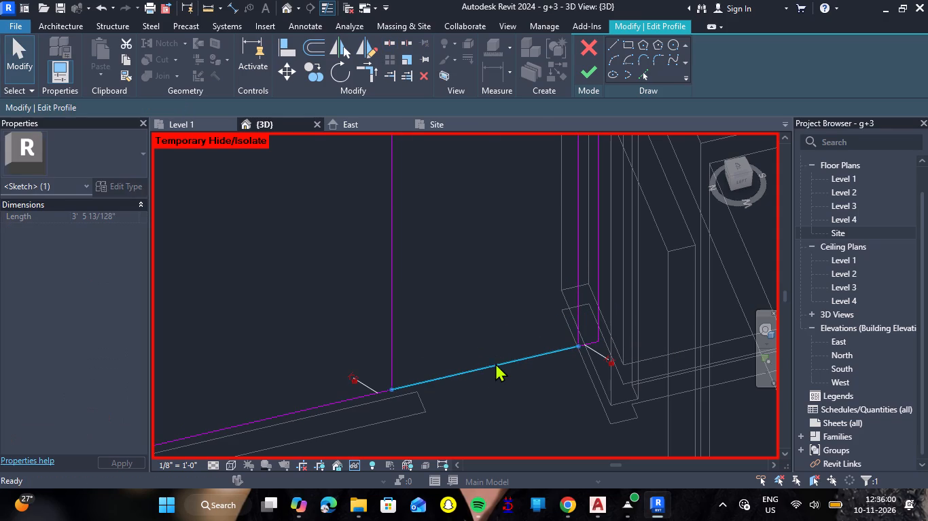
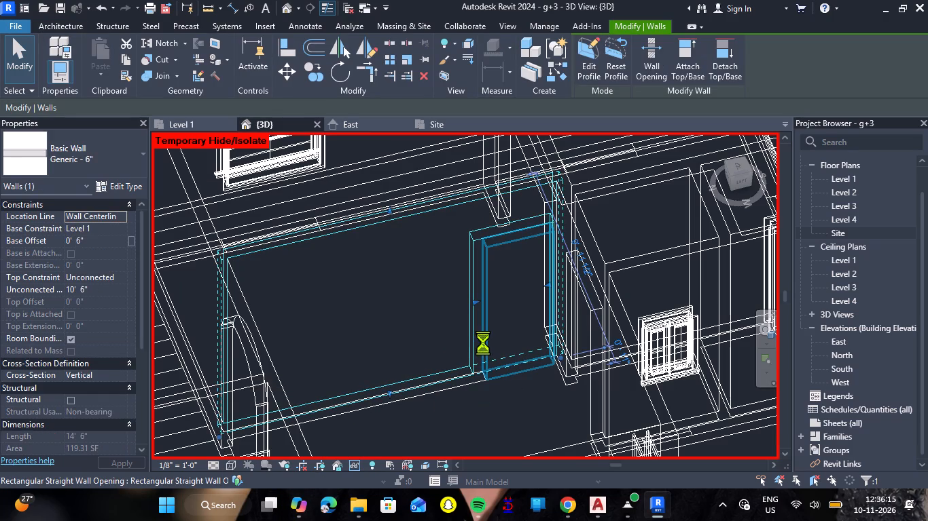
Nudge the selected wall slightly along its length, toward the end with the doorway opening.
key(Right)
key(Right)
key(Right)
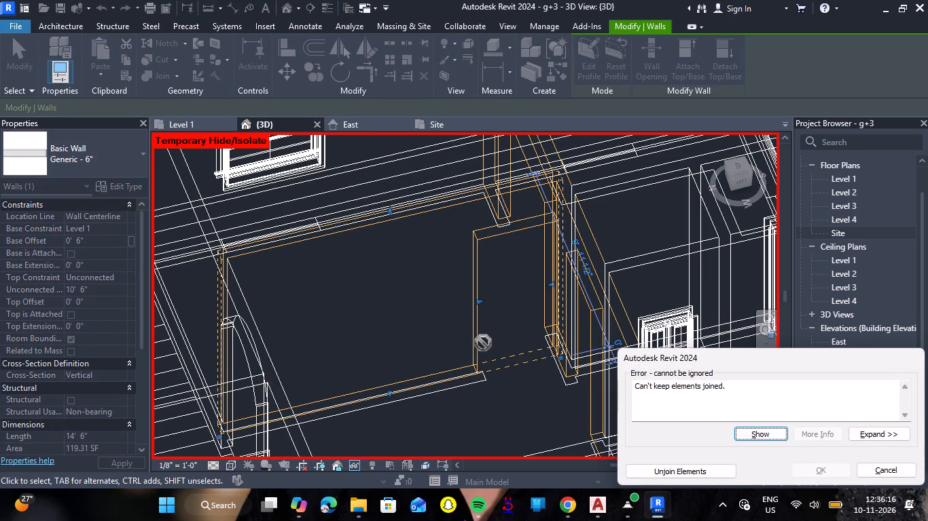
key(Right)
key(Right)
key(Right)
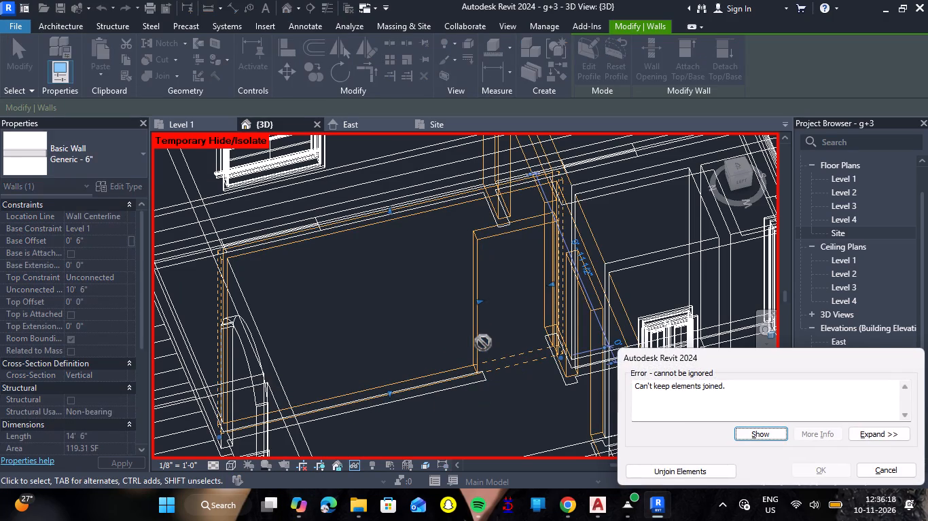
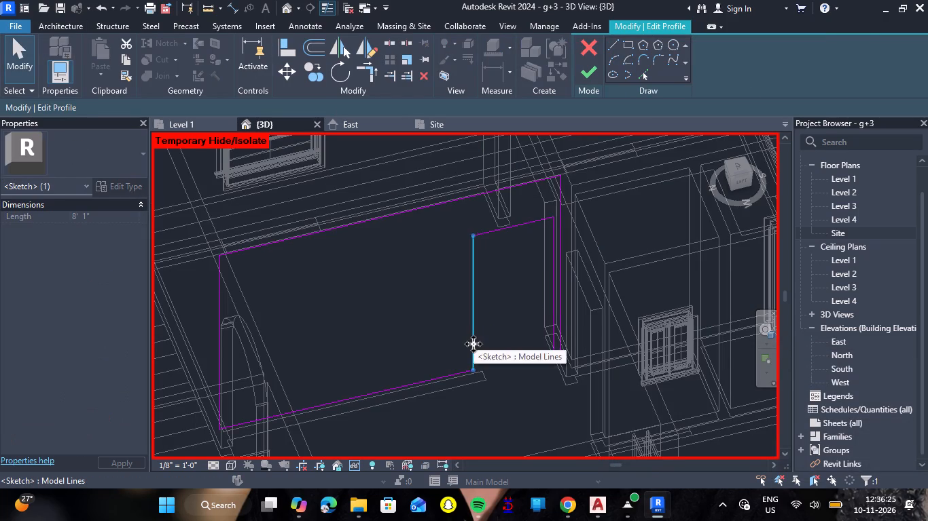
Nudge the opening's selected 8' 1" vertical sketch line slightly toward the near wall end and finish the wall profile edit.
key(Right)
key(Right)
key(Right)
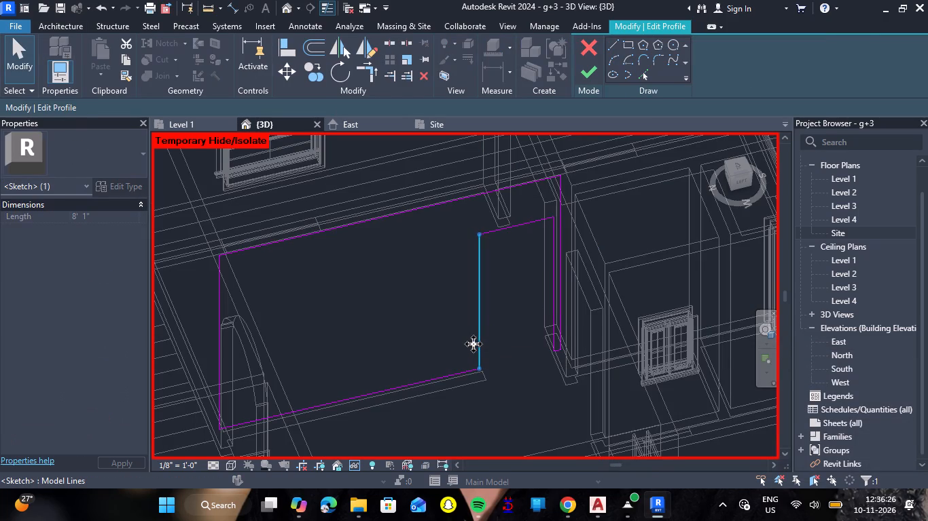
click(583, 76)
click(530, 389)
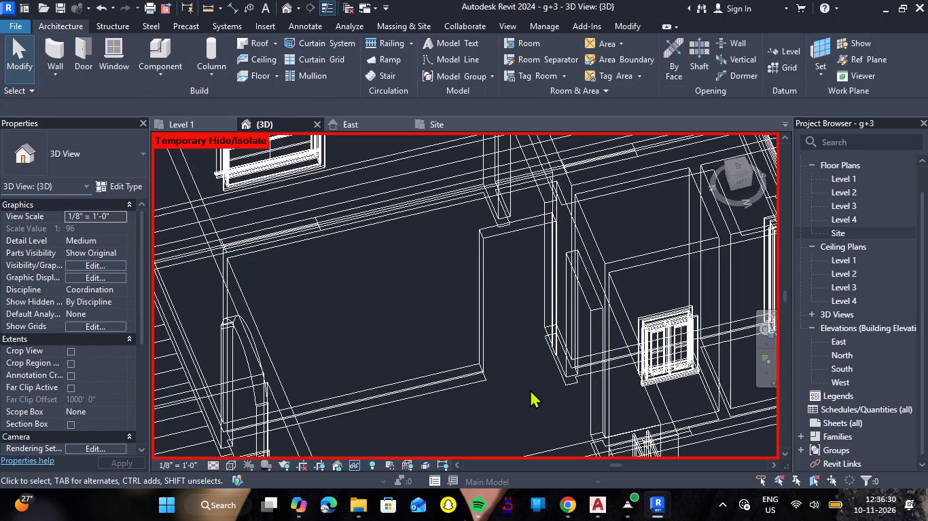
Set the 3D view's visual style to Realistic.
click(234, 466)
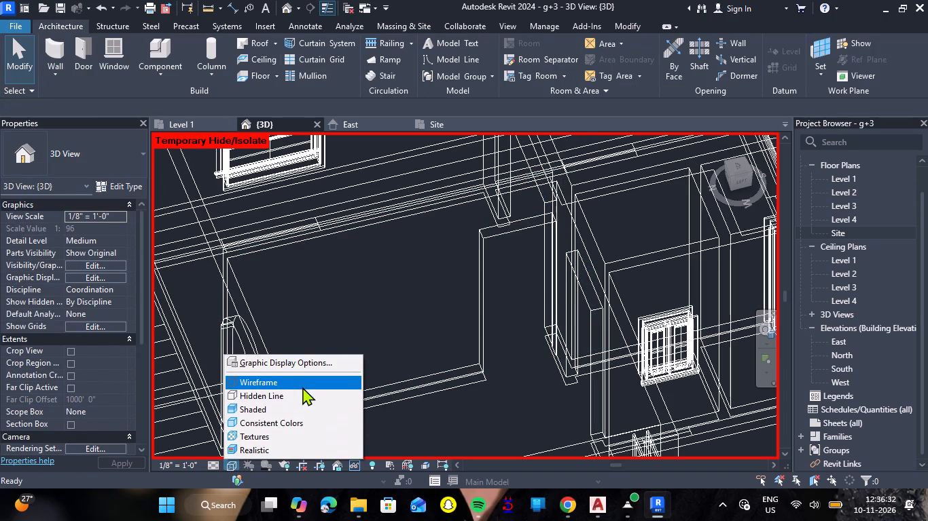
click(281, 452)
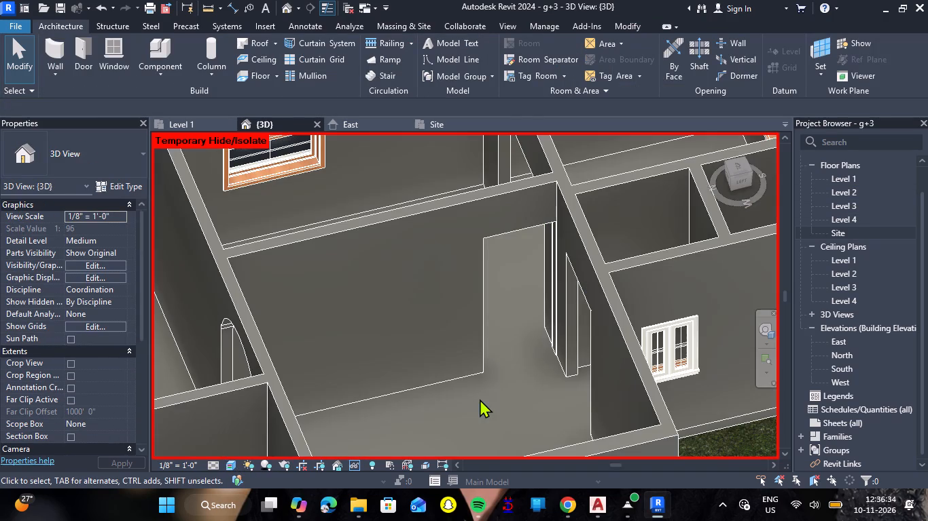
click(514, 394)
Examine the reshaped wall opening and the surrounding rooms from several sides of the building.
shift+middle_click(484, 398)
shift+right_drag(484, 398, 482, 397)
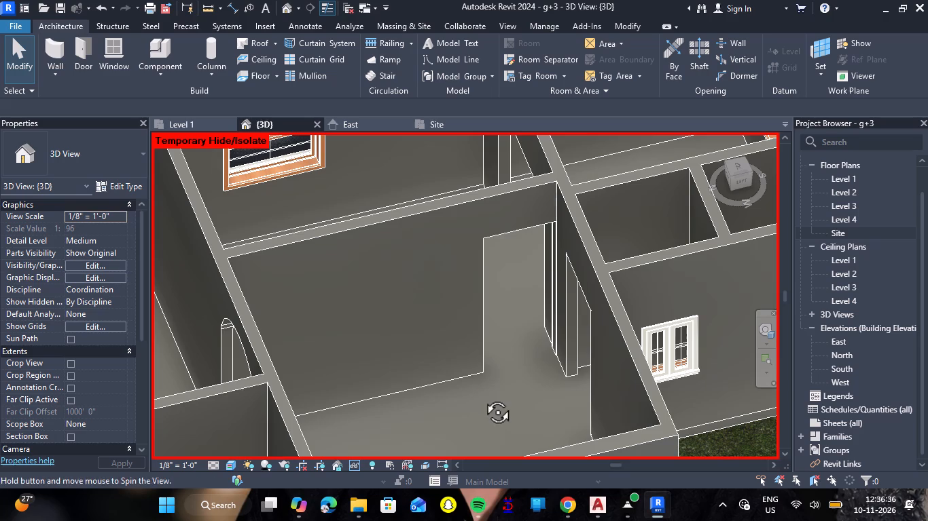
shift+right_drag(482, 397, 548, 386)
shift+scroll(527, 387, down, 1)
shift+right_drag(522, 407, 574, 403)
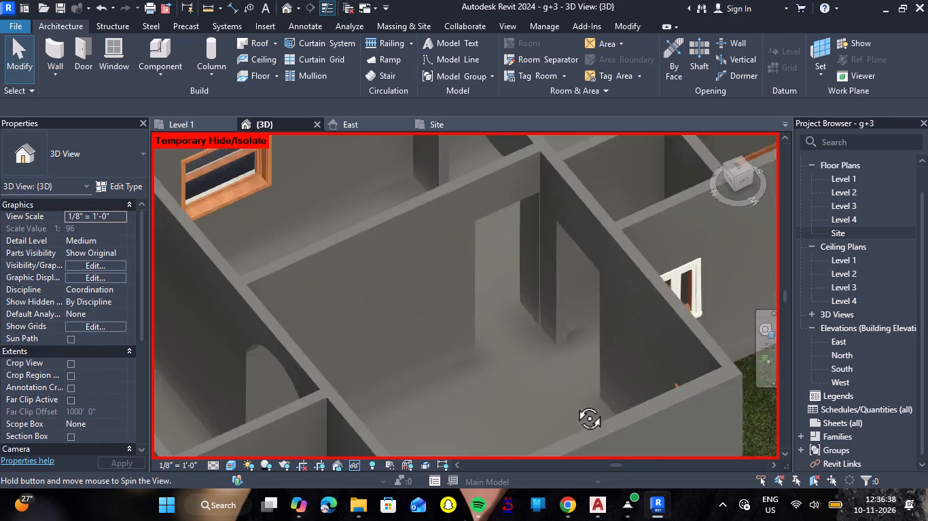
shift+right_drag(574, 403, 635, 385)
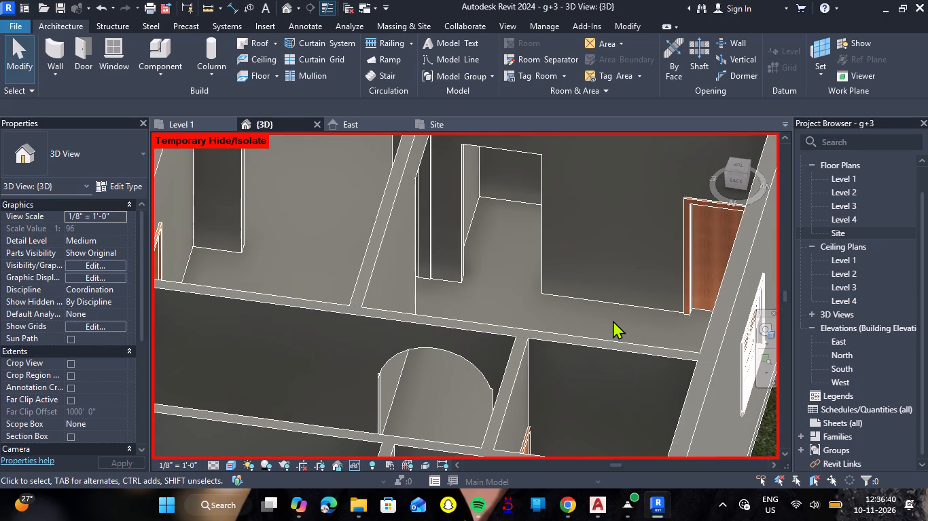
scroll(613, 320, down, 3)
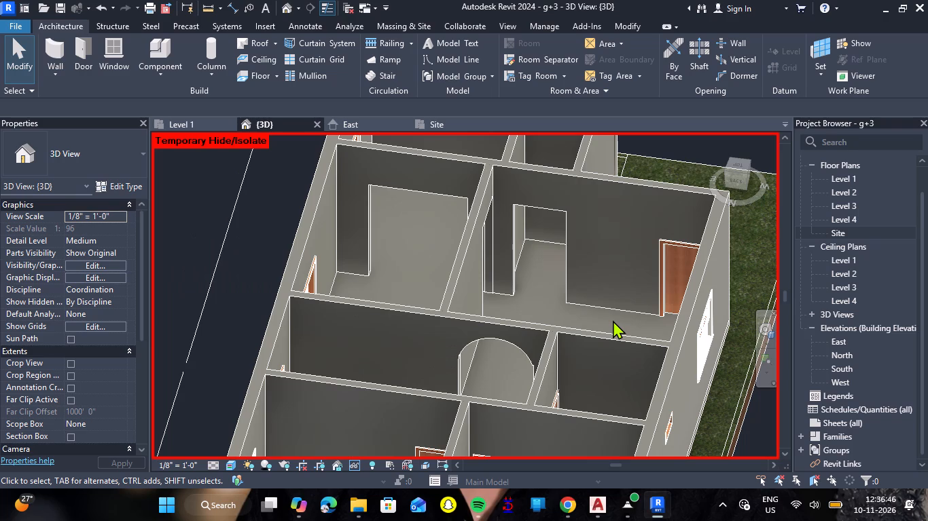
scroll(590, 329, down, 4)
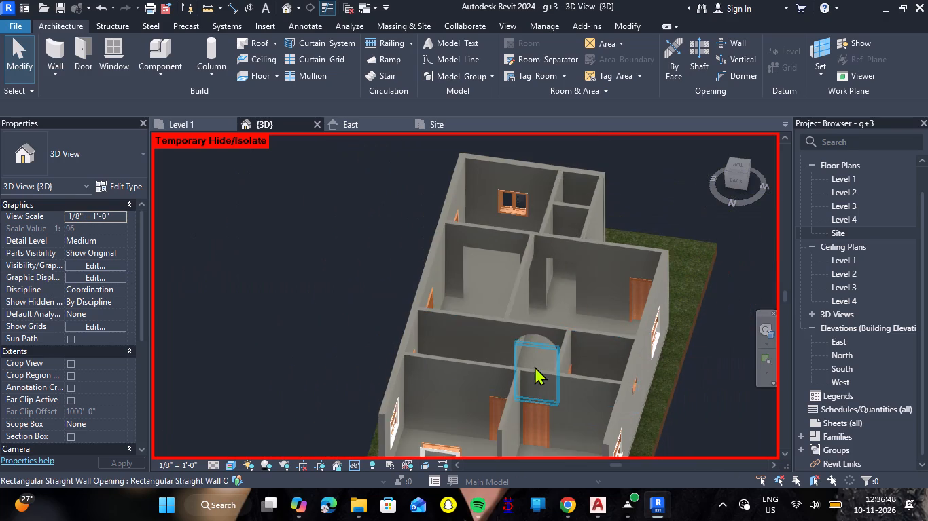
shift+right_drag(534, 366, 674, 366)
shift+middle_drag(534, 366, 674, 366)
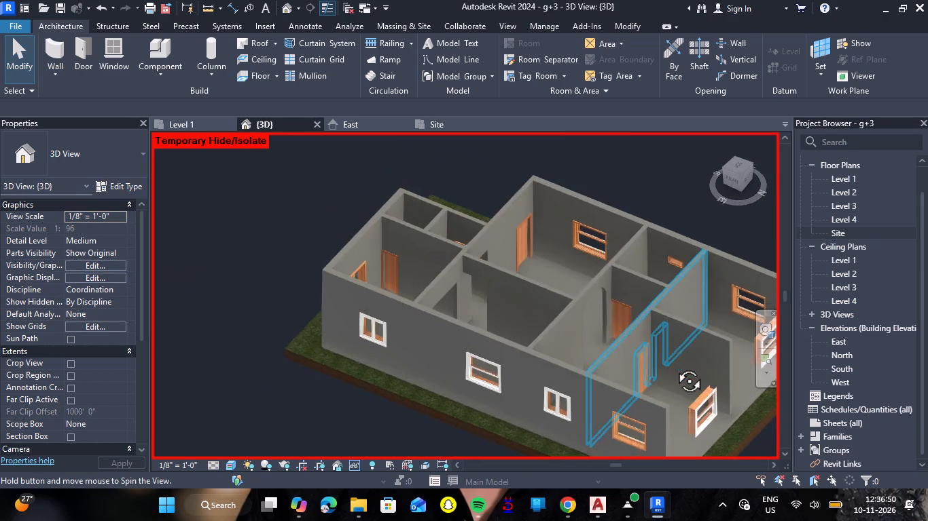
shift+middle_drag(674, 366, 702, 391)
shift+right_drag(674, 366, 702, 391)
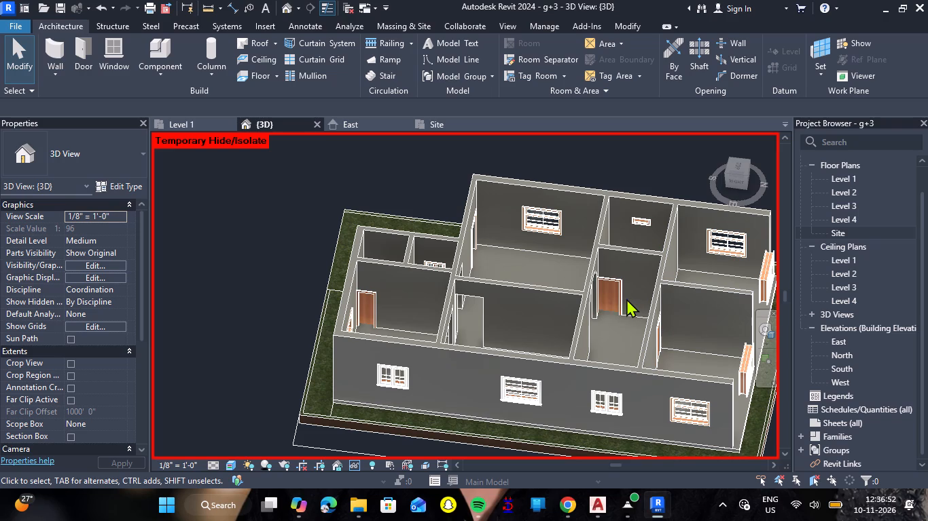
Set the sill height to 6" for the two single-flush doors in the middle room and the end room.
click(616, 296)
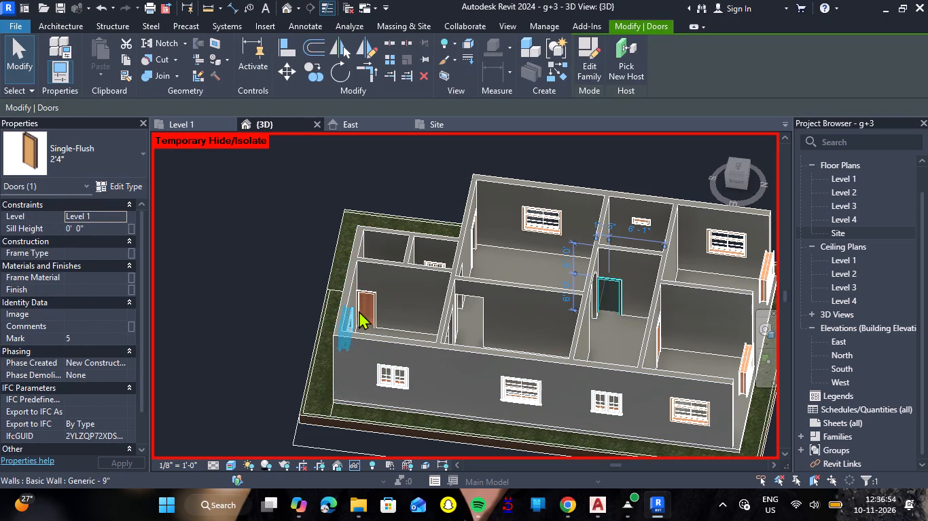
ctrl+click(368, 311)
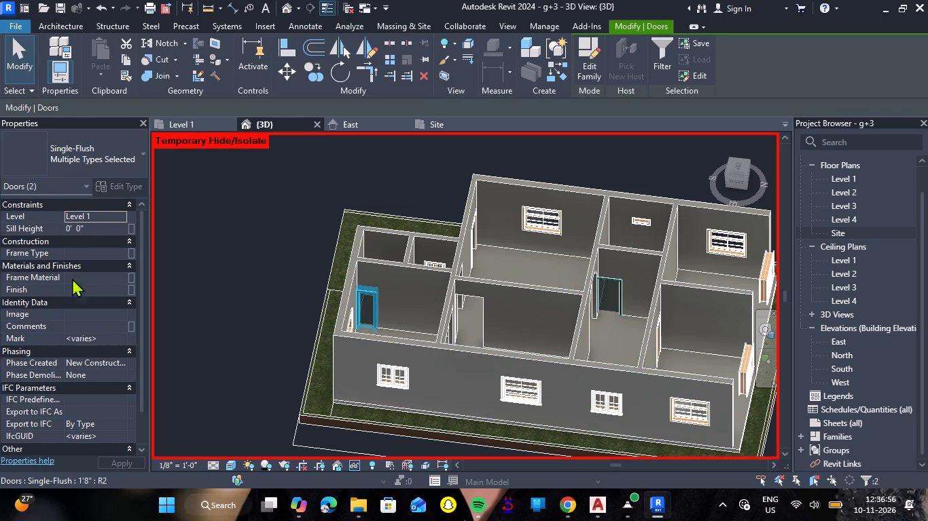
click(92, 229)
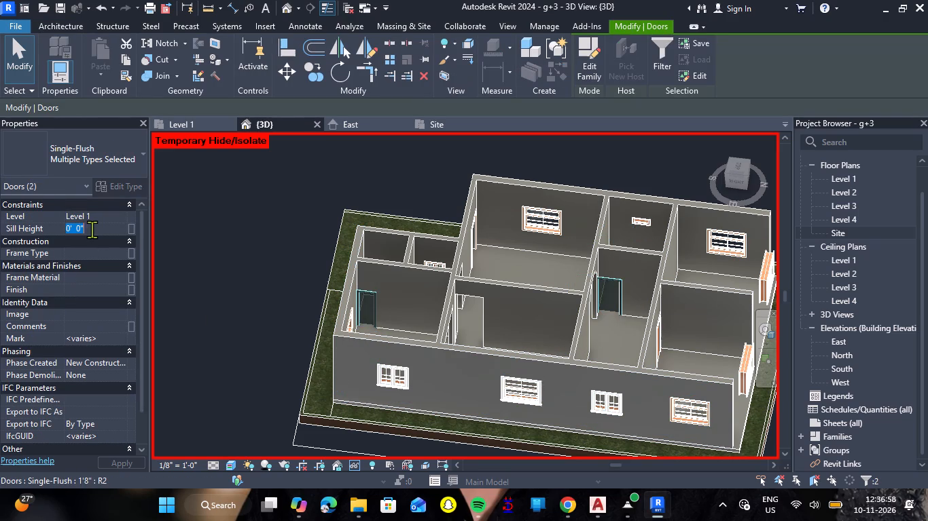
text(6")
key(Return)
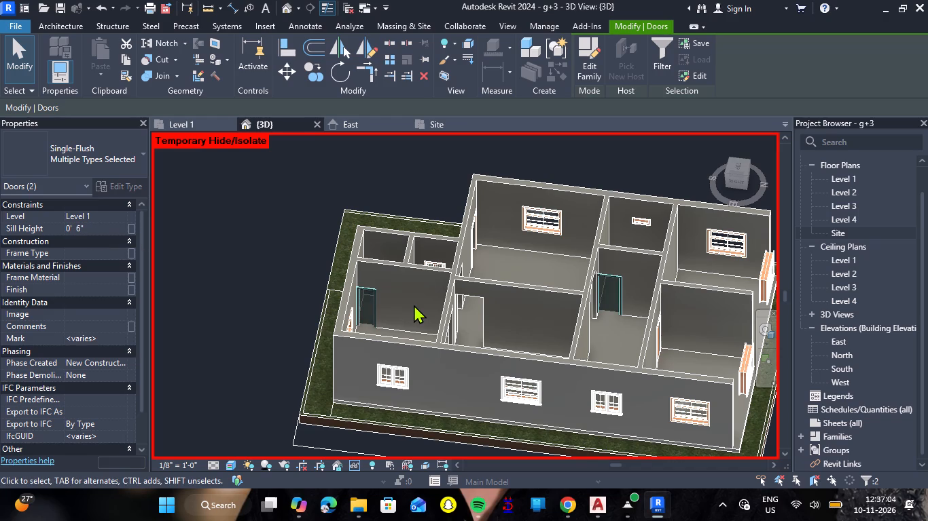
click(190, 234)
Examine the building from other sides, including the front elevation side.
scroll(241, 246, down, 1)
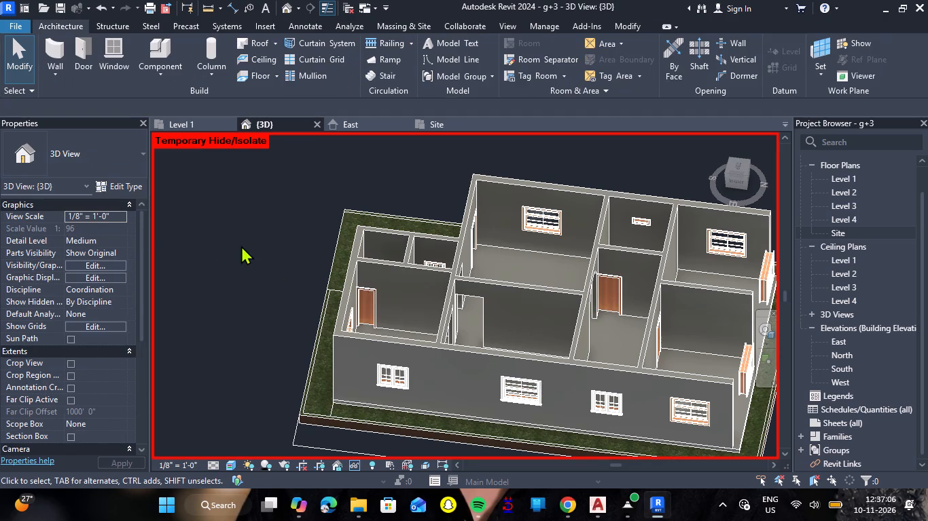
scroll(241, 246, down, 1)
shift+right_drag(223, 309, 221, 309)
shift+middle_click(221, 309)
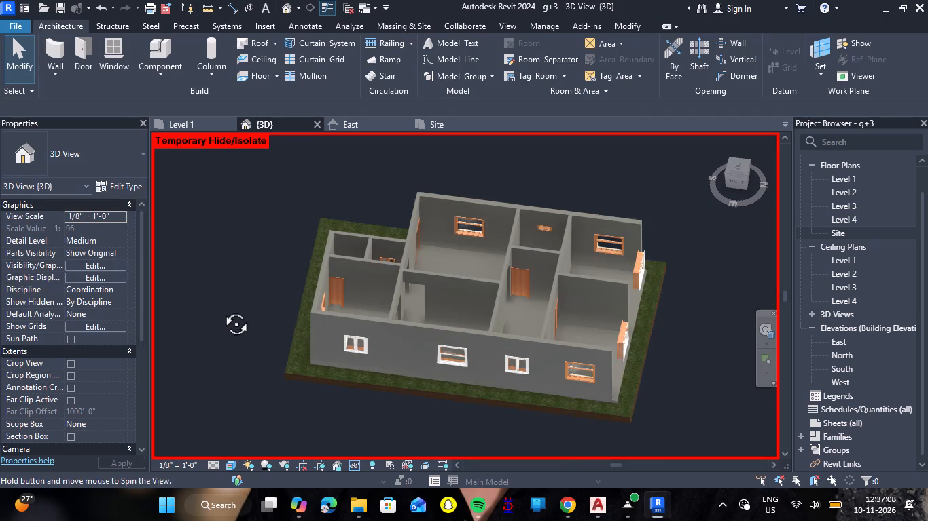
shift+right_drag(221, 309, 372, 296)
shift+right_drag(235, 272, 259, 280)
shift+middle_drag(234, 272, 259, 280)
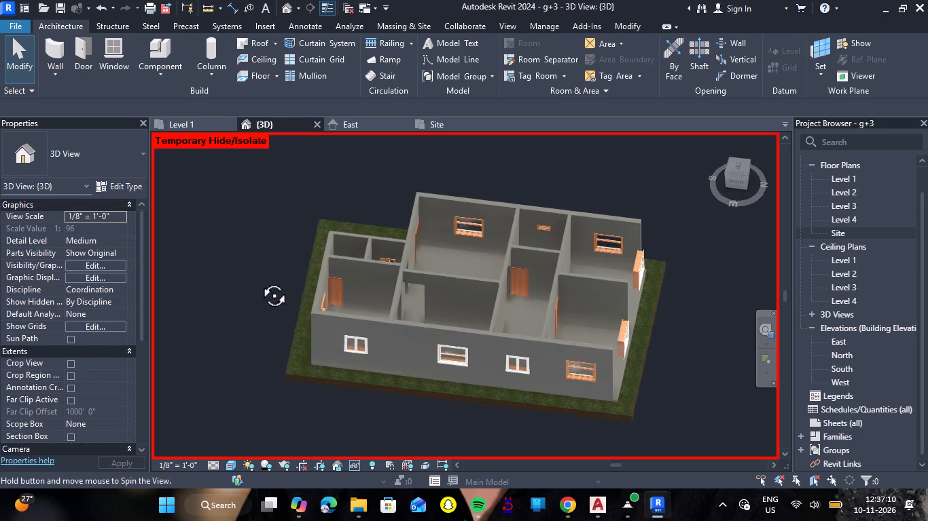
shift+middle_drag(259, 280, 412, 208)
shift+right_drag(259, 280, 416, 205)
shift+middle_click(414, 206)
shift+middle_click(414, 206)
shift+middle_click(415, 205)
shift+middle_click(415, 205)
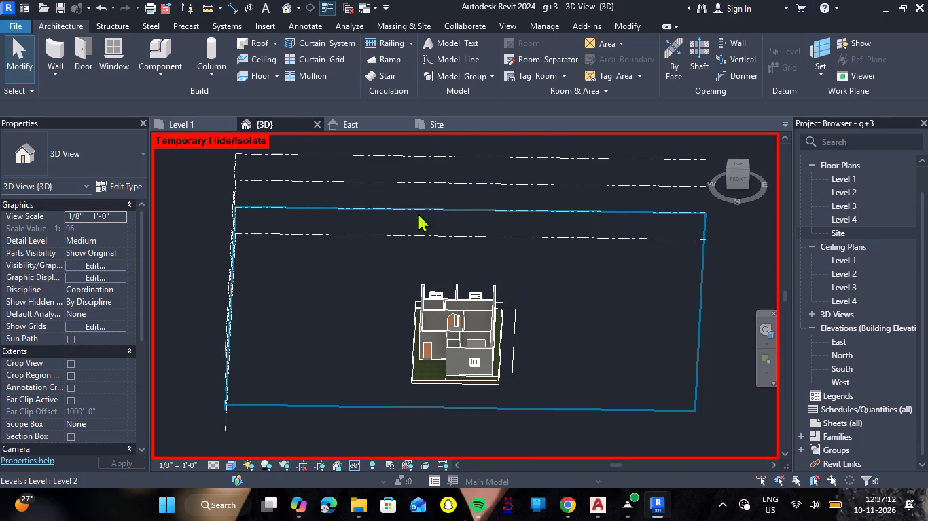
scroll(501, 410, up, 6)
scroll(495, 383, down, 2)
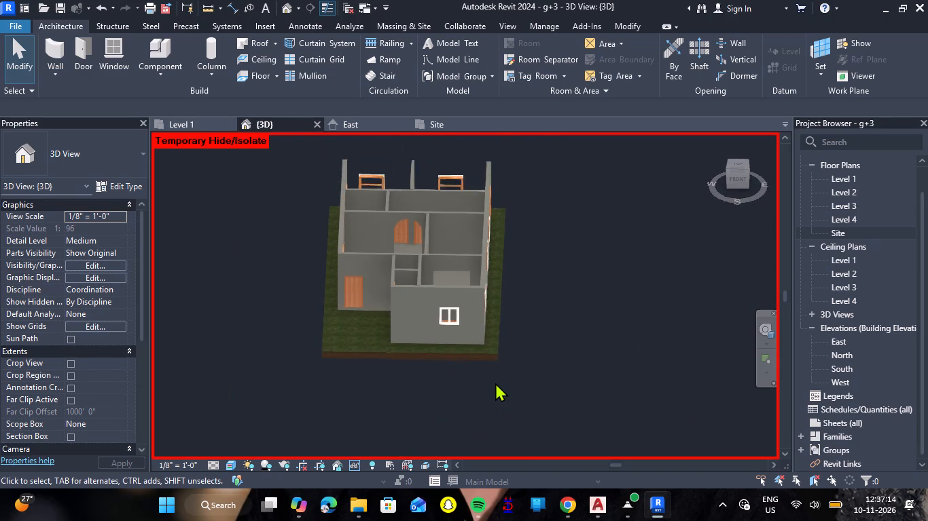
scroll(495, 383, down, 1)
Reset the temporary hide/isolate in the 3D view to bring back all hidden elements.
text(hr)
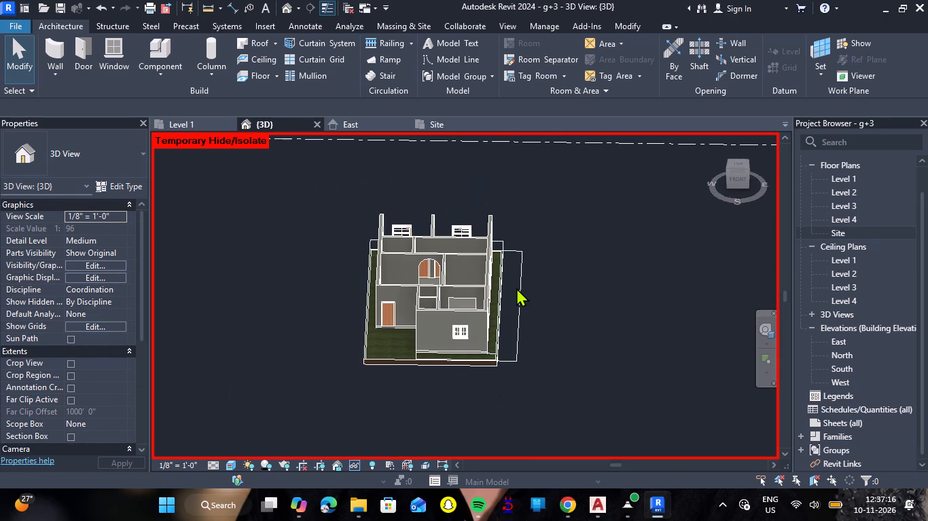
scroll(582, 303, up, 2)
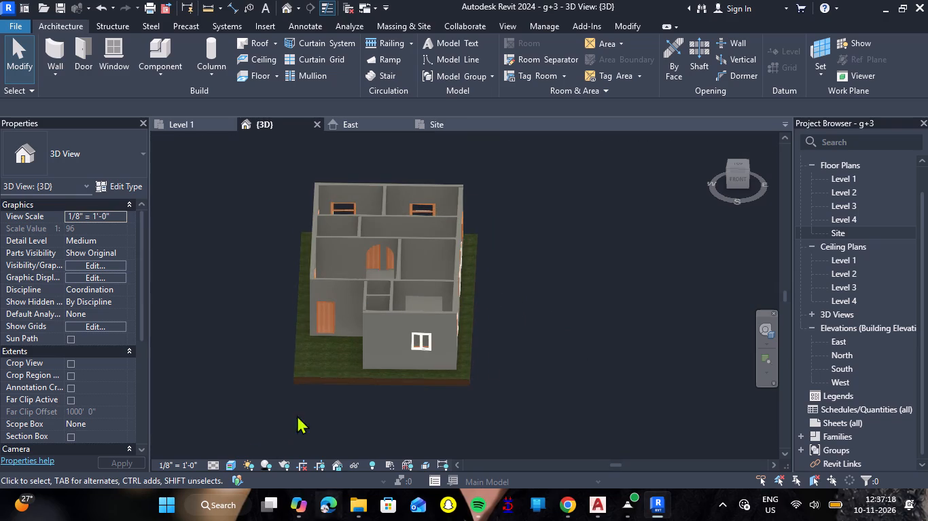
scroll(305, 400, up, 2)
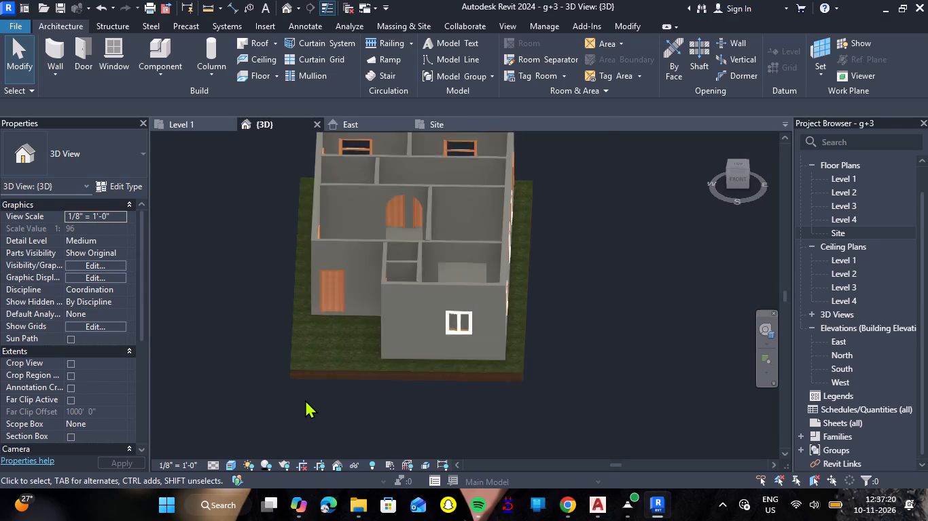
scroll(305, 400, up, 2)
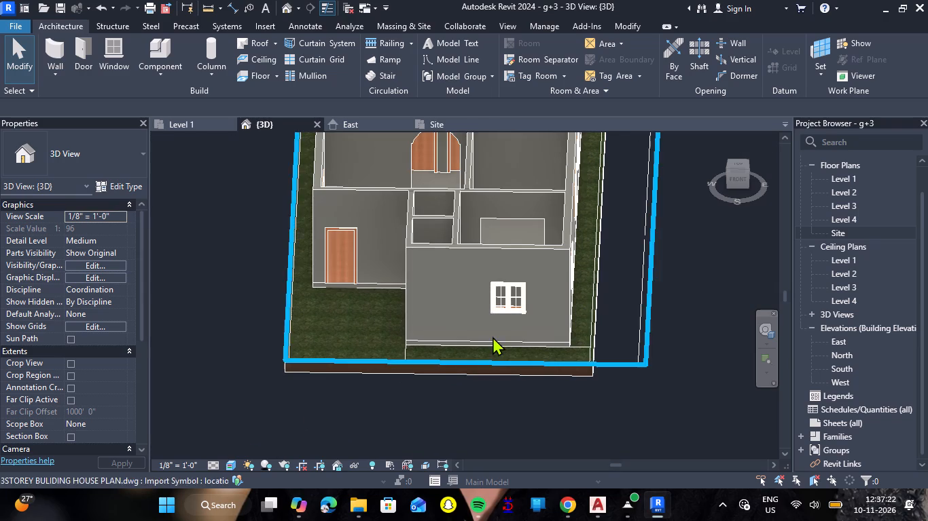
scroll(497, 335, up, 2)
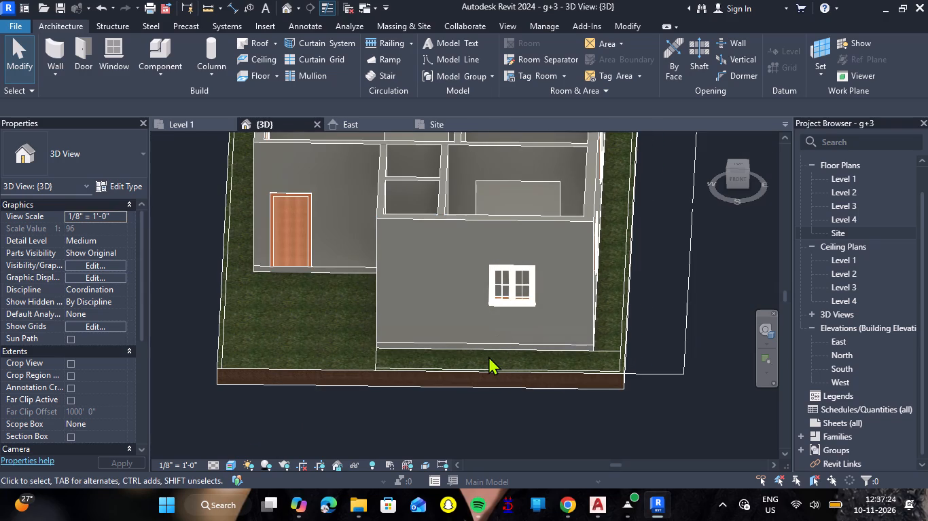
Start an in-place model in the Generic Models category on the Level 1 plan, near the kitchen's outer wall.
click(188, 128)
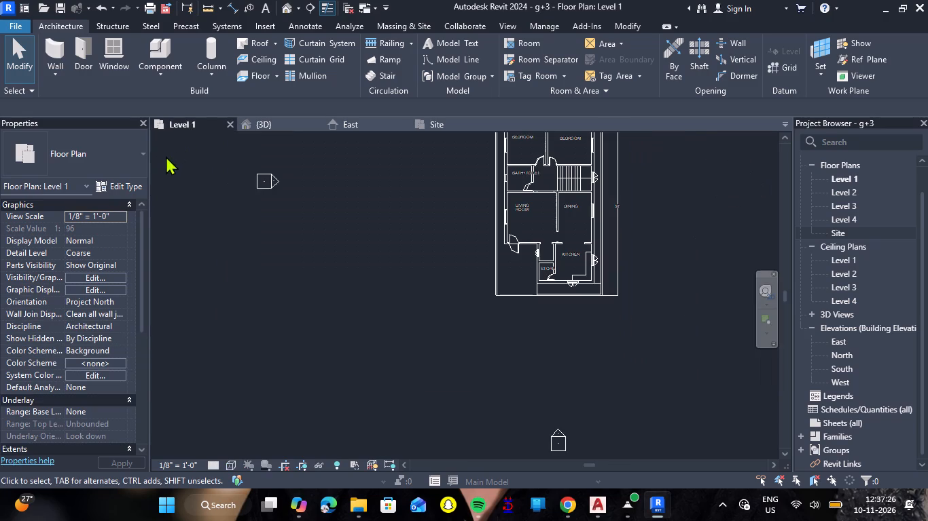
scroll(610, 292, up, 9)
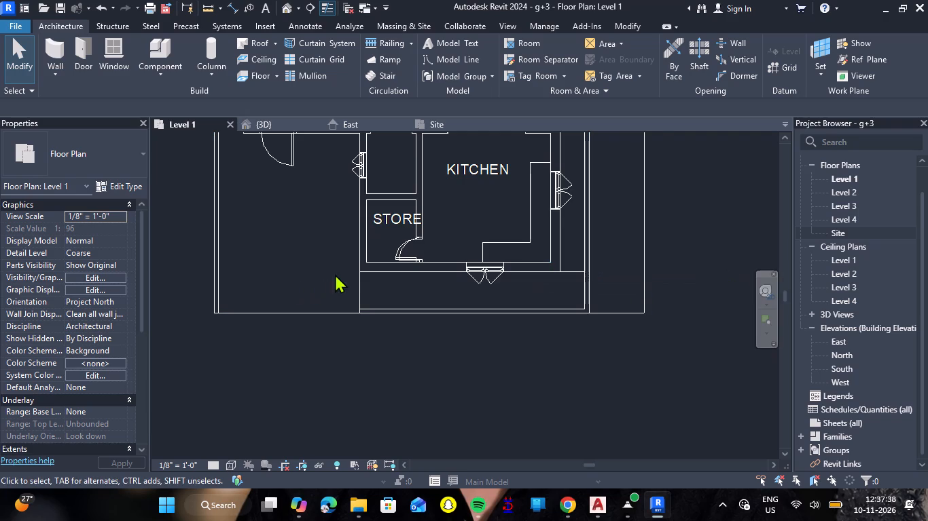
scroll(361, 275, up, 3)
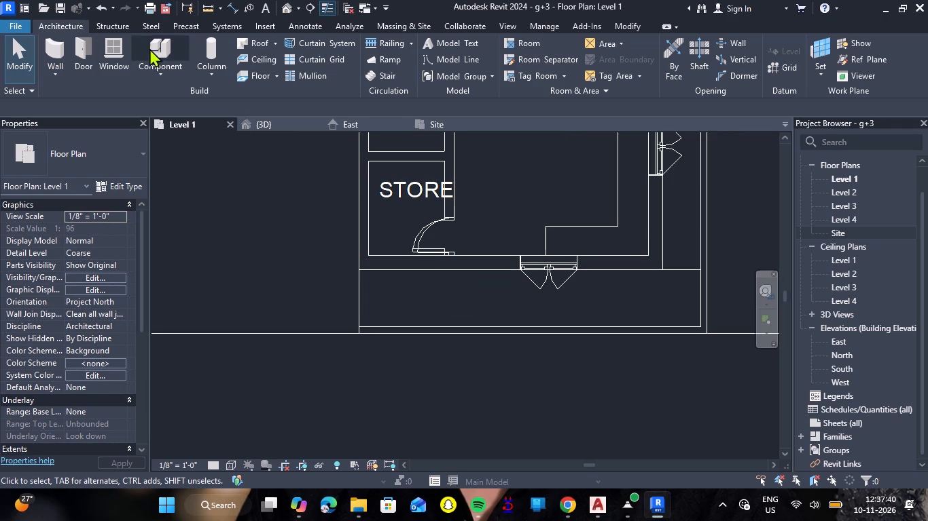
click(147, 79)
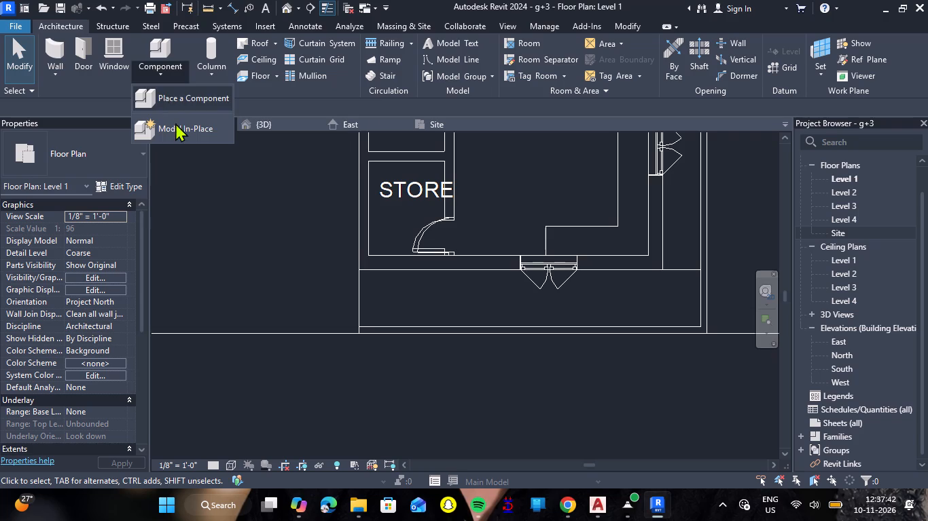
click(177, 128)
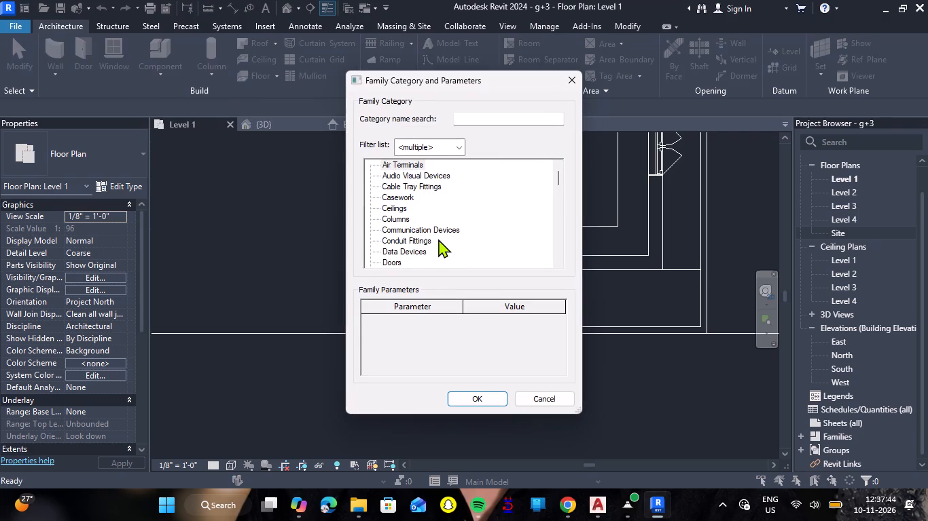
scroll(438, 239, down, 8)
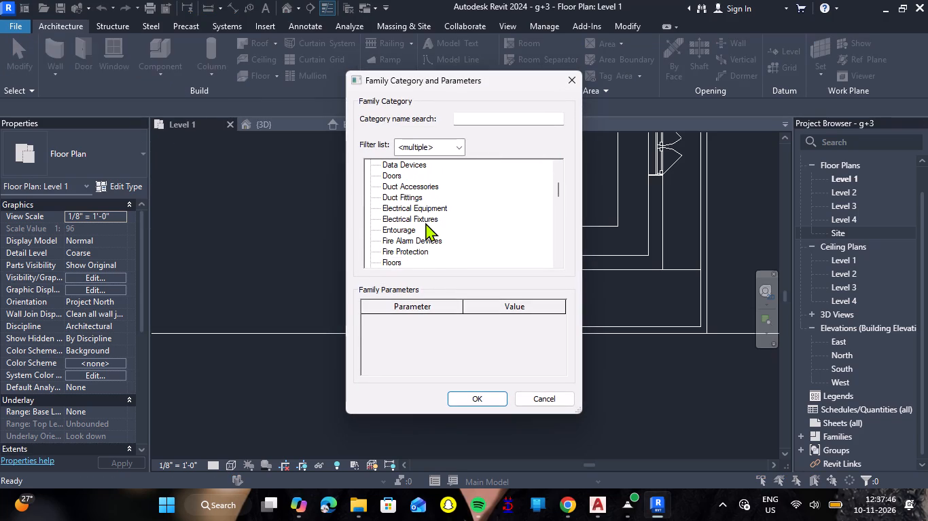
scroll(425, 223, down, 2)
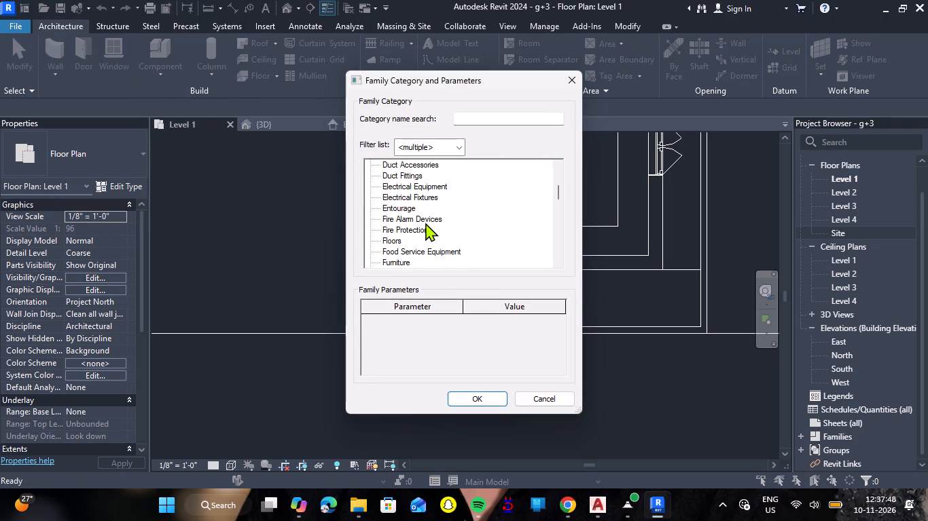
scroll(425, 223, down, 3)
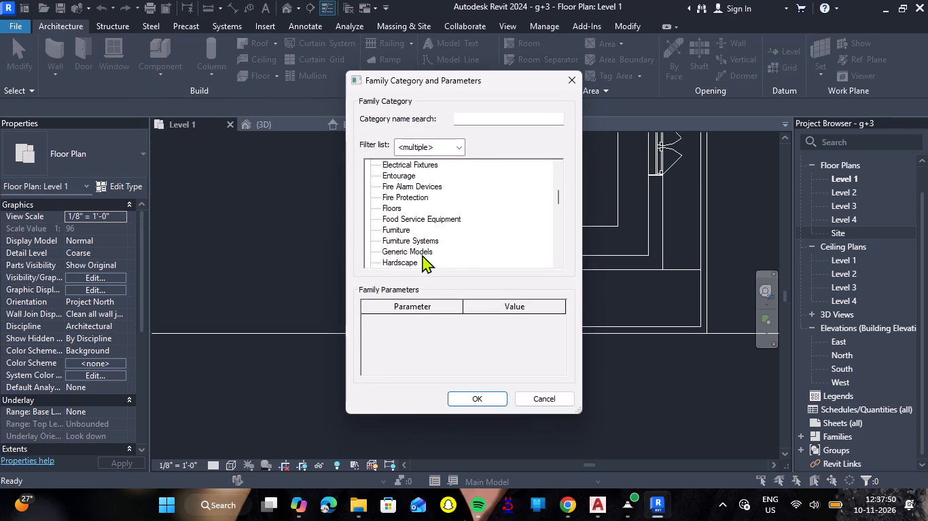
click(422, 254)
click(490, 402)
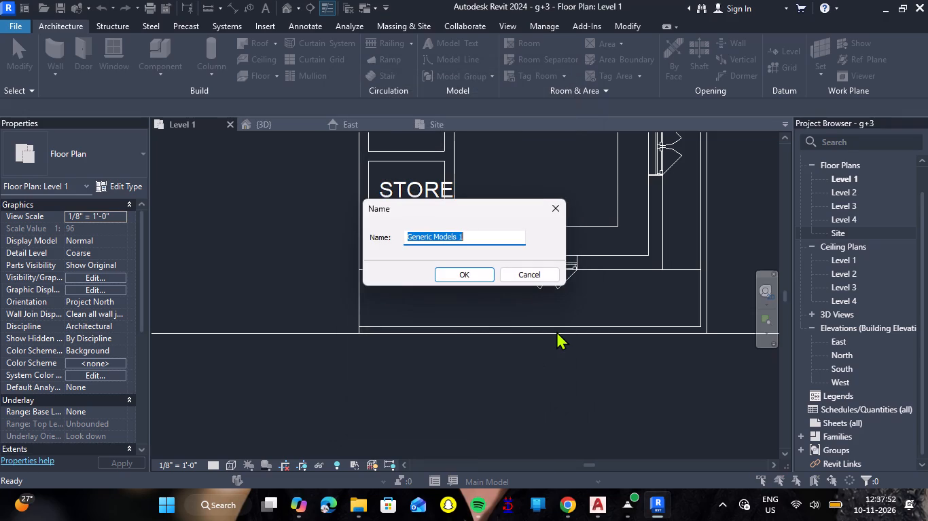
Name the in-place model "graden".
key(BackSpace)
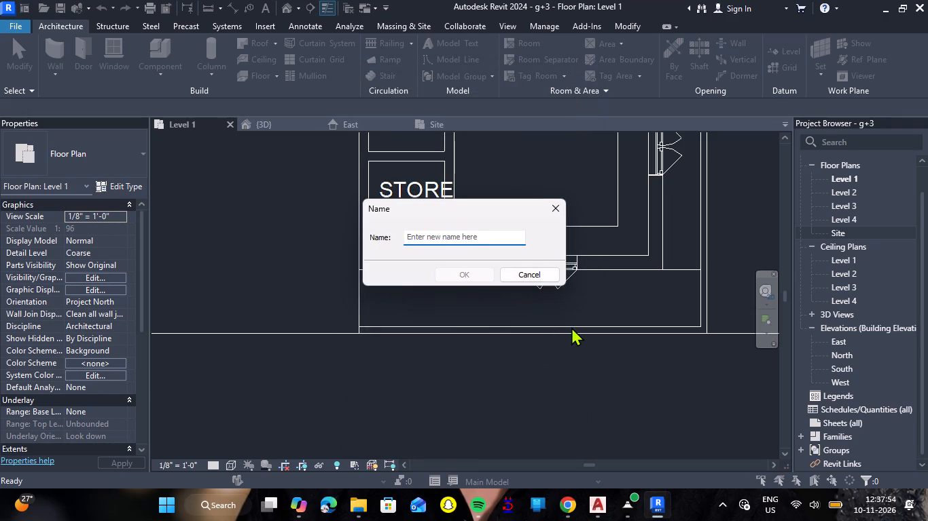
text(graden)
key(space)
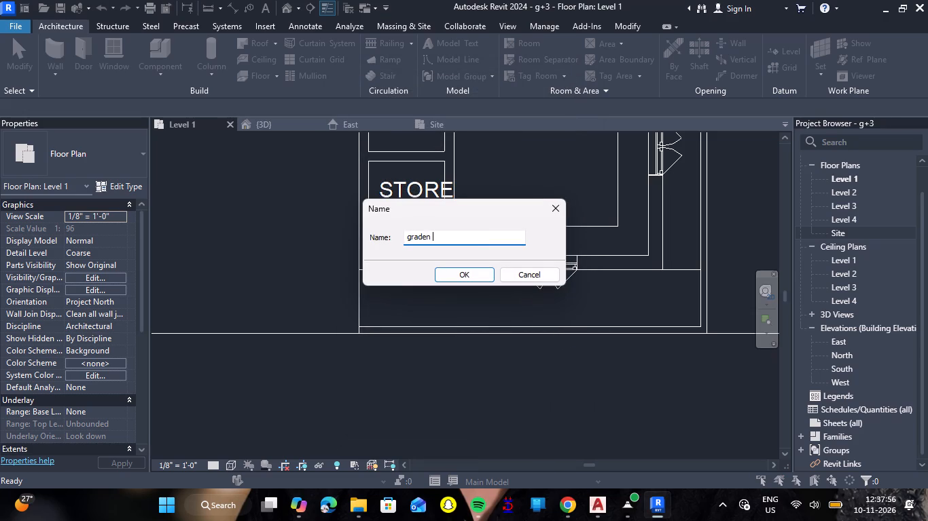
key(Return)
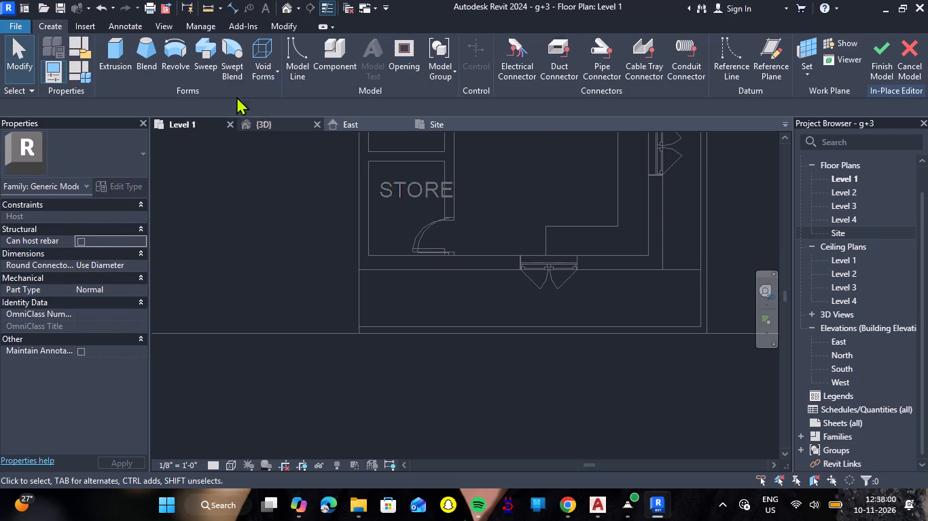
Sketch an 18'-0" by 3'-0" rectangular extrusion profile over the strip outside the store and kitchen wall.
click(119, 57)
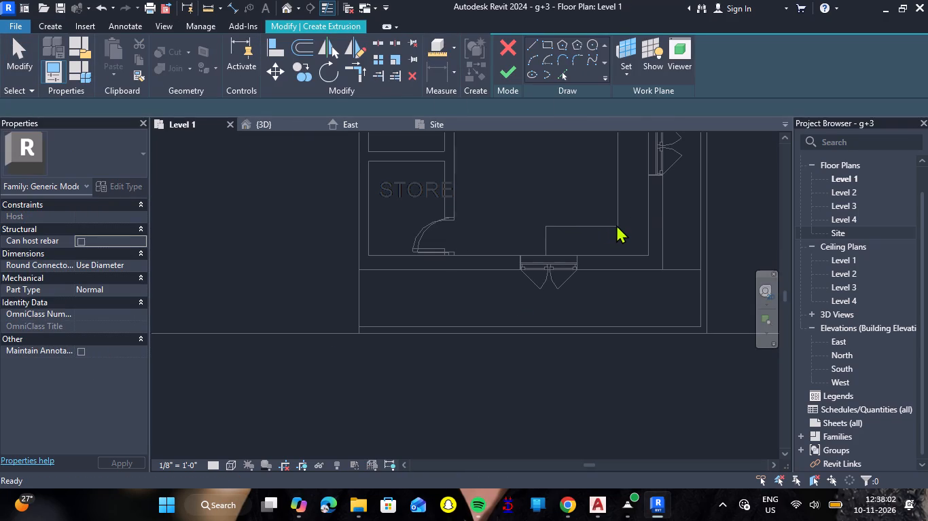
click(548, 47)
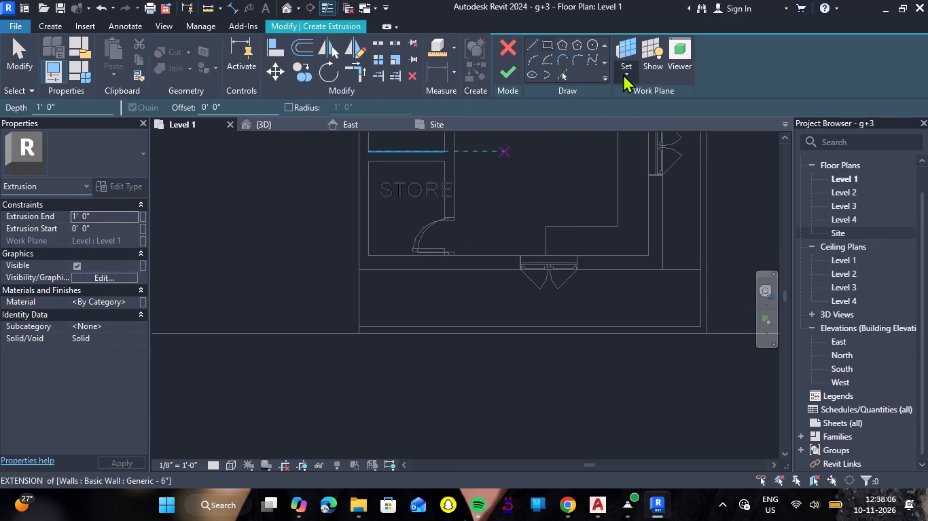
click(623, 75)
click(649, 131)
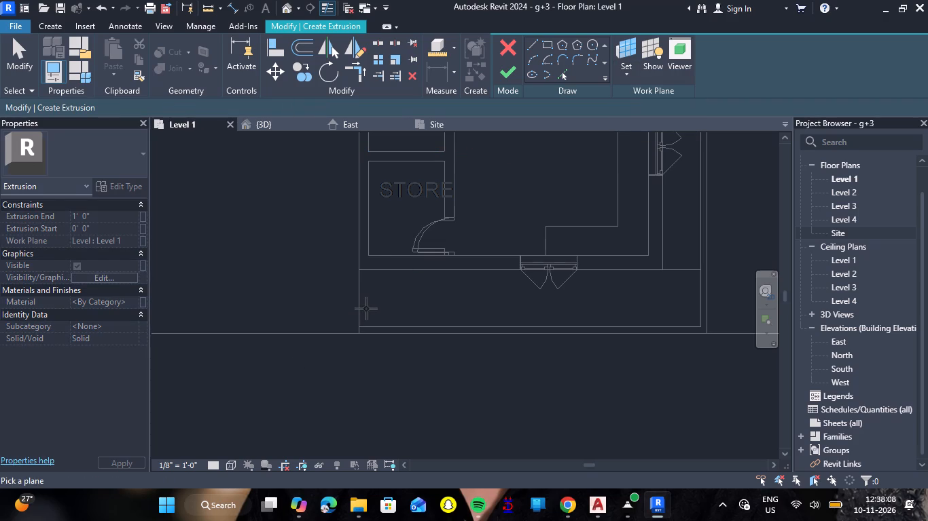
click(545, 47)
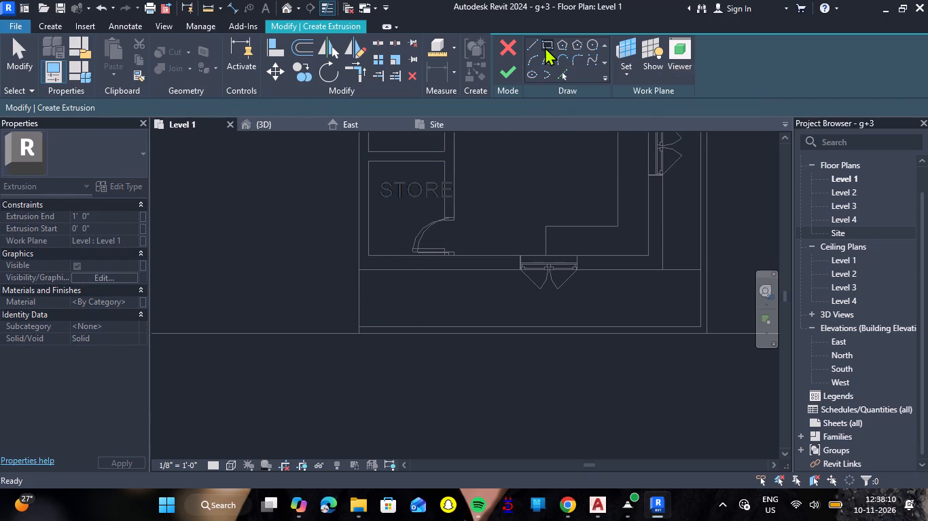
click(359, 271)
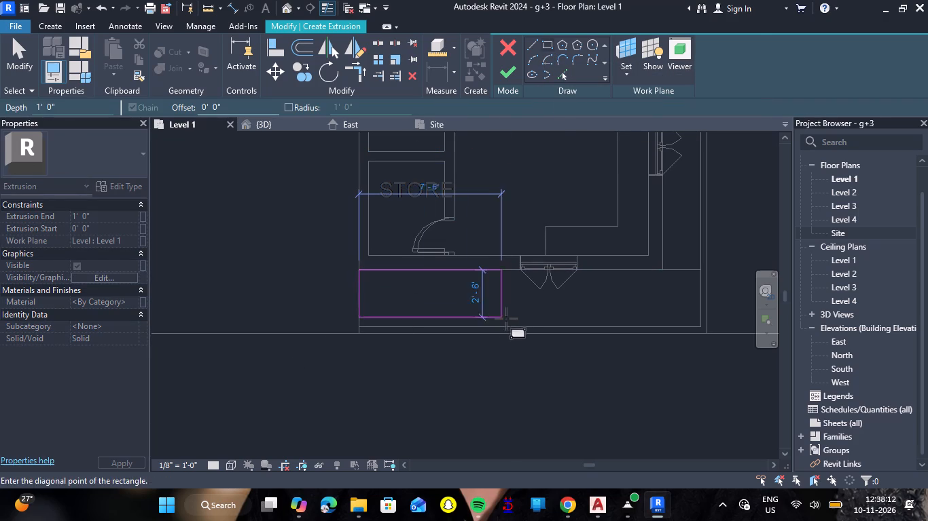
click(698, 324)
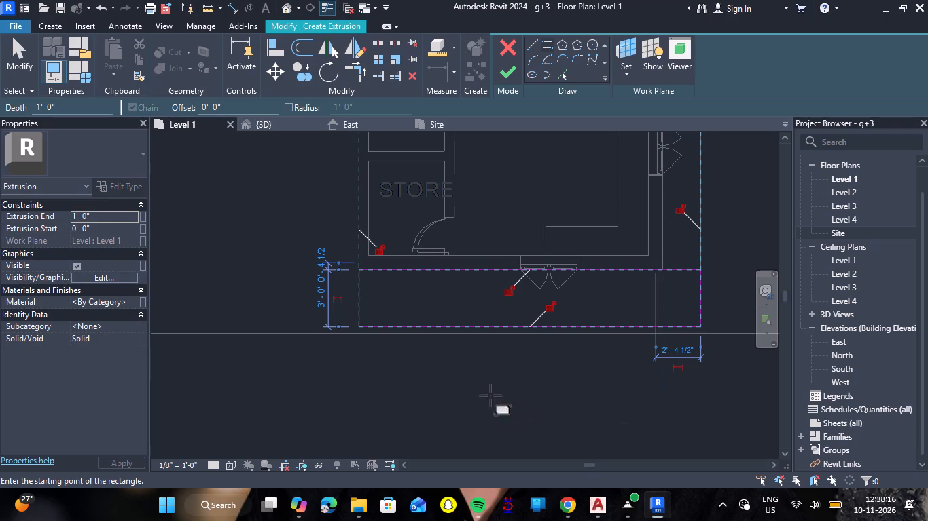
Set the sketch offset to 3' and finish the extrusion with a 1' depth.
click(248, 111)
key(BackSpace)
key(BackSpace)
key(BackSpace)
key(BackSpace)
key(BackSpace)
key(BackSpace)
key(BackSpace)
key(BackSpace)
key(BackSpace)
key(BackSpace)
text(3')
key(Return)
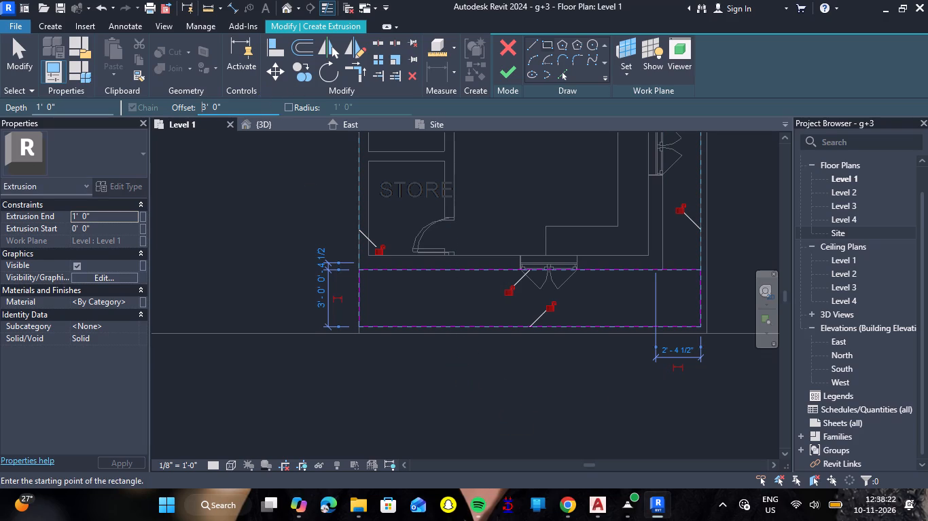
click(513, 73)
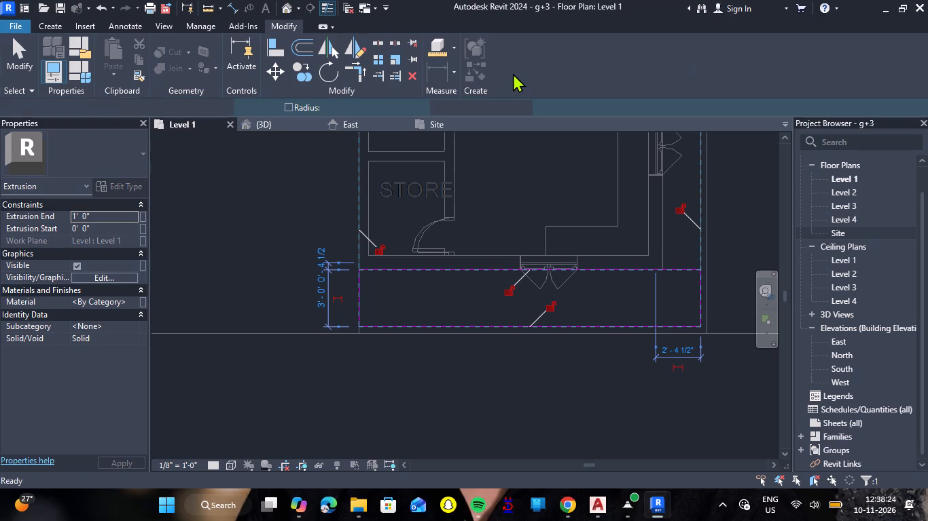
Examine the new extrusion along the kitchen's outer wall in the 3D view.
click(270, 121)
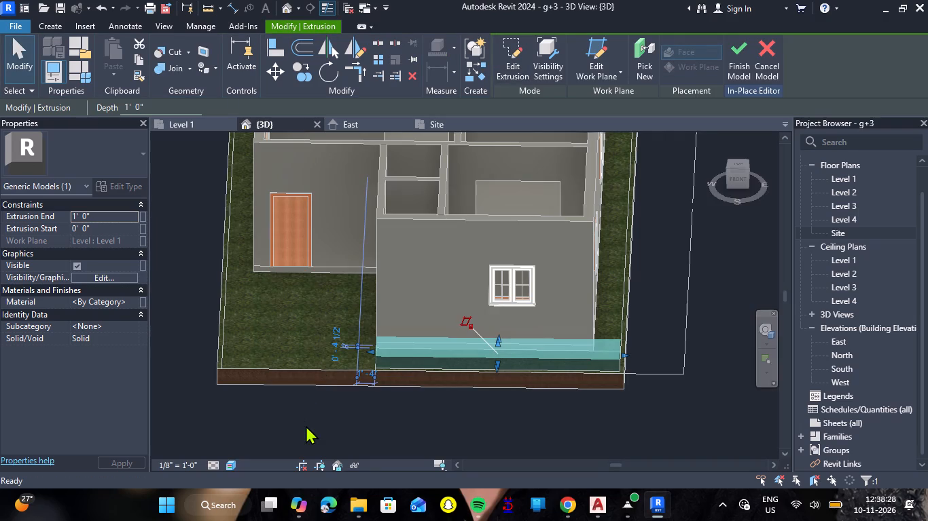
click(307, 430)
shift+middle_drag(299, 417, 368, 402)
shift+right_drag(299, 417, 368, 402)
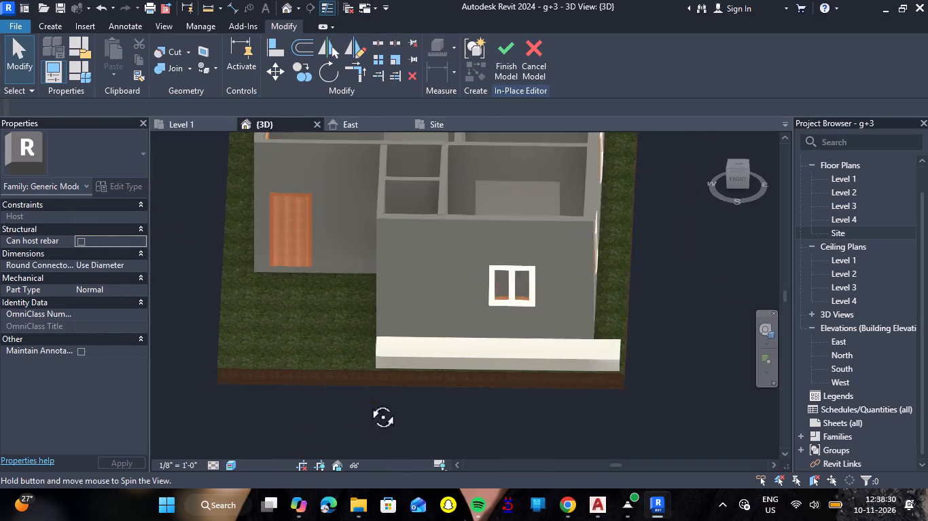
shift+middle_drag(368, 402, 433, 386)
shift+right_drag(368, 402, 433, 386)
scroll(455, 384, down, 5)
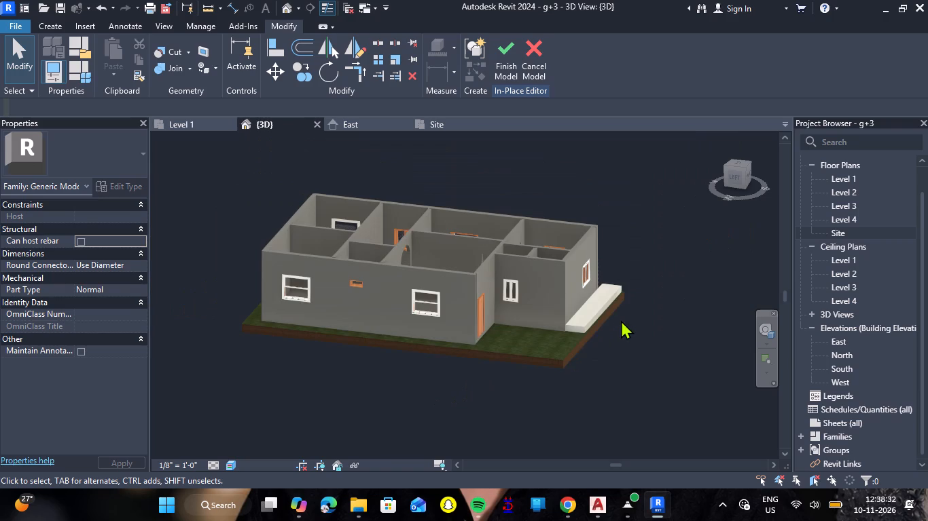
scroll(631, 309, up, 9)
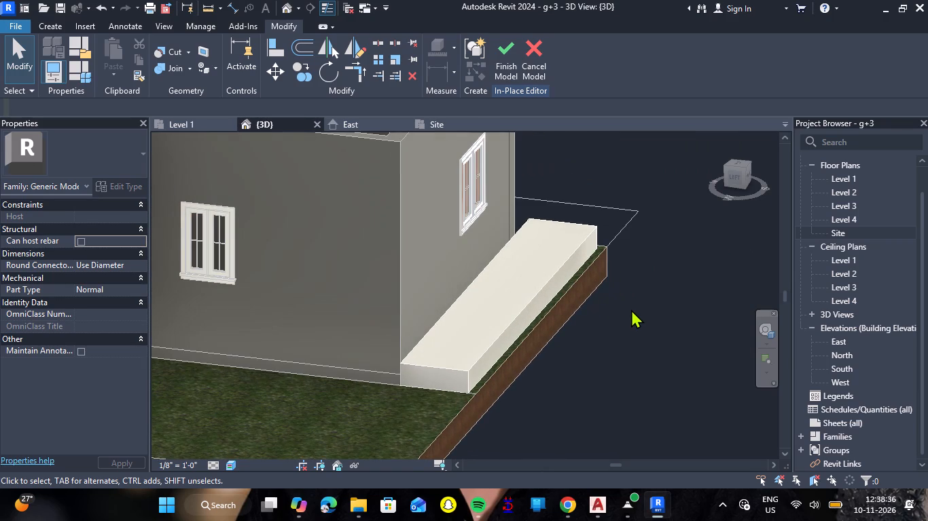
Start a void extrusion in the Level 1 plan and pick the solid garden bed extrusion as its work plane.
click(183, 123)
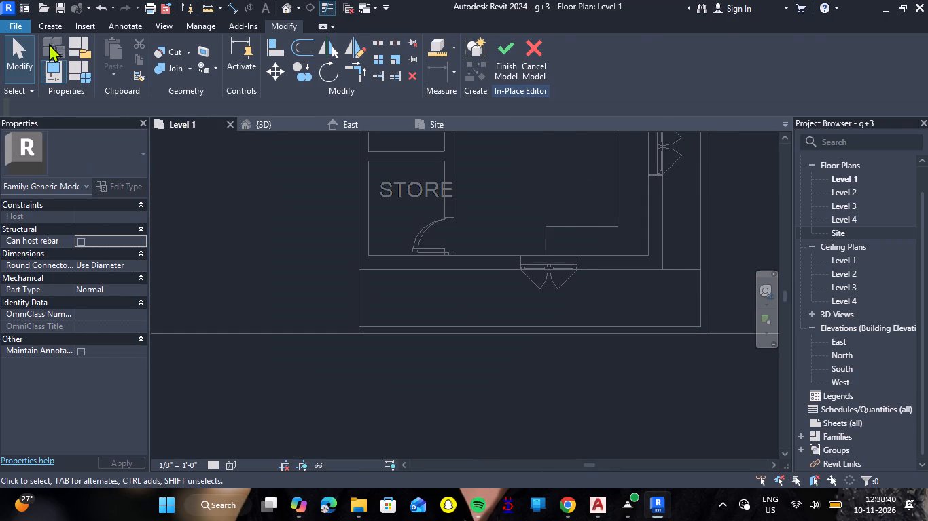
click(58, 24)
click(276, 73)
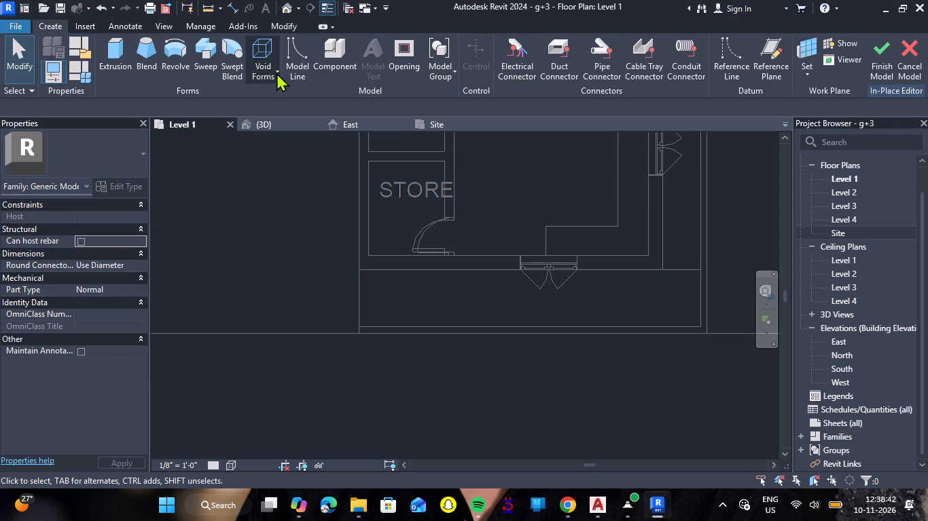
click(287, 104)
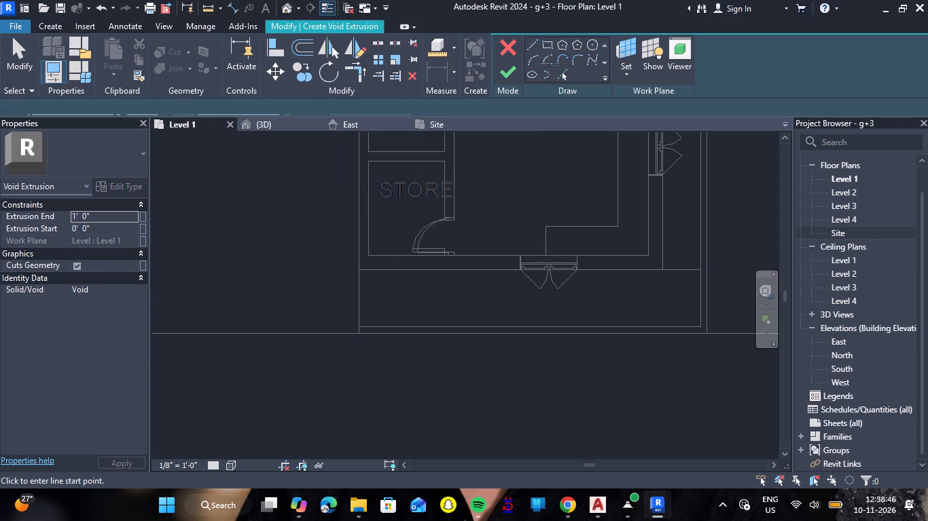
click(621, 78)
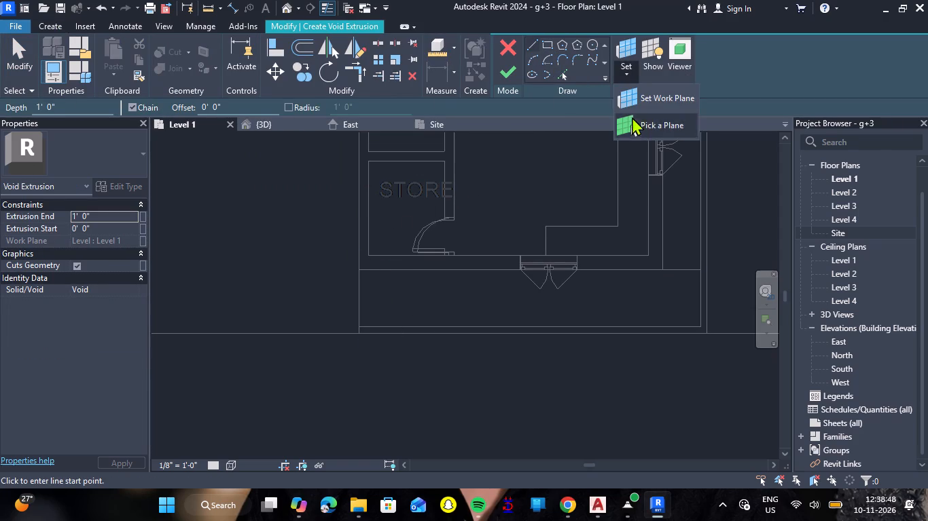
click(634, 126)
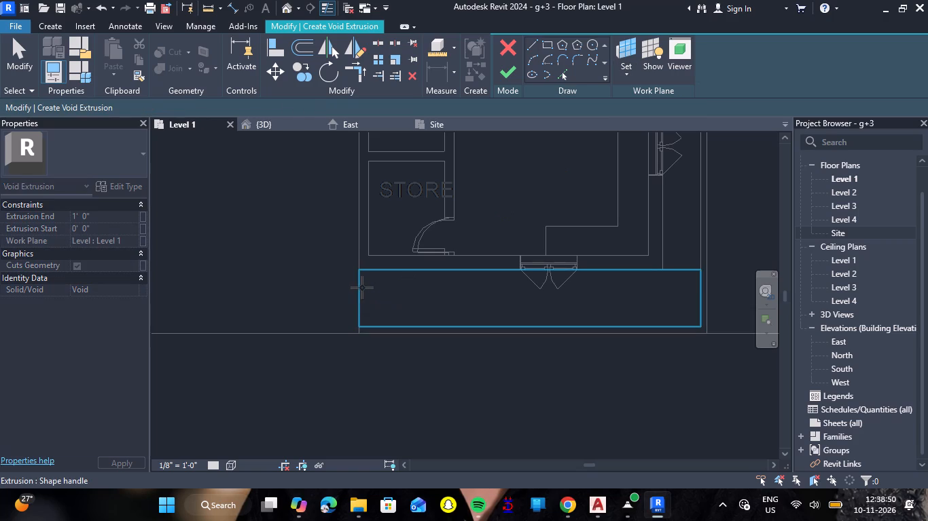
click(362, 288)
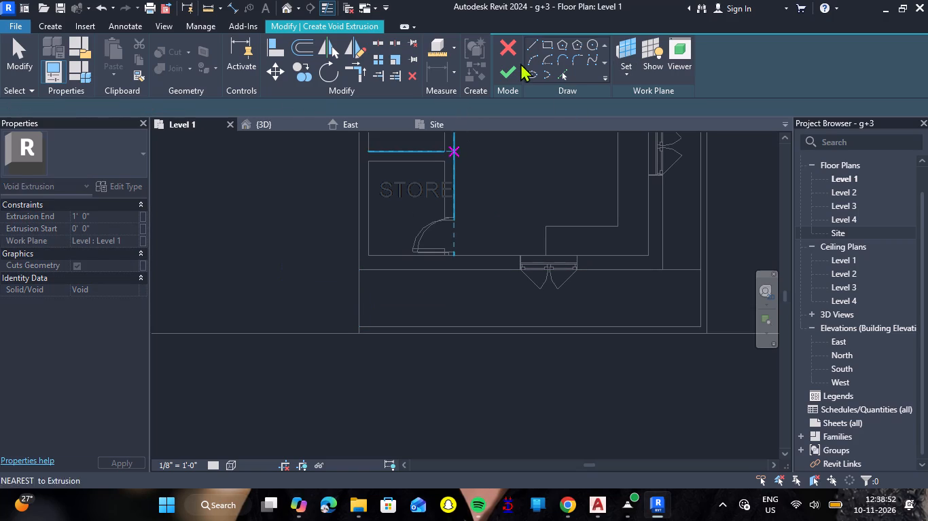
Sketch a 17'-0" by 2'-0" rectangle offset 6" inside the bed outline and finish the void extrusion.
click(544, 44)
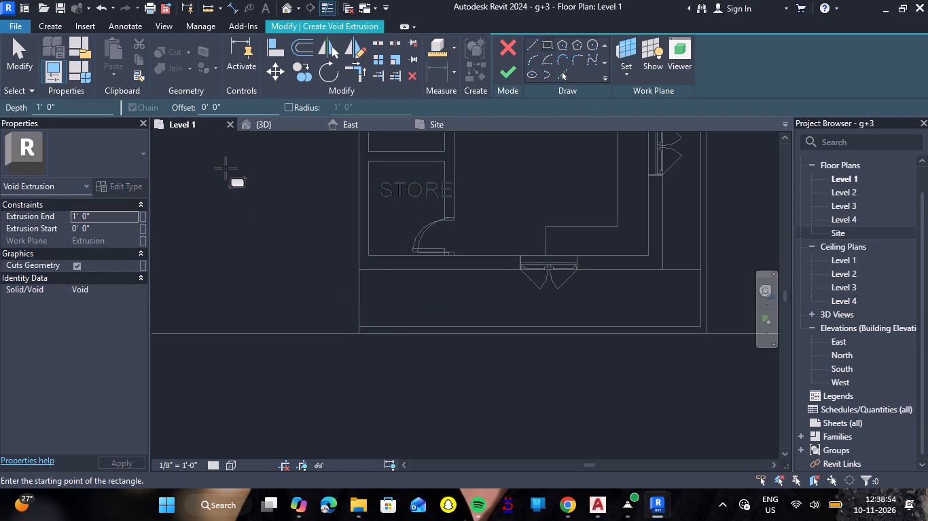
drag(230, 112, 151, 114)
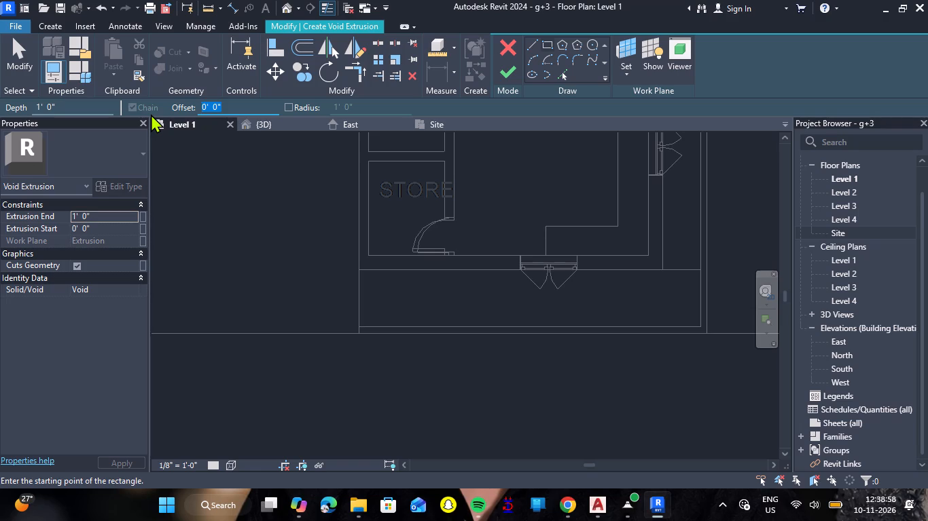
text(6")
key(Return)
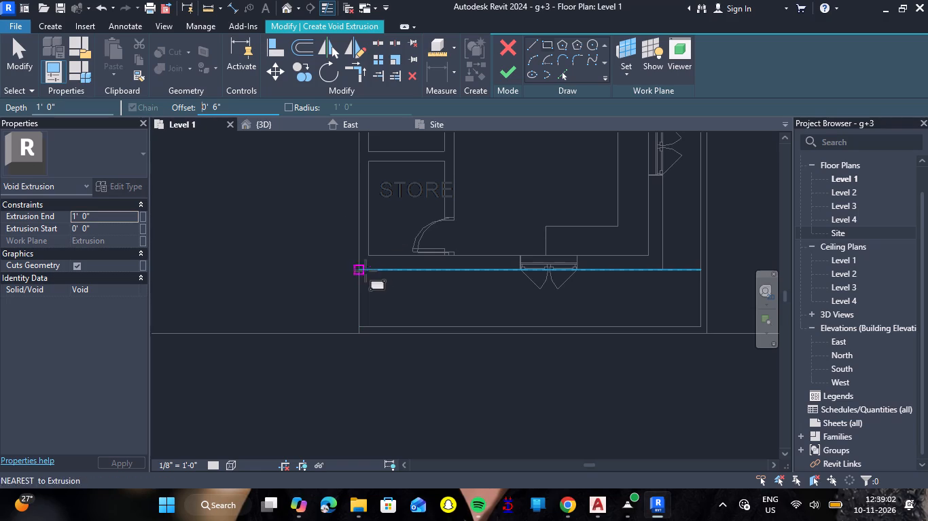
click(361, 269)
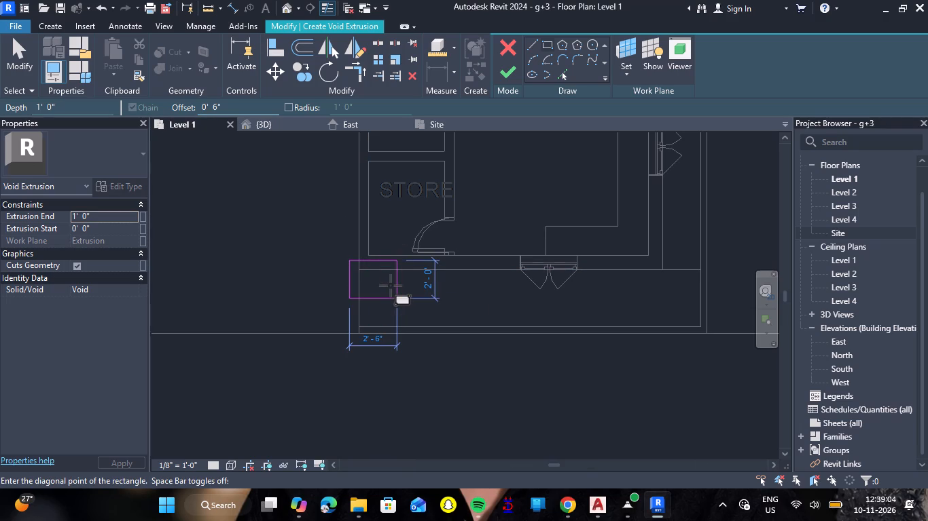
key(space)
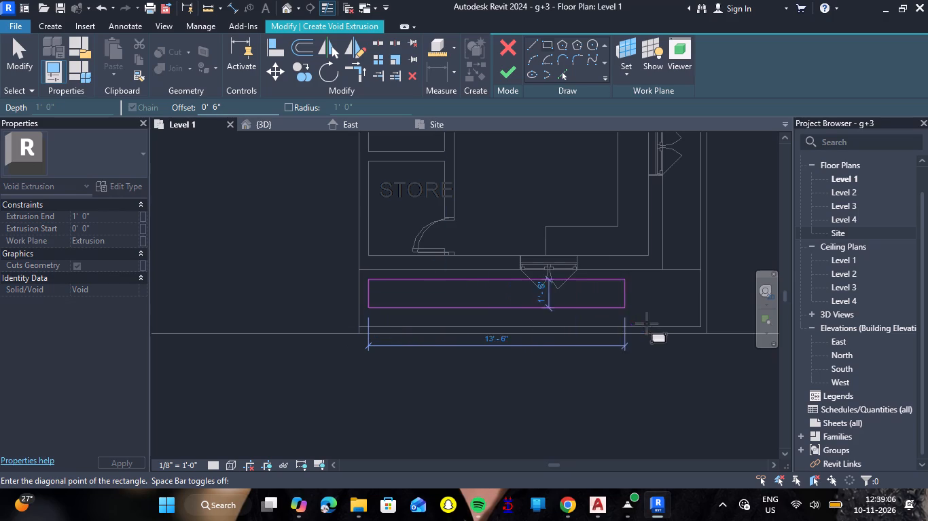
click(700, 328)
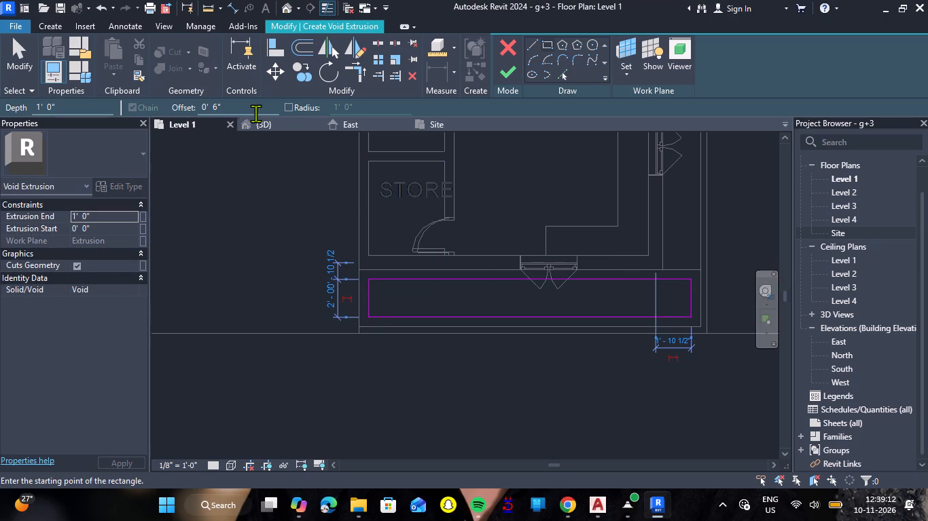
click(510, 79)
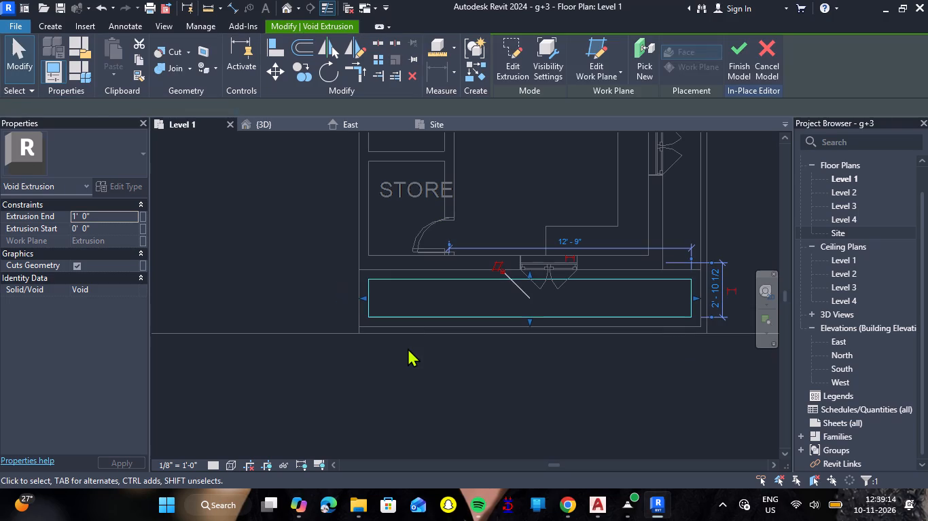
click(251, 121)
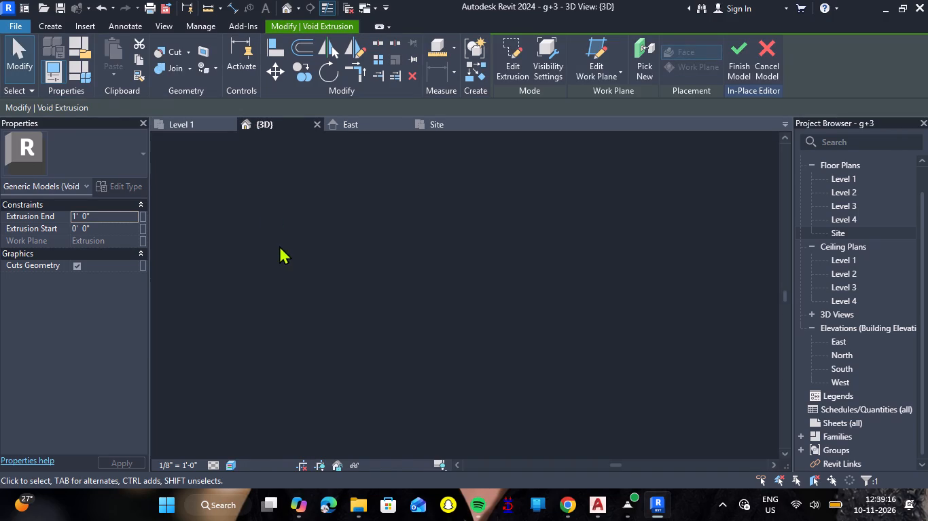
click(573, 416)
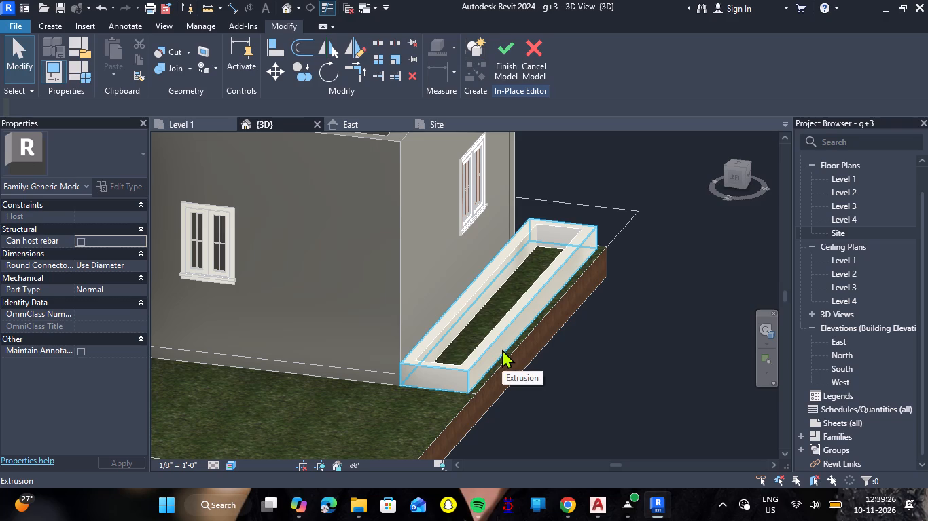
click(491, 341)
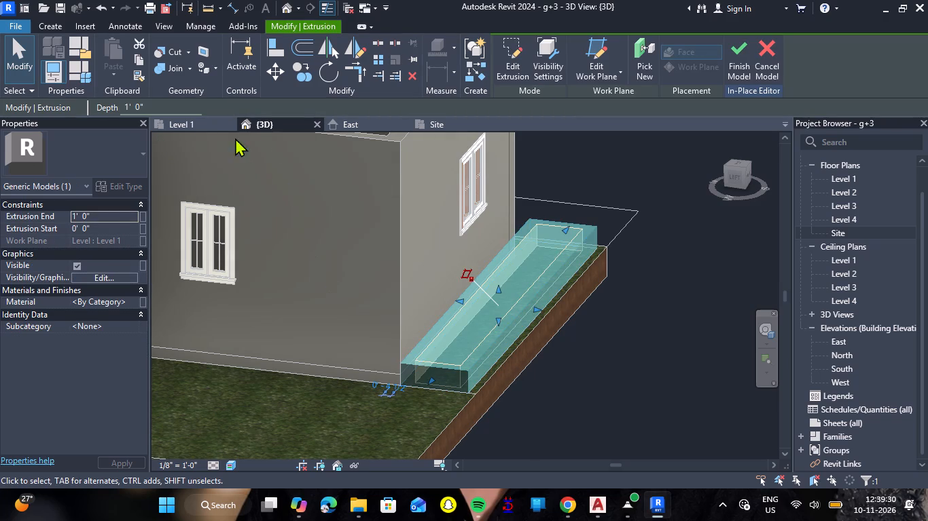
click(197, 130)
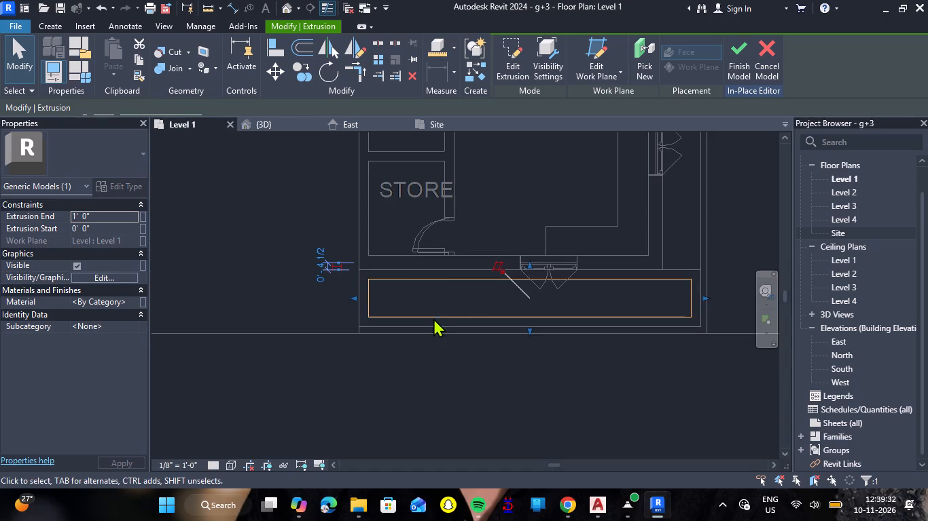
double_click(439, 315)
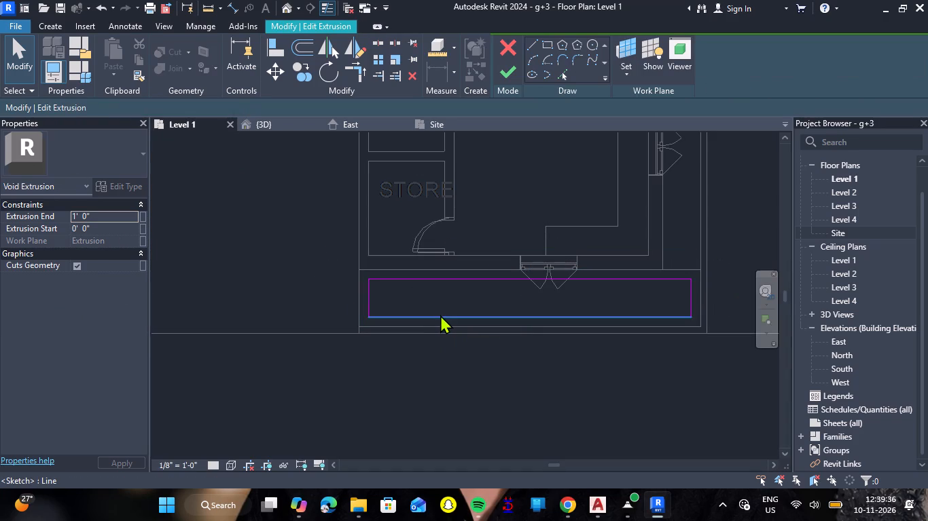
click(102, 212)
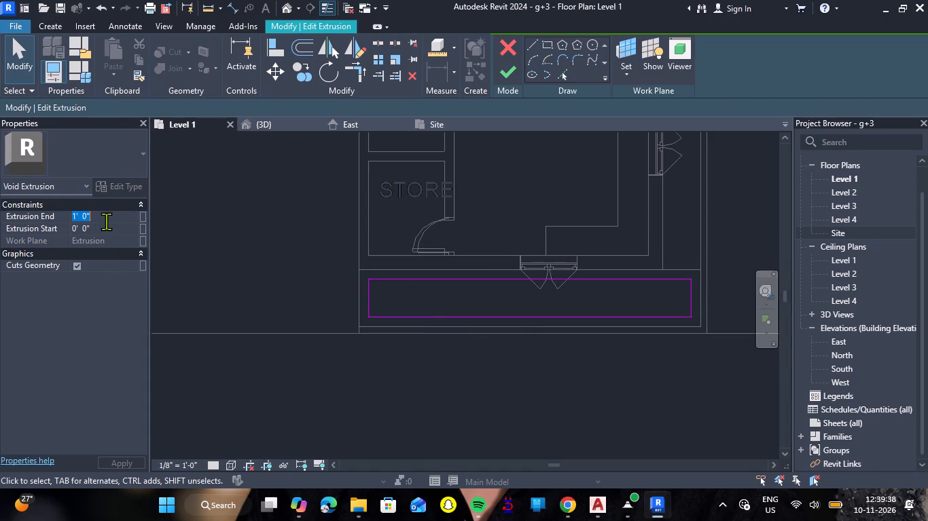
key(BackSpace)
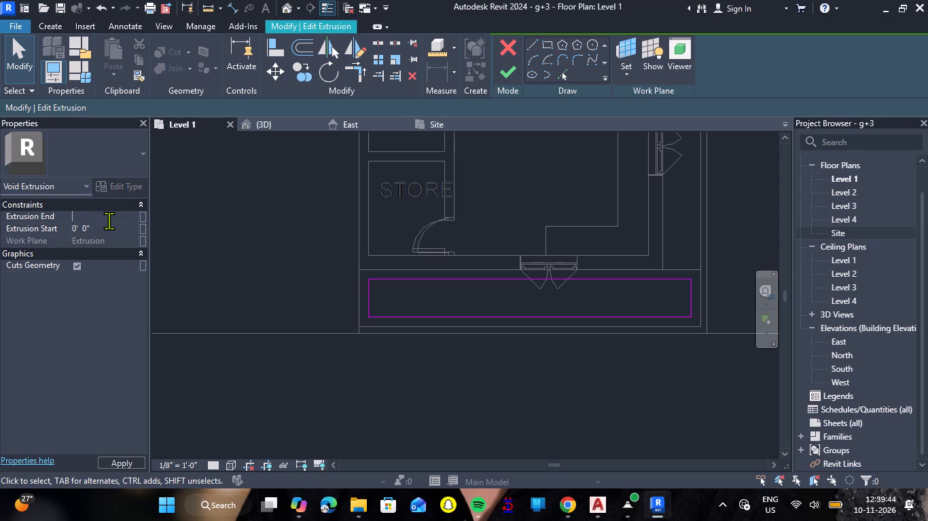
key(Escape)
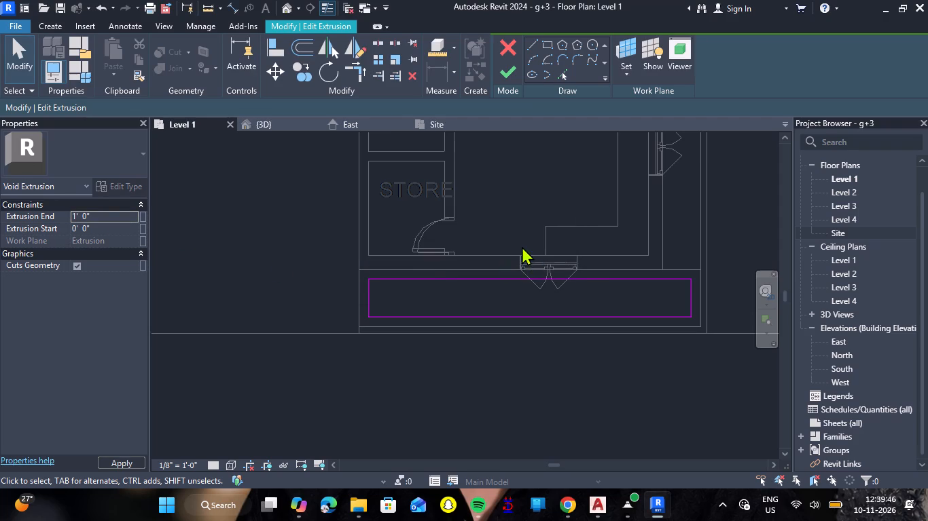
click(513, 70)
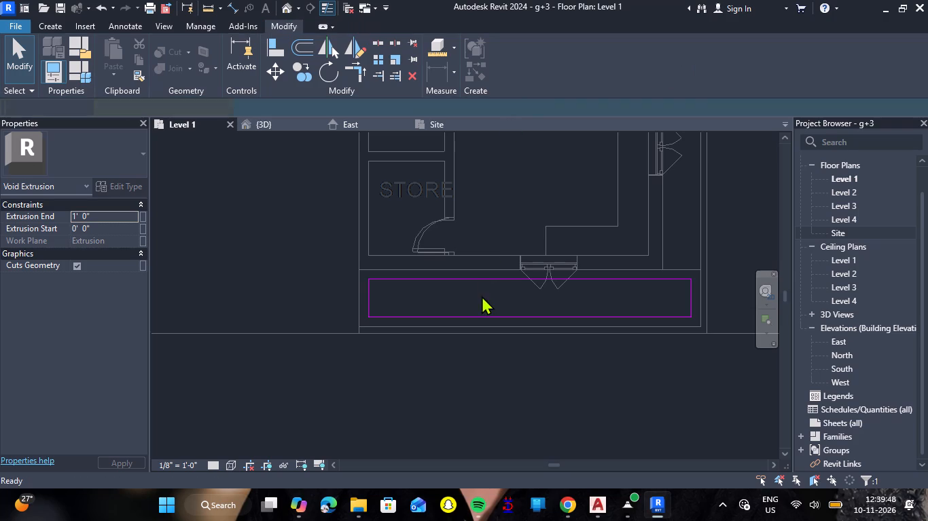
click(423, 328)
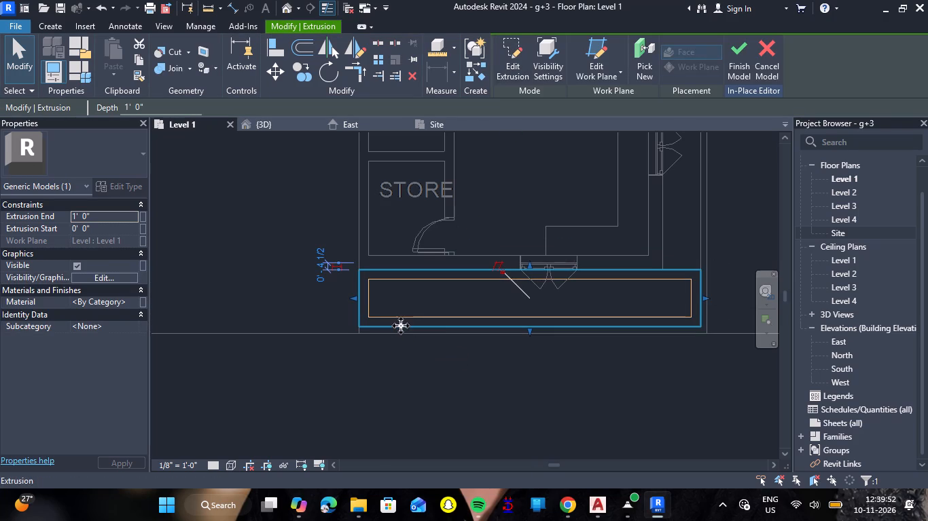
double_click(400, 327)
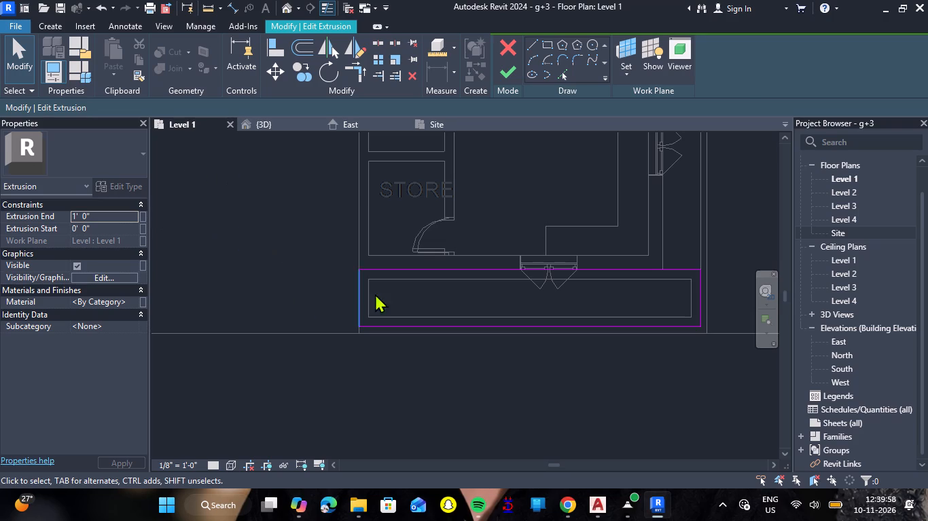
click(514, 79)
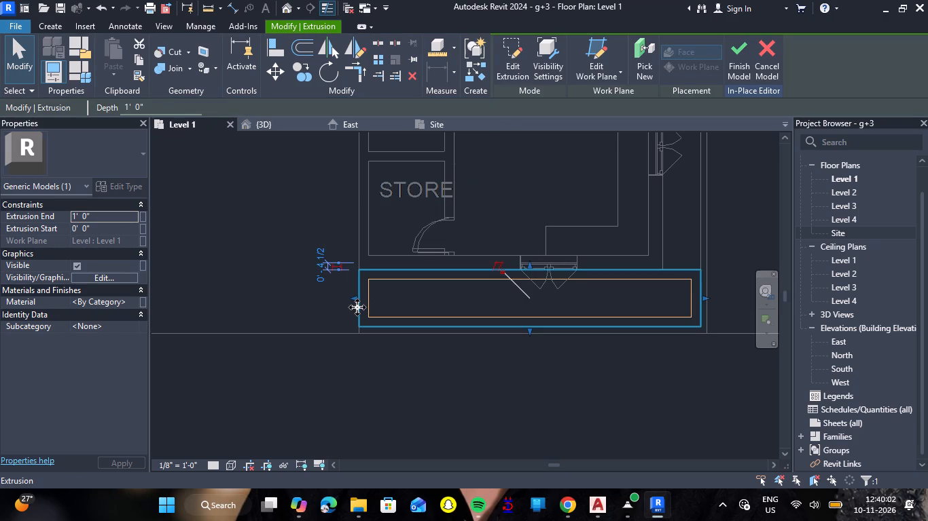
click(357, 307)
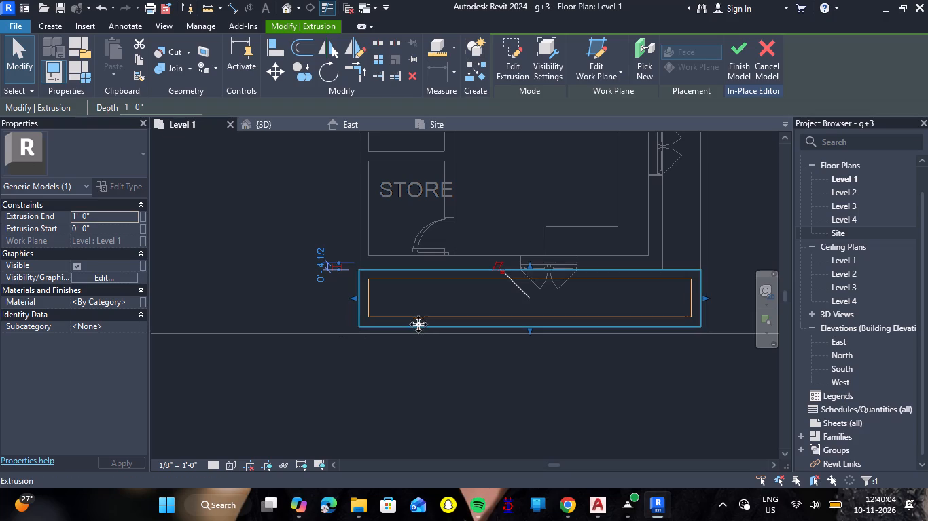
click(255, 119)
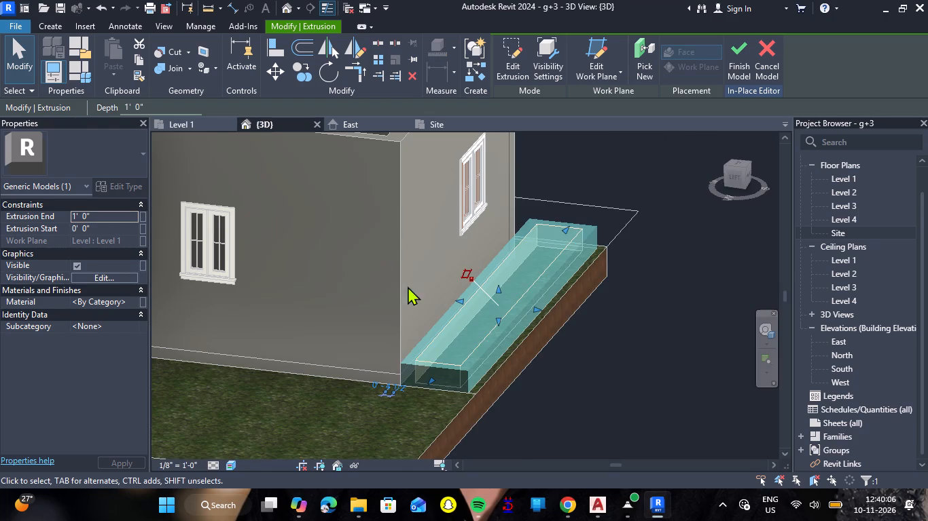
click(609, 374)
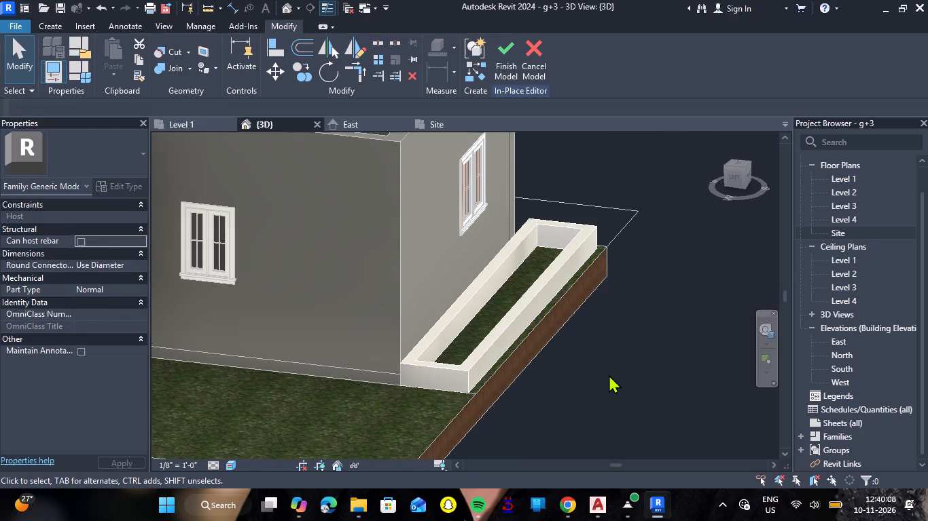
Stretch the top face of the solid garden bed extrusion upward to a depth of about 2'-6".
click(465, 362)
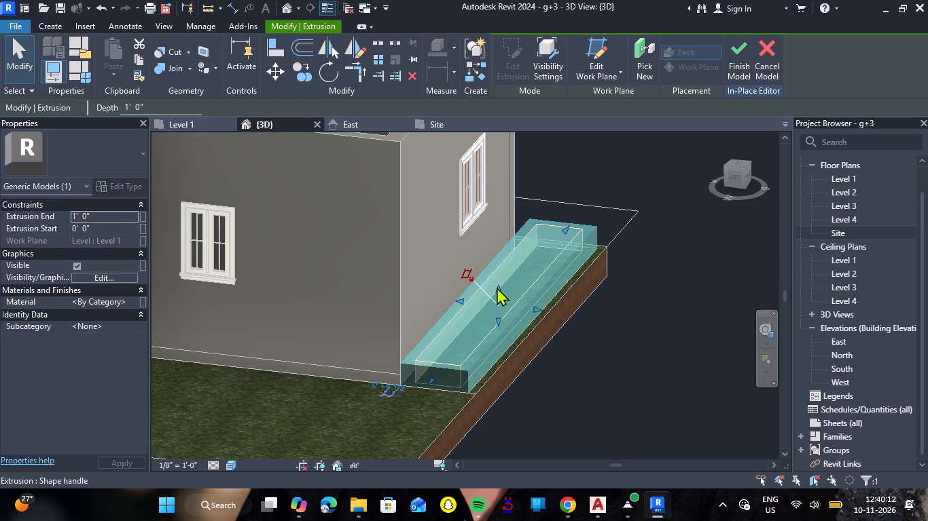
drag(495, 285, 496, 262)
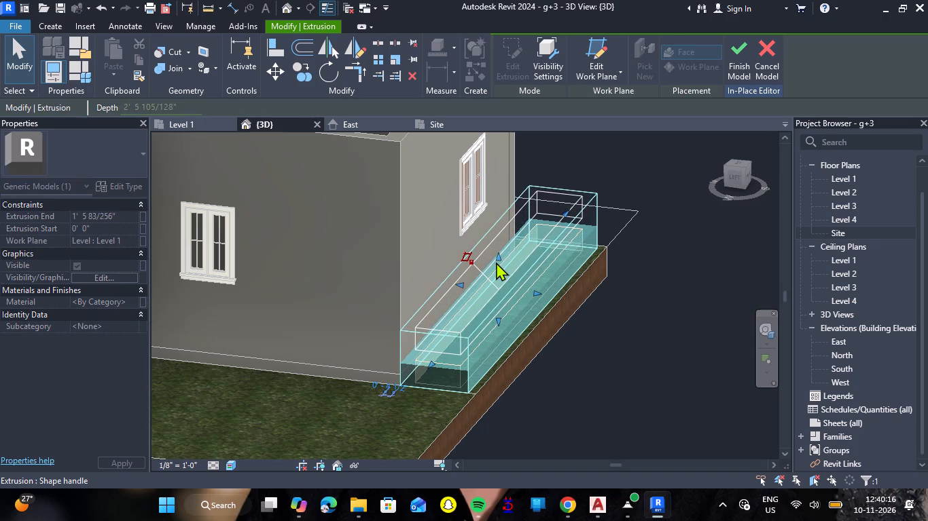
click(627, 368)
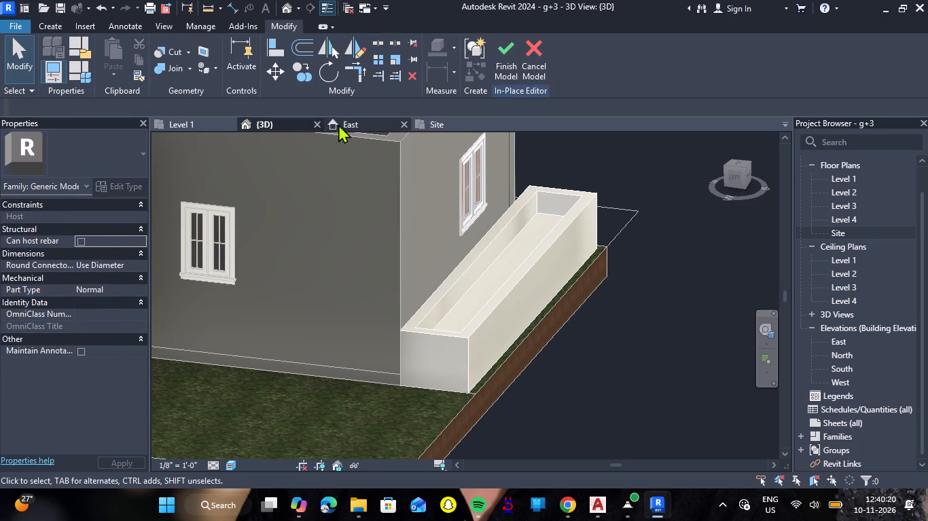
Set the depth of the void extrusion inside the garden bed to 2' in the Level 1 plan.
click(185, 123)
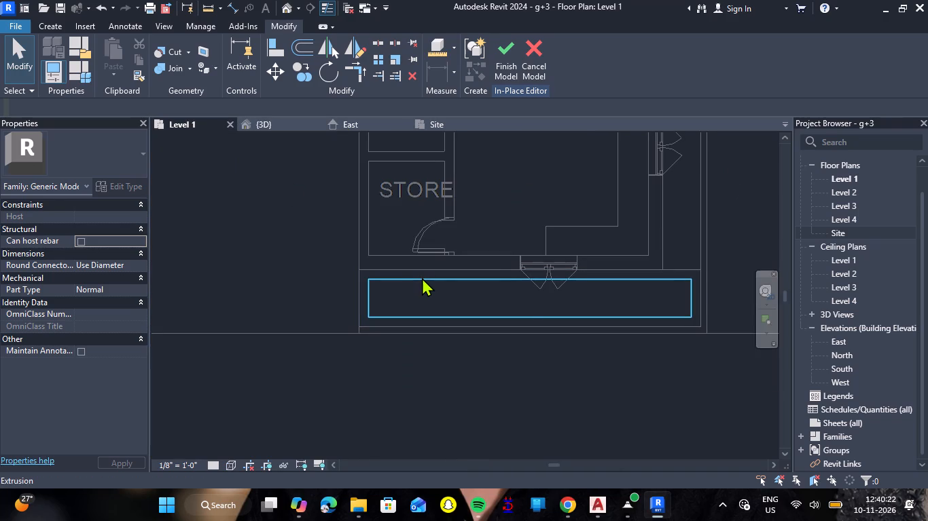
click(422, 277)
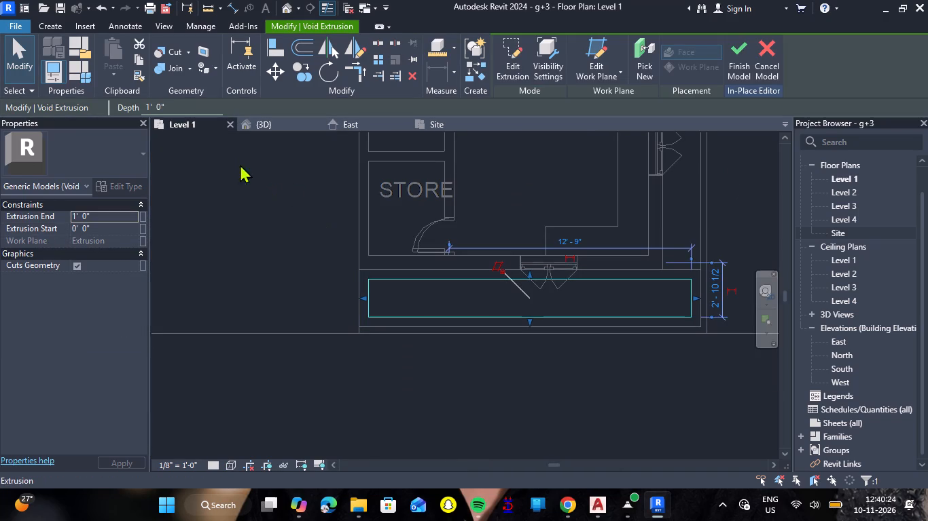
click(176, 104)
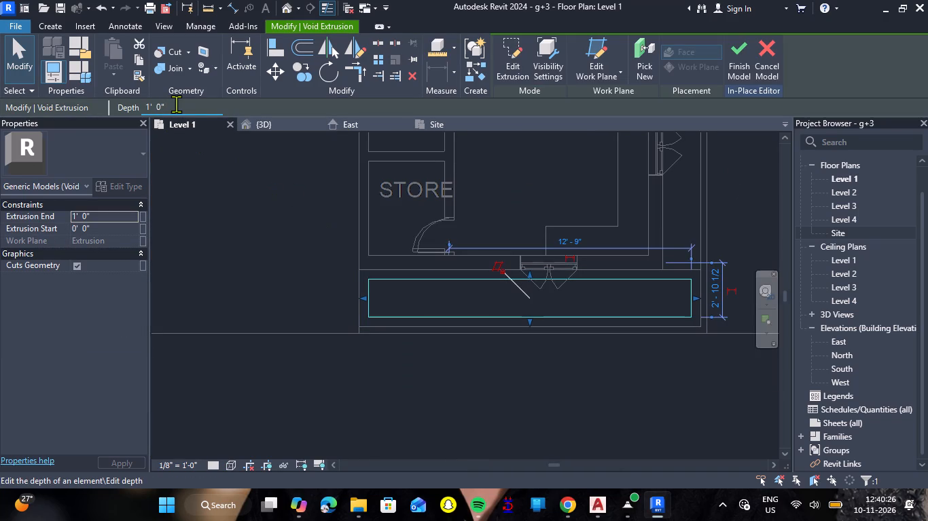
key(BackSpace)
key(BackSpace)
key(BackSpace)
key(BackSpace)
key(BackSpace)
key(BackSpace)
key(BackSpace)
key(BackSpace)
key(BackSpace)
key(BackSpace)
key(BackSpace)
key(BackSpace)
key(BackSpace)
text(2')
key(Return)
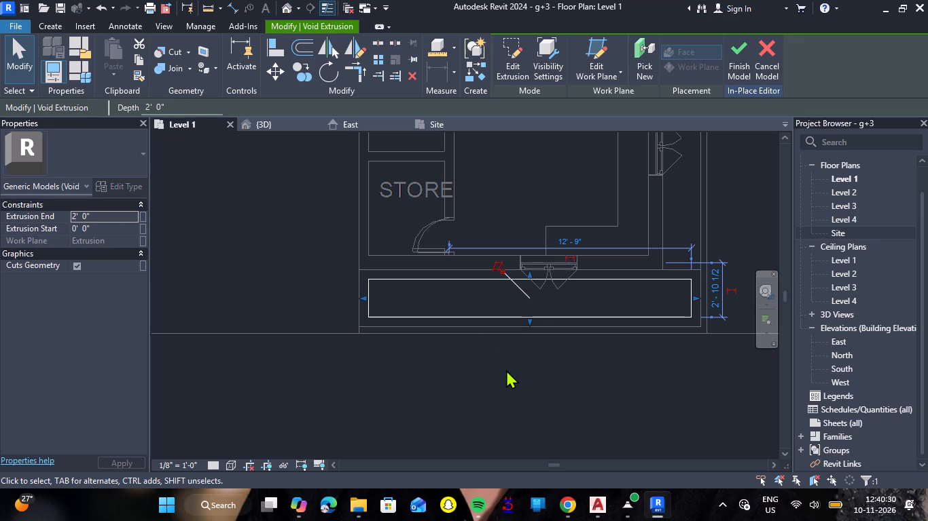
Set the depth of the void extrusion inside the garden bed to 3' in the Level 1 plan and finish the in-place model.
click(506, 374)
click(258, 125)
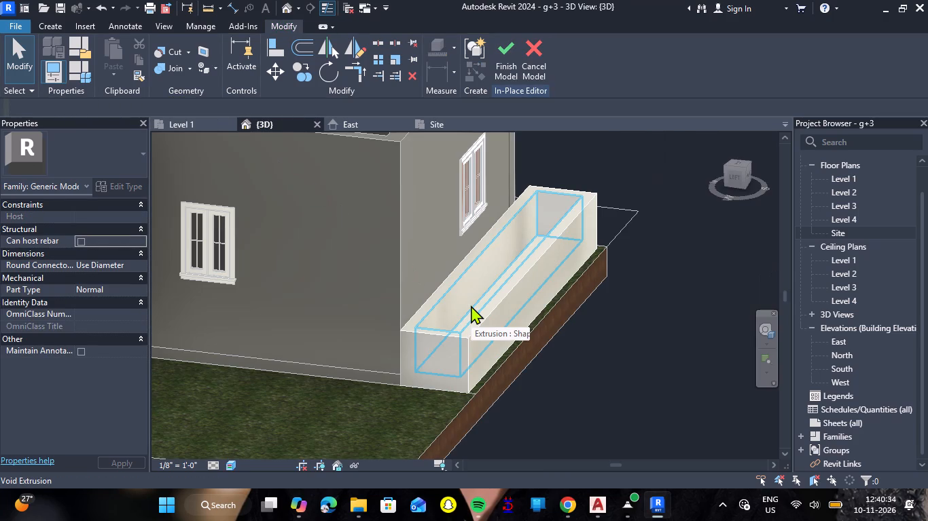
click(192, 123)
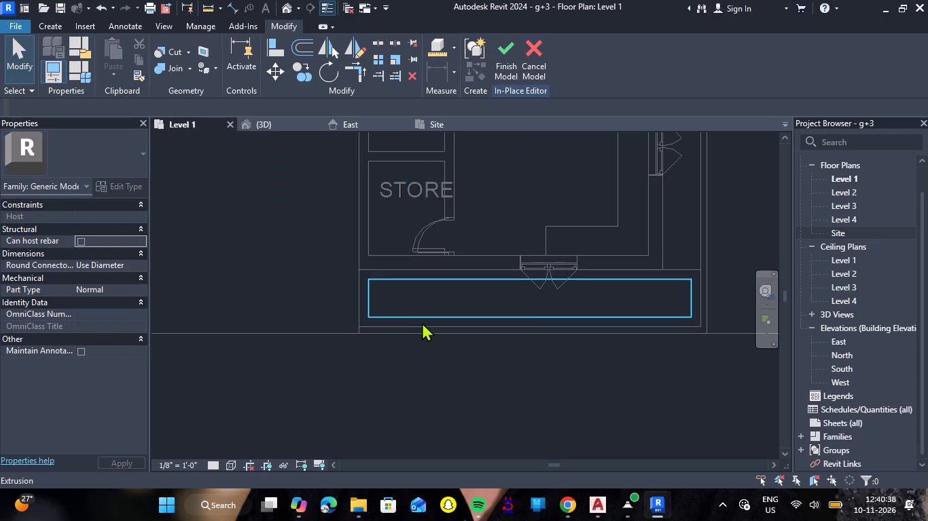
click(422, 320)
drag(171, 107, 86, 126)
key(BackSpace)
text(3')
key(Return)
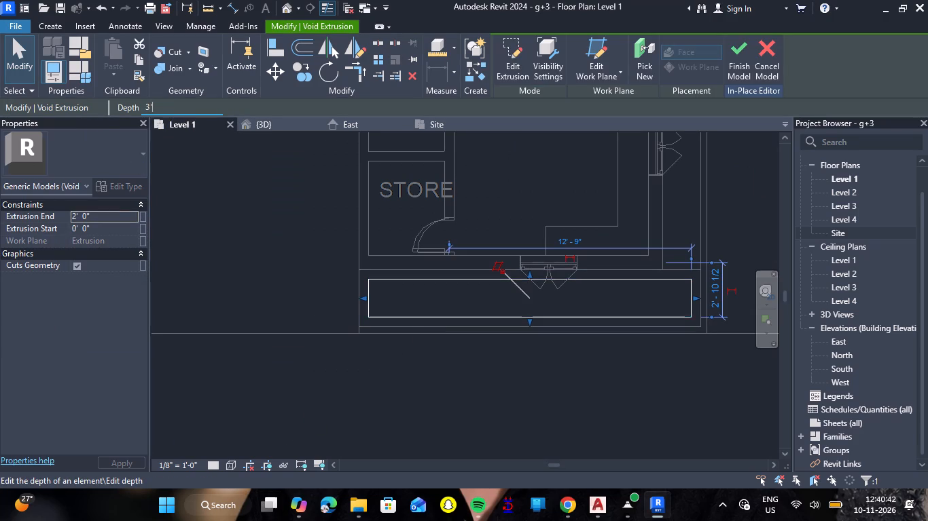
click(490, 394)
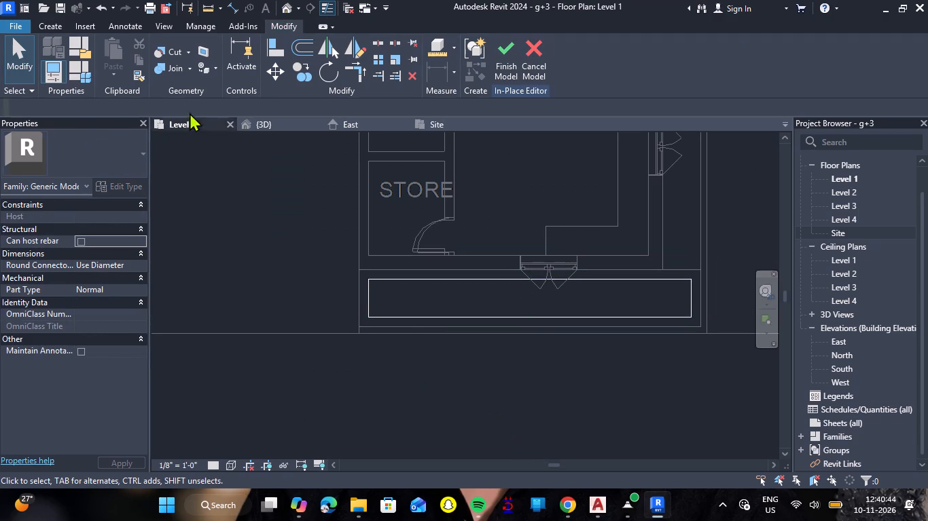
click(277, 121)
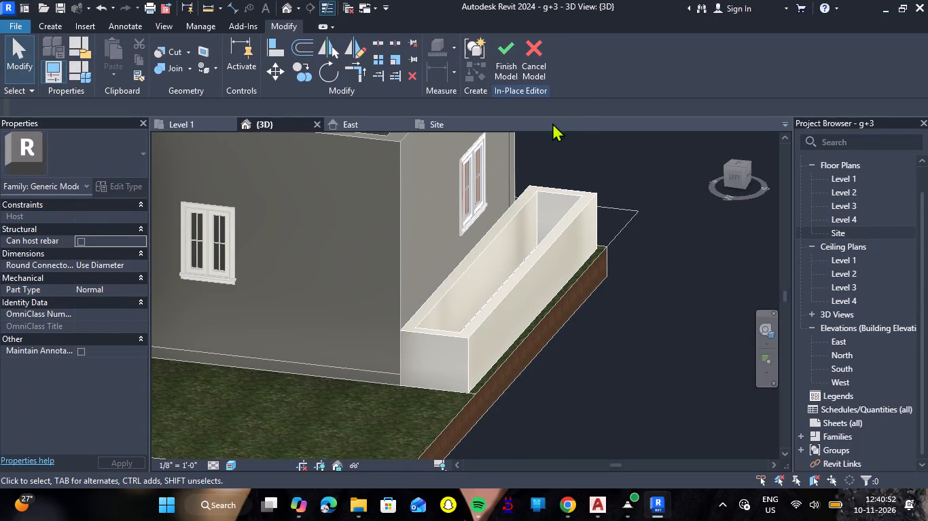
click(513, 61)
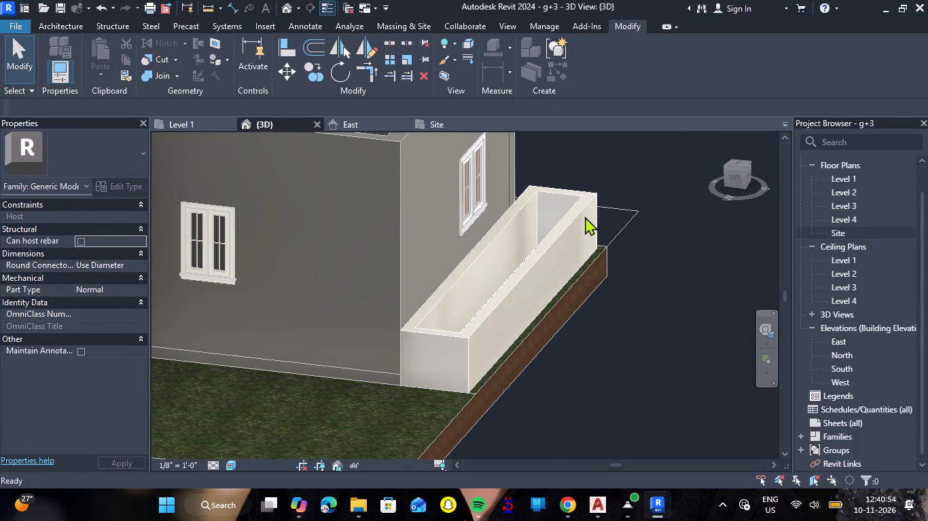
Create a Generic - 20' toposolid on Level 1 with a 17'-0" by 2'-0" rectangular boundary tracing the garden bed's inner outline.
click(399, 23)
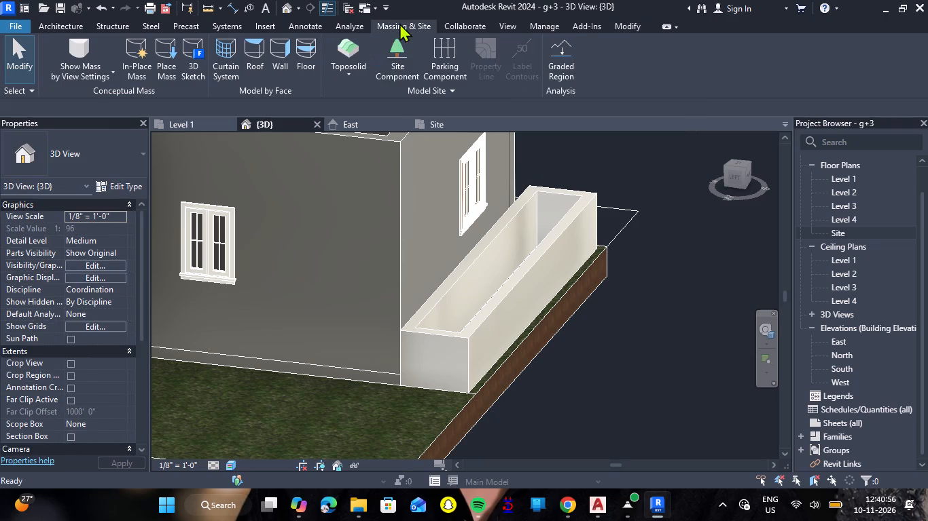
click(349, 41)
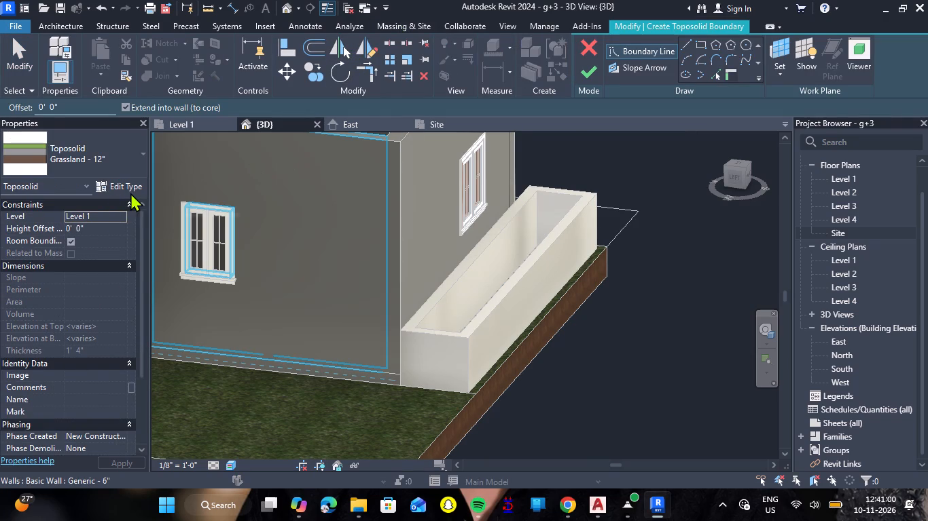
click(139, 150)
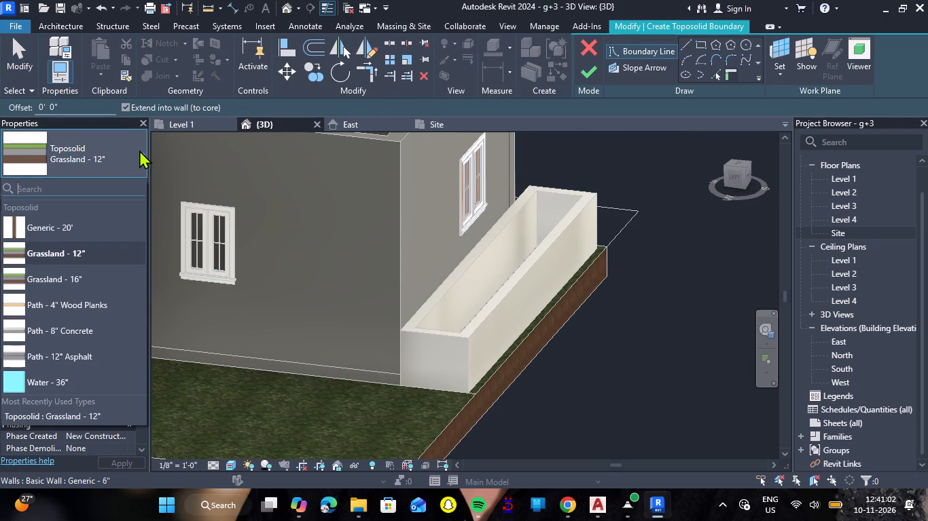
click(94, 226)
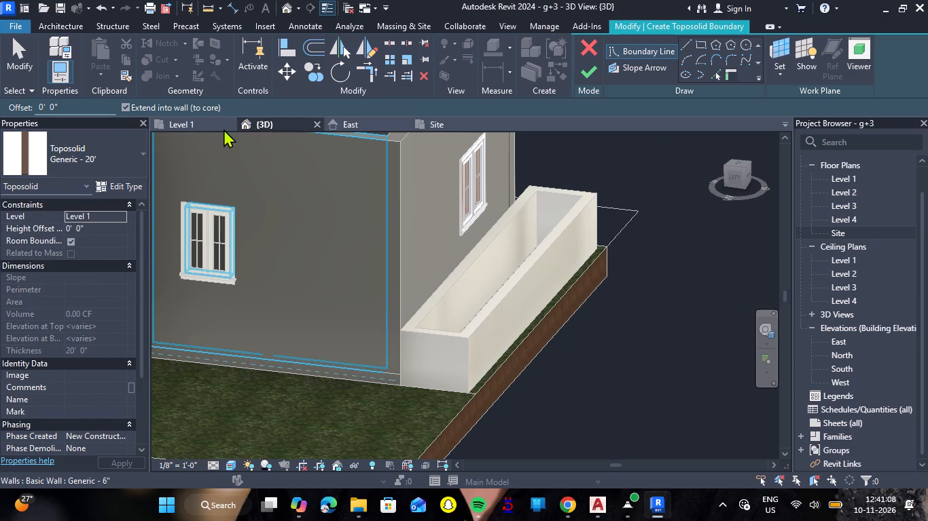
click(196, 129)
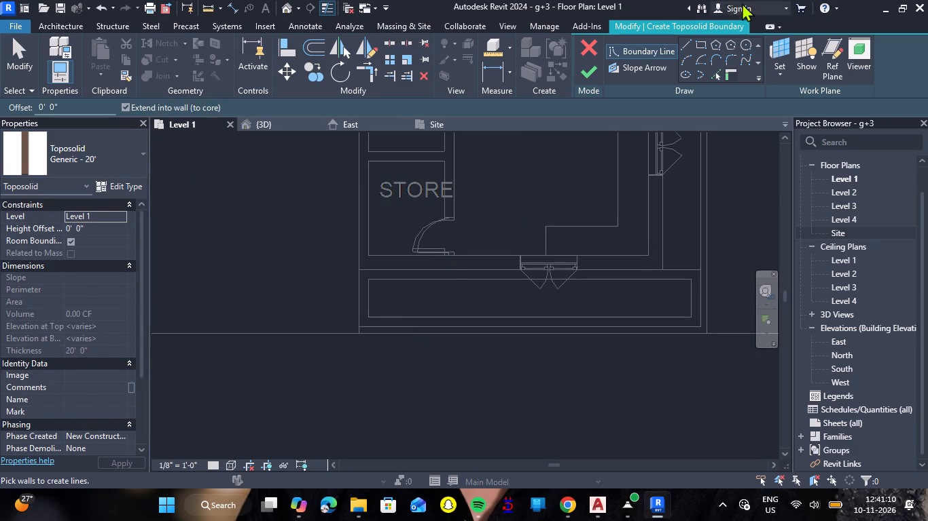
click(787, 73)
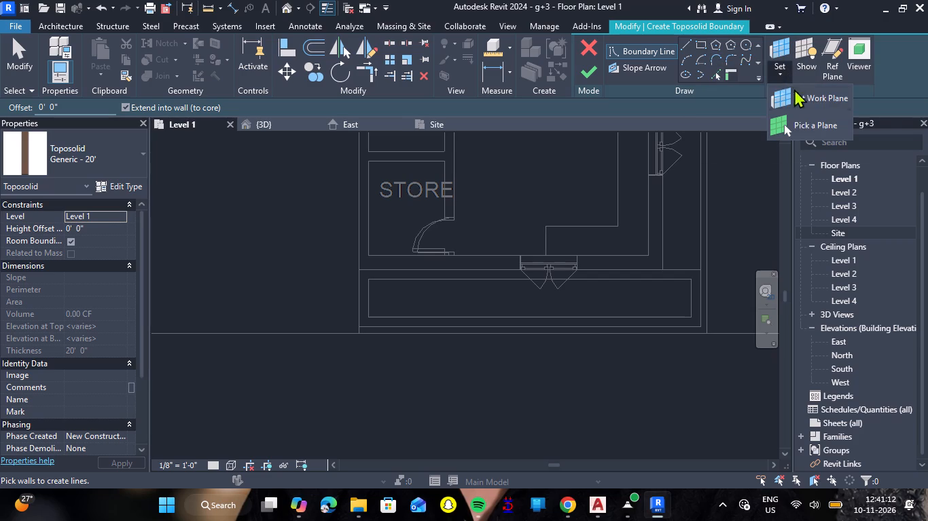
click(799, 121)
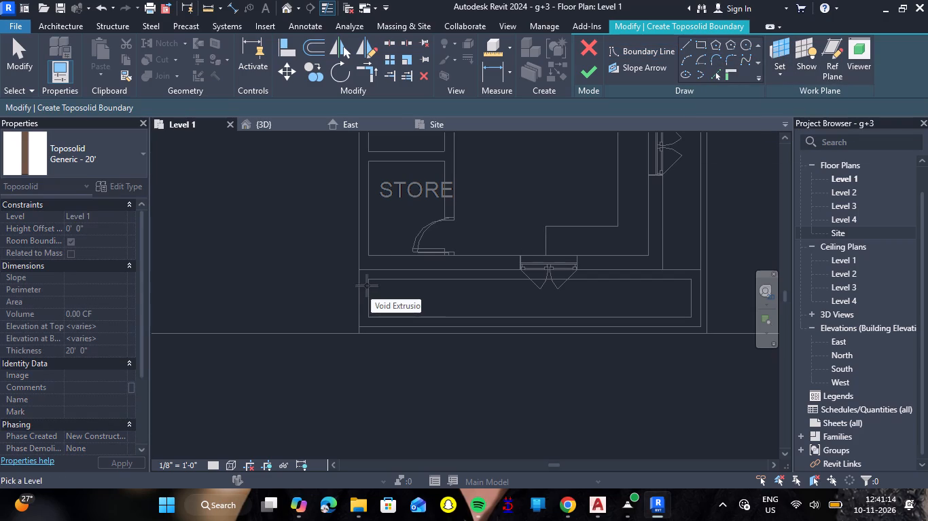
click(704, 43)
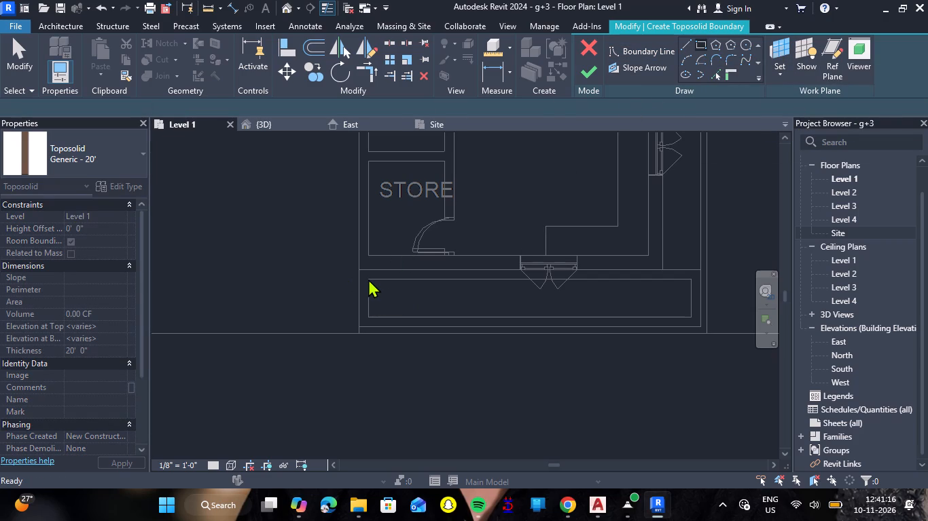
click(369, 279)
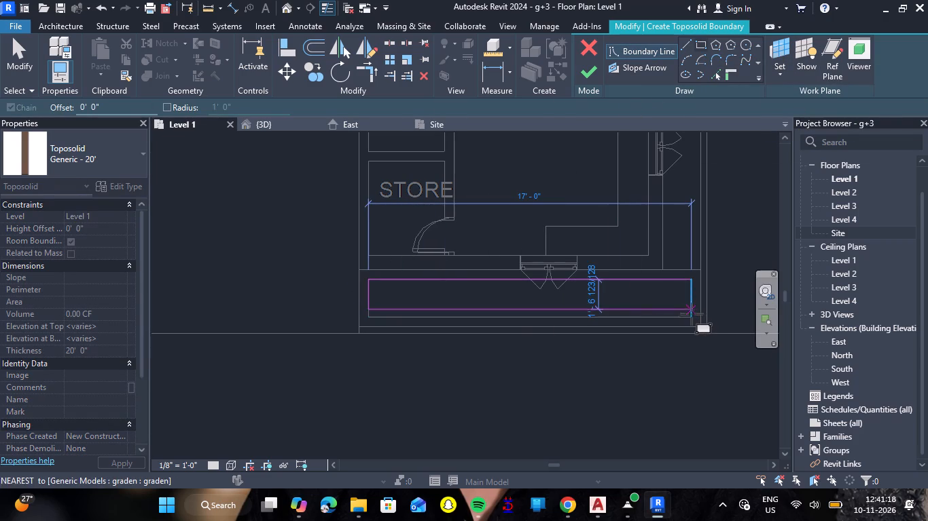
click(692, 317)
click(594, 76)
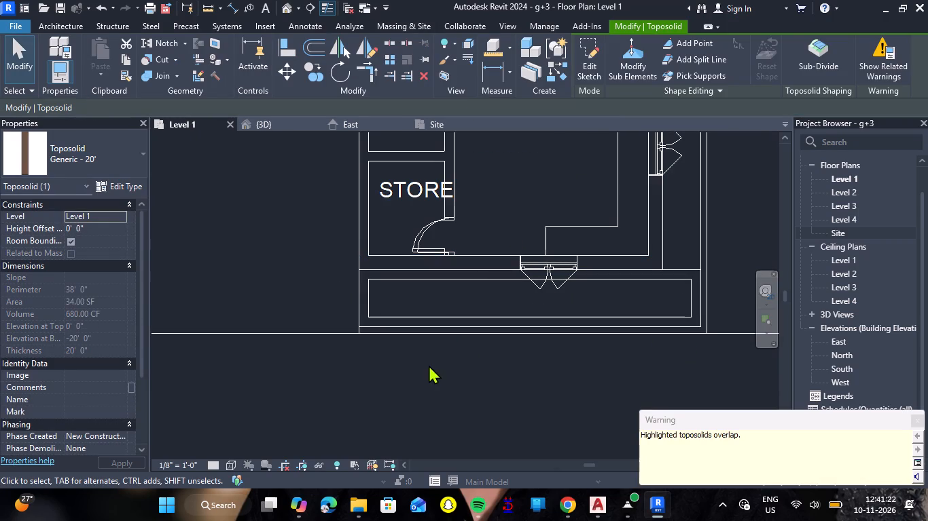
Duplicate the new garden bed toposolid's type under the name "Generic - 3'".
click(255, 119)
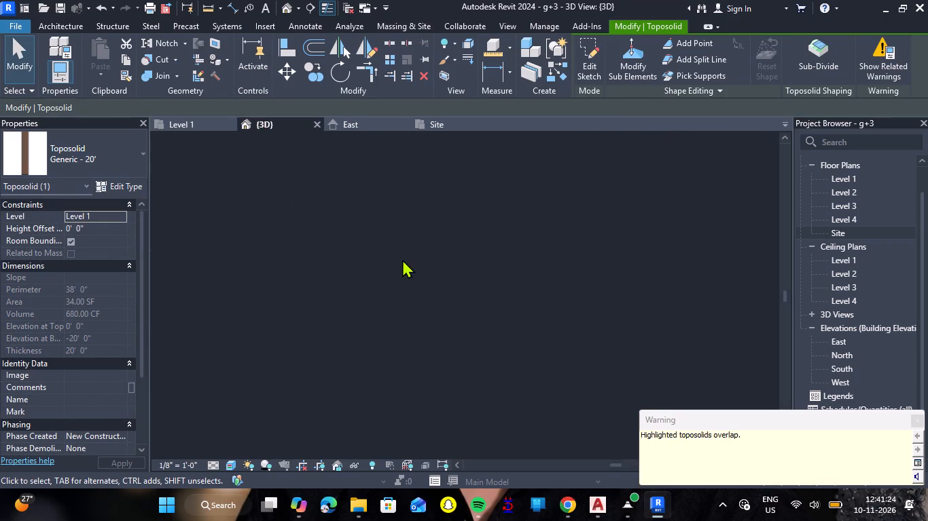
scroll(488, 267, down, 7)
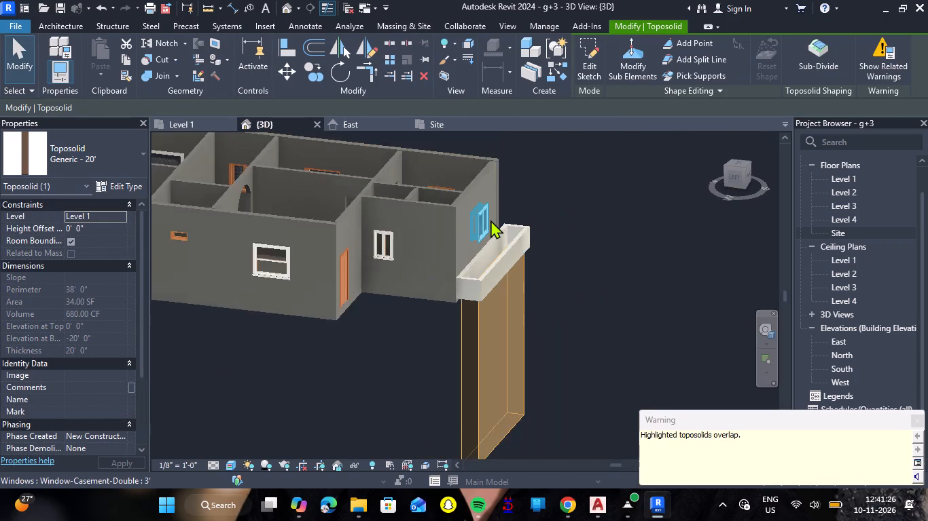
scroll(490, 220, down, 5)
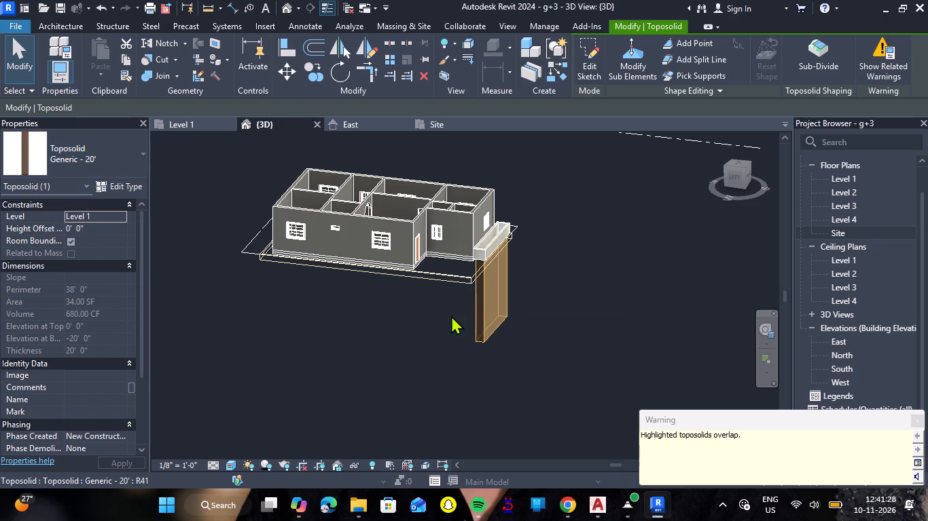
click(128, 189)
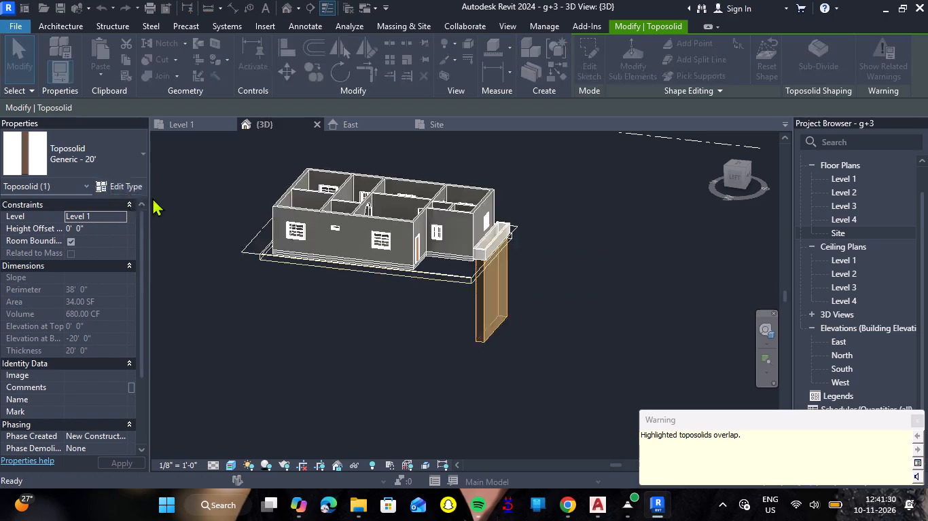
click(822, 96)
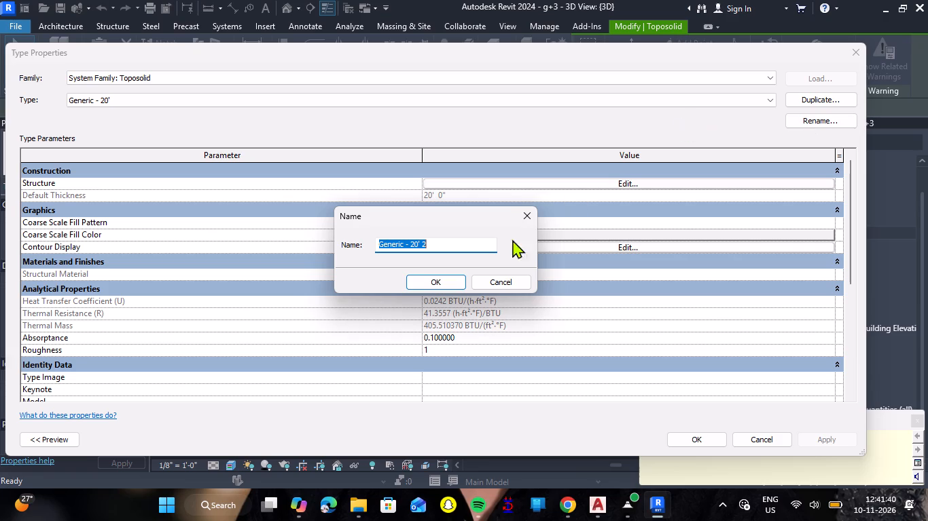
click(468, 244)
key(BackSpace)
key(BackSpace)
key(BackSpace)
key(BackSpace)
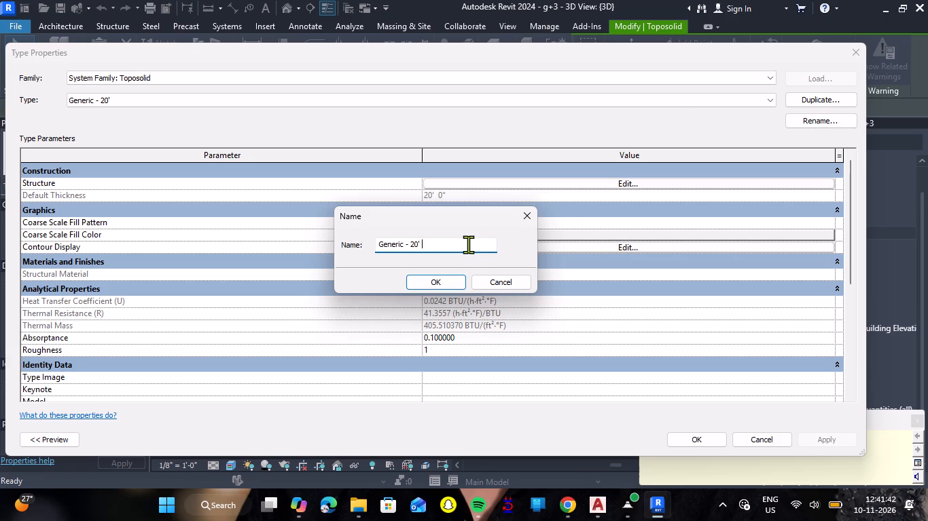
key(BackSpace)
key(BackSpace)
key(space)
text(3')
key(Return)
Set the thickness of the Earth structure layer in the Generic - 3' type to 3' and apply the type changes.
click(655, 182)
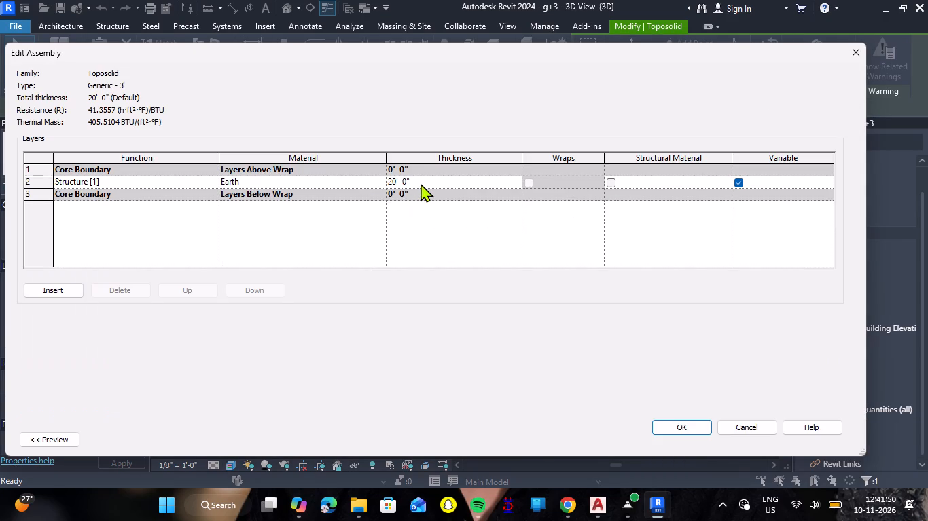
click(421, 183)
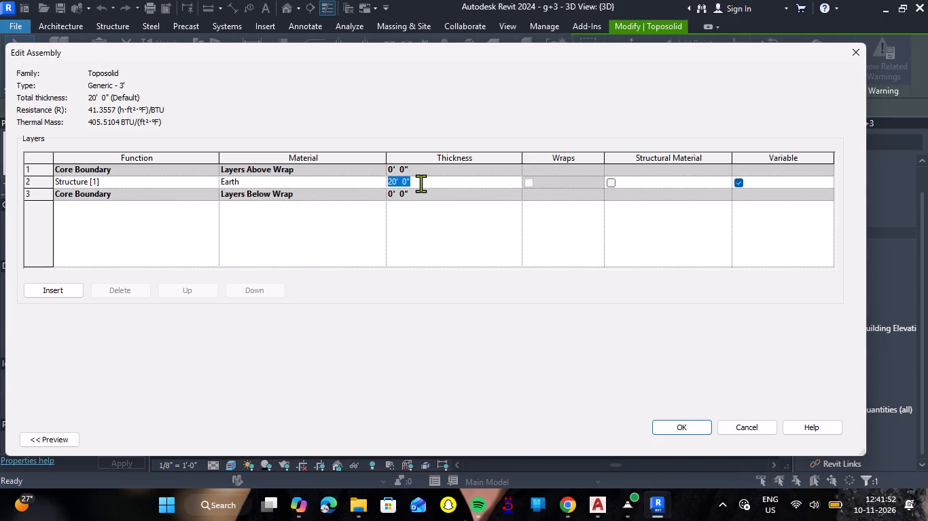
text(3')
key(Return)
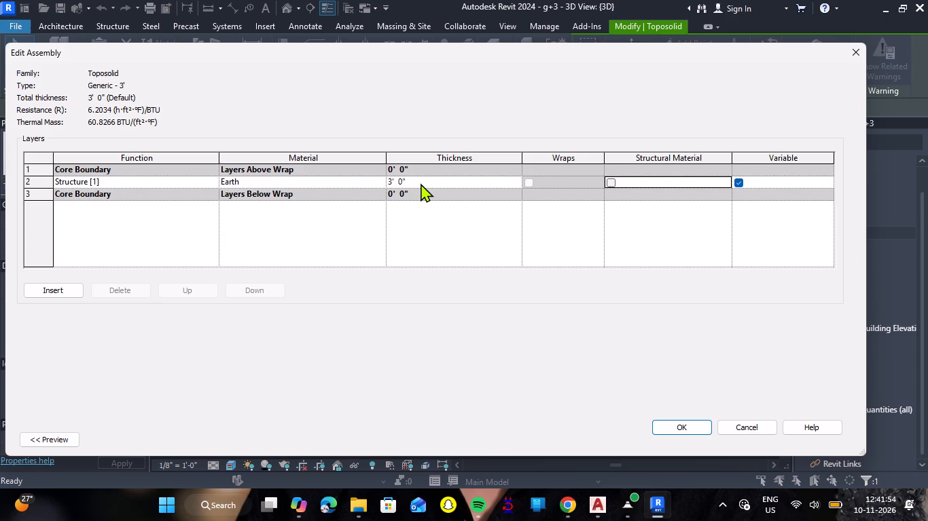
click(675, 426)
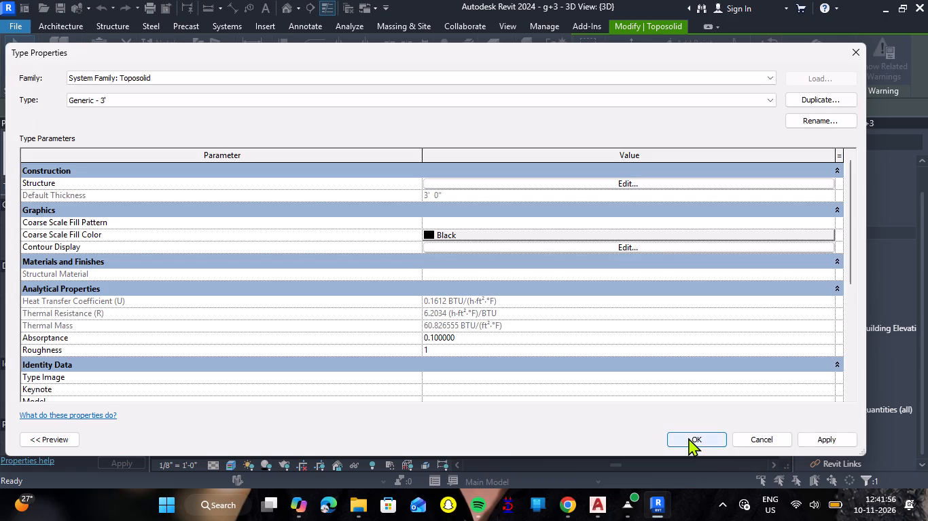
click(688, 438)
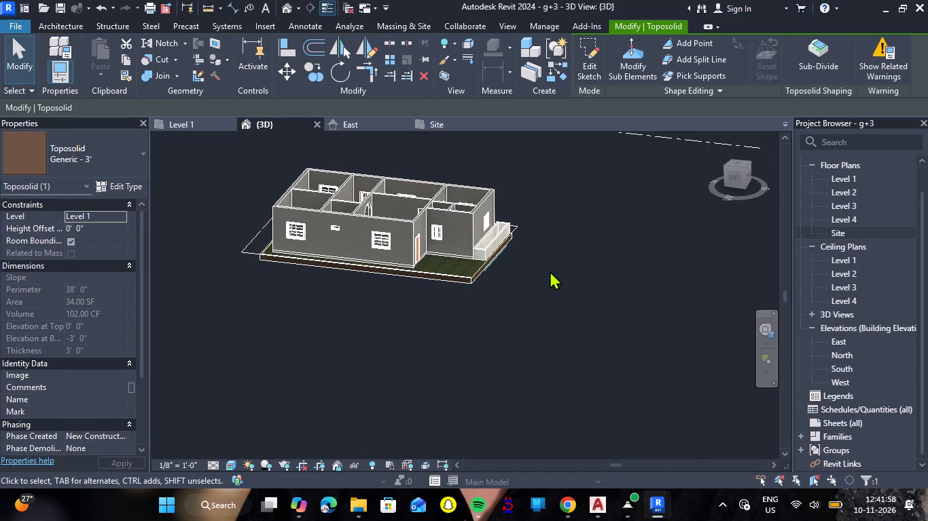
Set the garden bed toposolid's height offset from Level 1 to 3'.
scroll(504, 231, up, 5)
shift+middle_drag(543, 314, 407, 302)
shift+right_drag(543, 314, 407, 302)
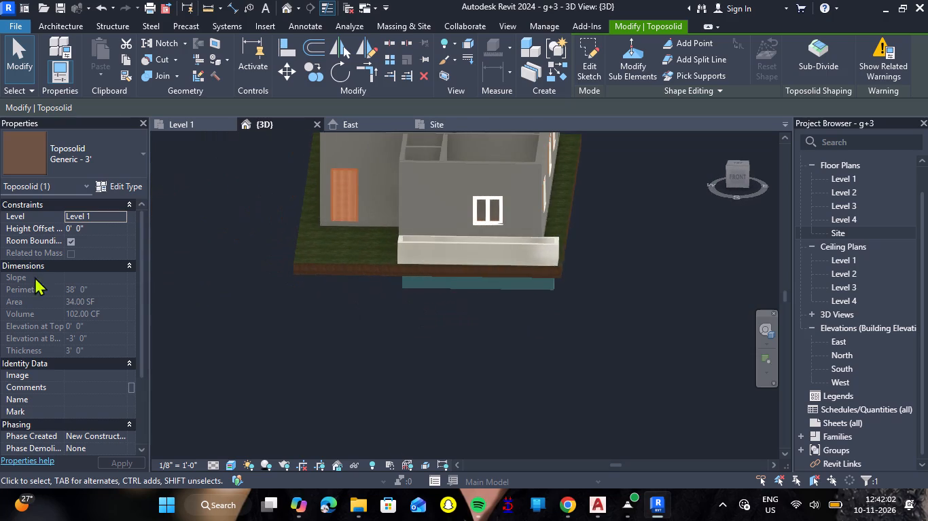
click(107, 229)
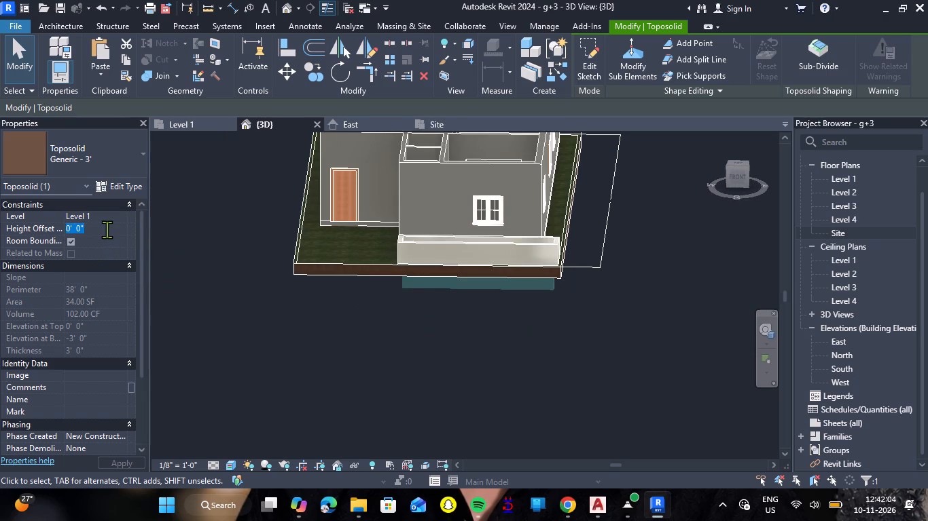
text(3')
key(Return)
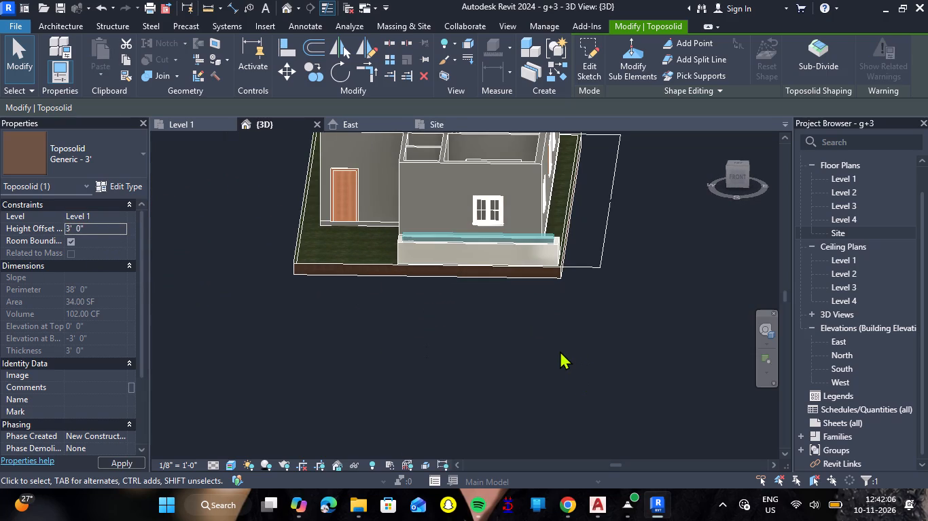
click(560, 351)
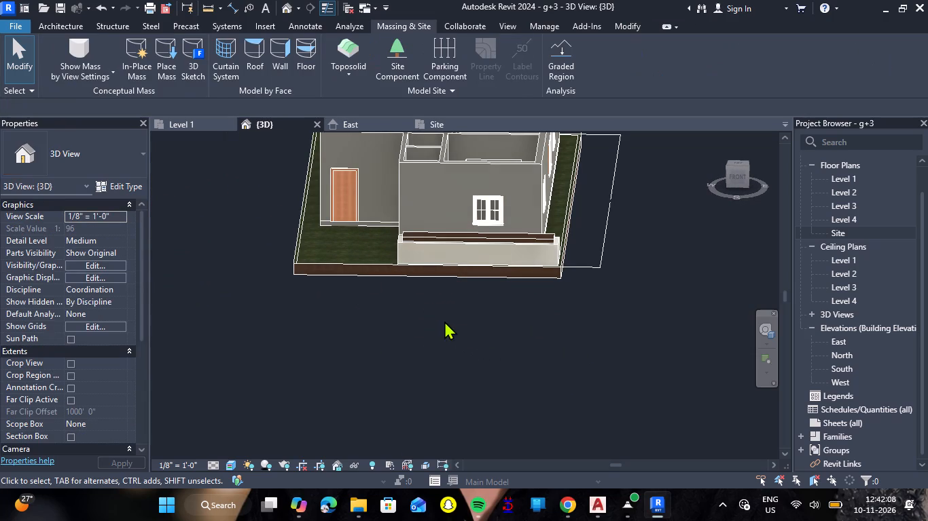
Duplicate the garden bed toposolid's Generic - 3' type under the name "Generic - 2'5"".
shift+middle_drag(444, 321, 599, 364)
shift+right_drag(444, 321, 599, 364)
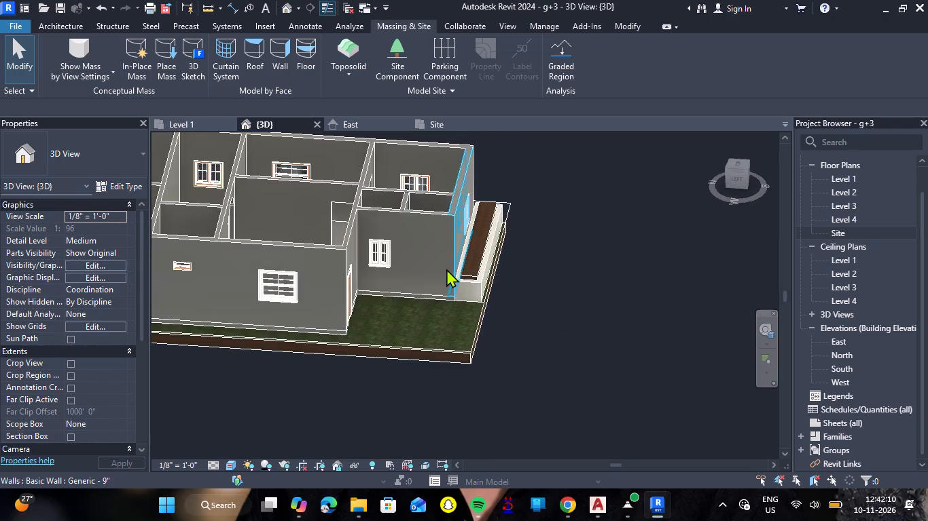
scroll(446, 268, up, 7)
click(516, 290)
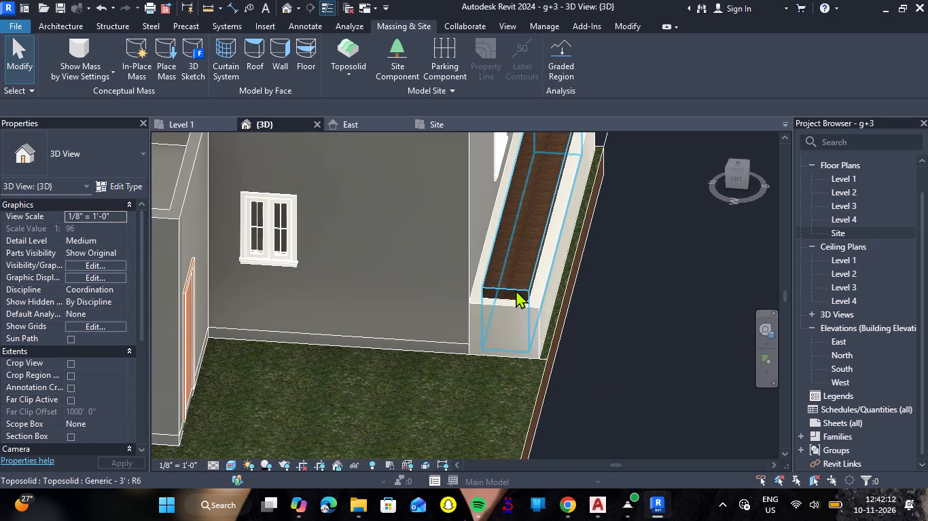
click(125, 181)
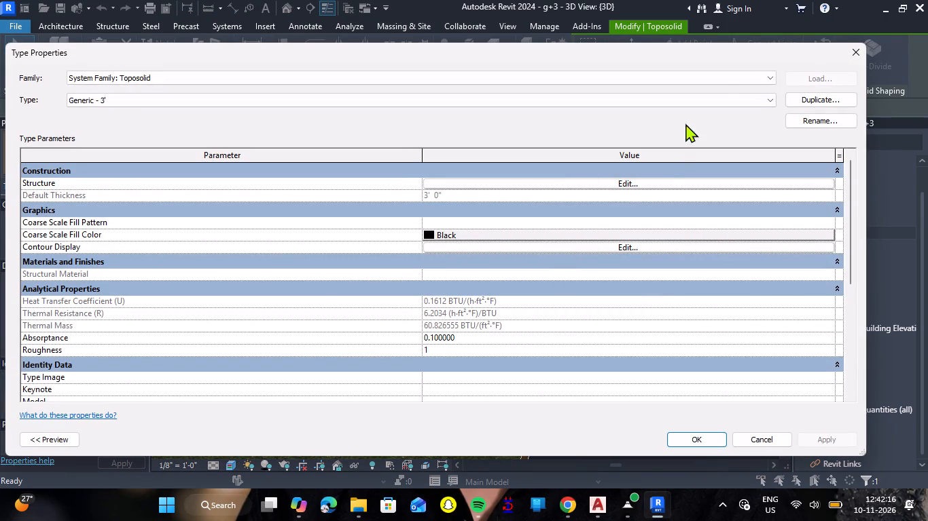
click(705, 104)
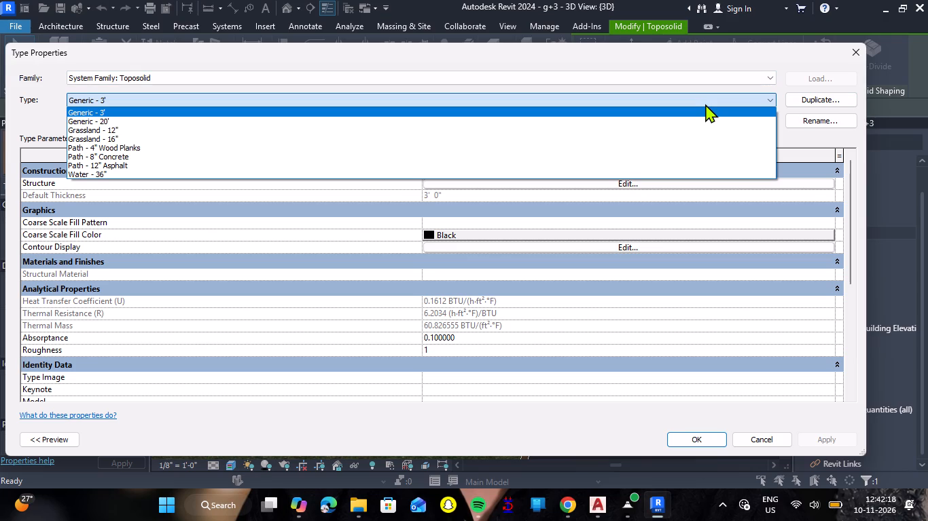
click(705, 104)
click(835, 100)
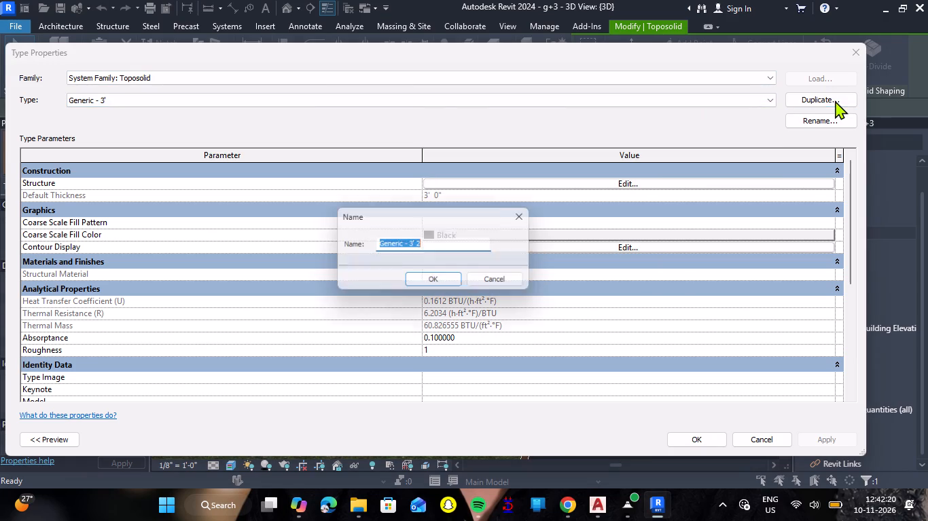
click(430, 242)
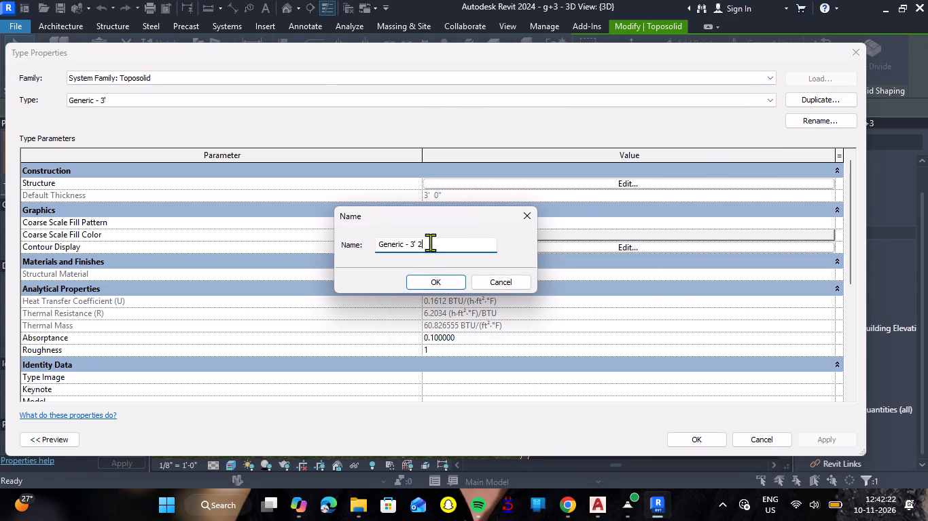
key(BackSpace)
key(BackSpace)
key(BackSpace)
key(BackSpace)
text(2'5")
key(Return)
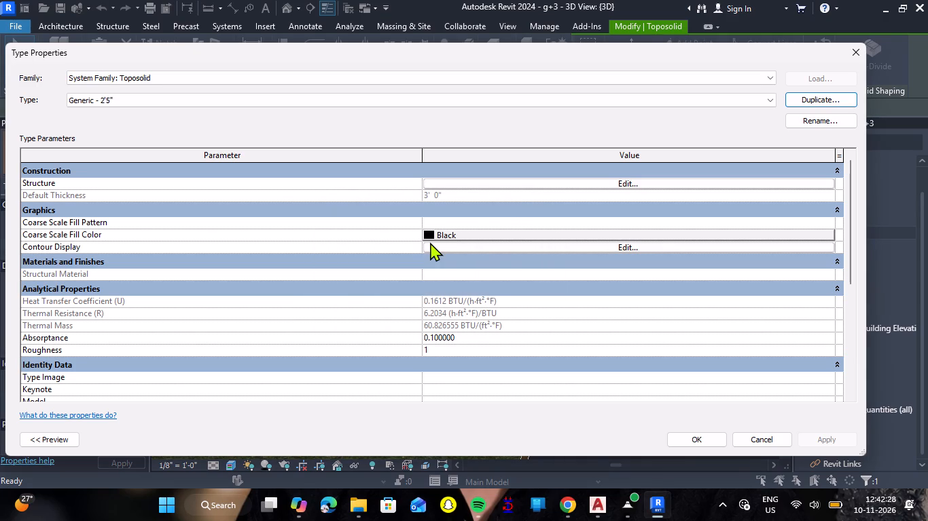
Set the thickness of the Earth structure layer in the Generic - 2'5" type to 2'5" and apply the type changes.
click(580, 181)
click(431, 185)
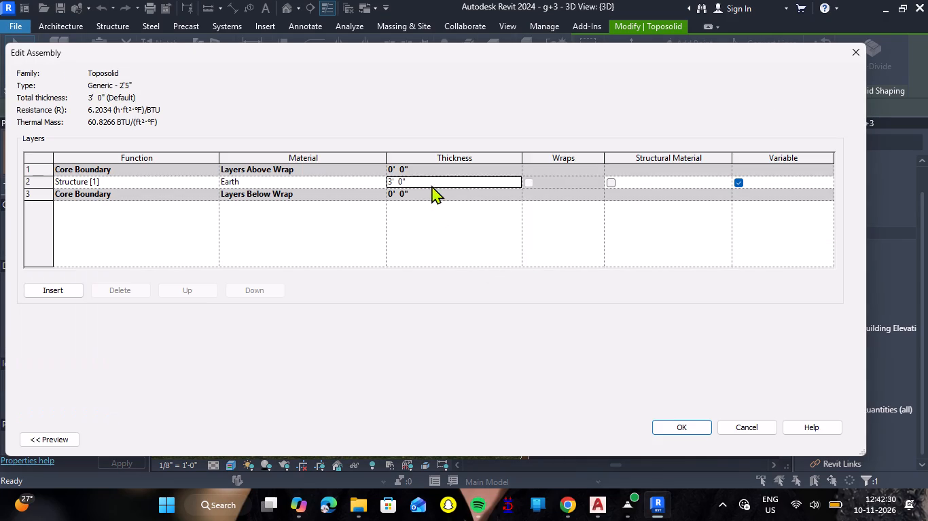
key(BackSpace)
text(2'5")
key(Return)
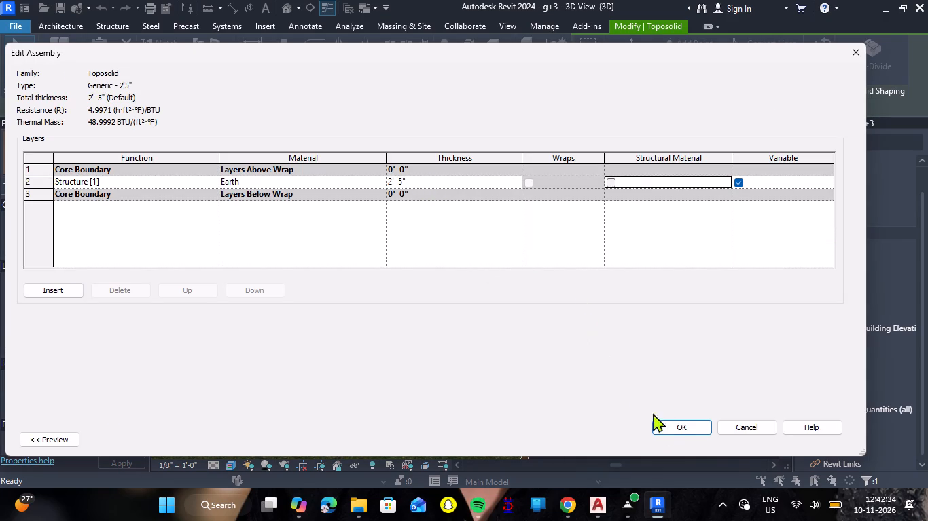
click(673, 427)
click(686, 448)
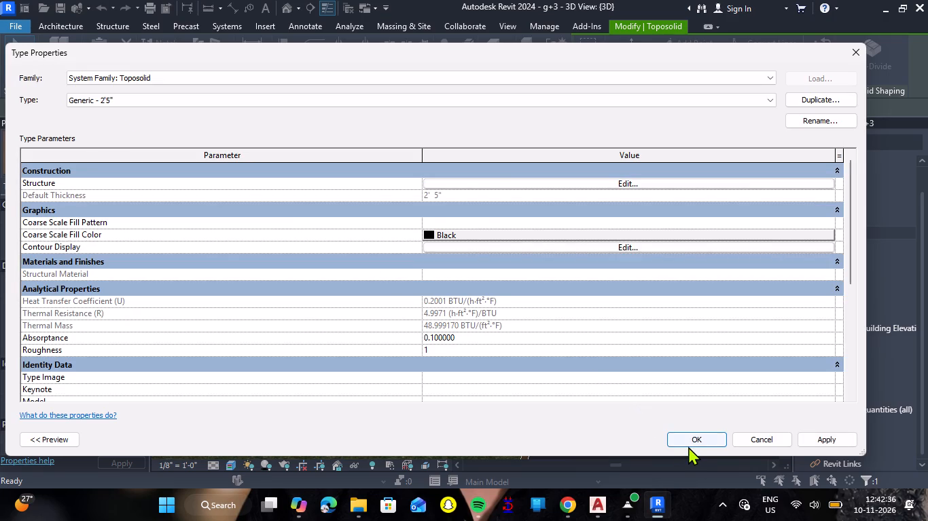
click(688, 446)
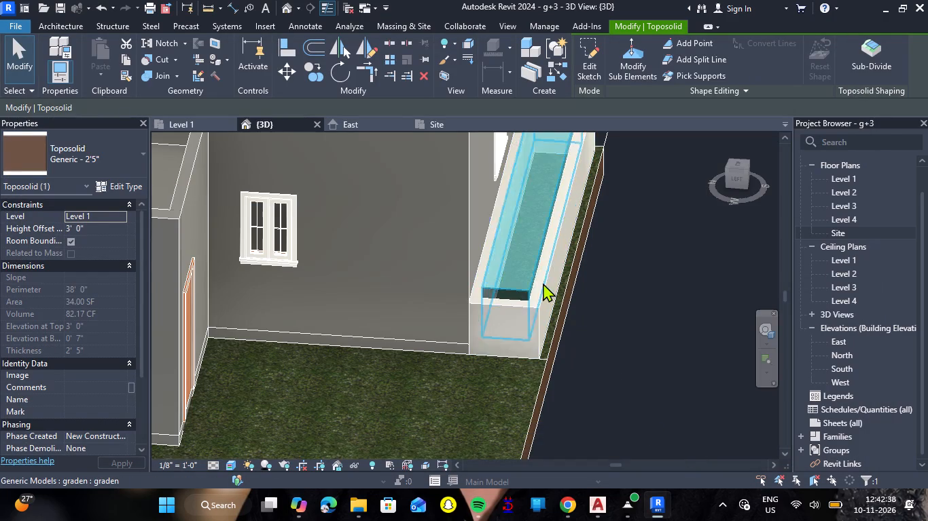
Set the garden bed toposolid's height offset from Level 1 to 2'5".
click(97, 227)
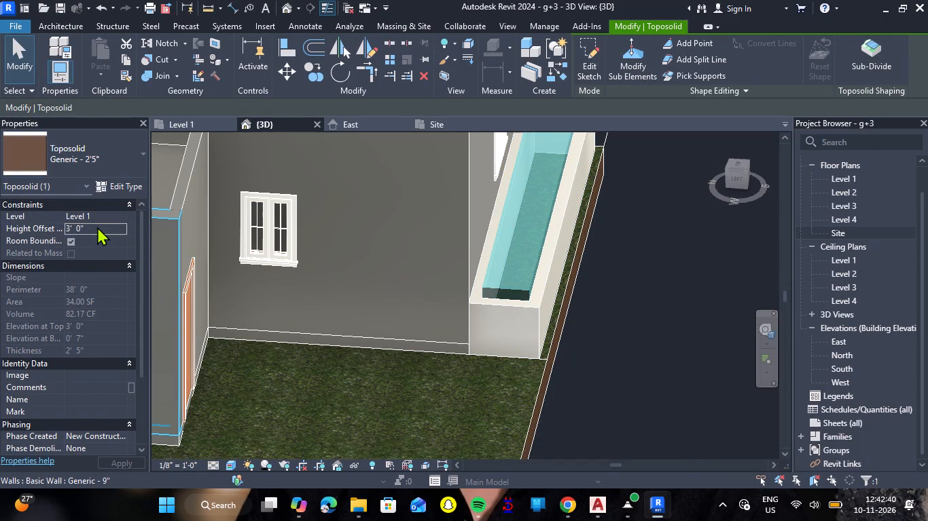
text(2'5")
key(Return)
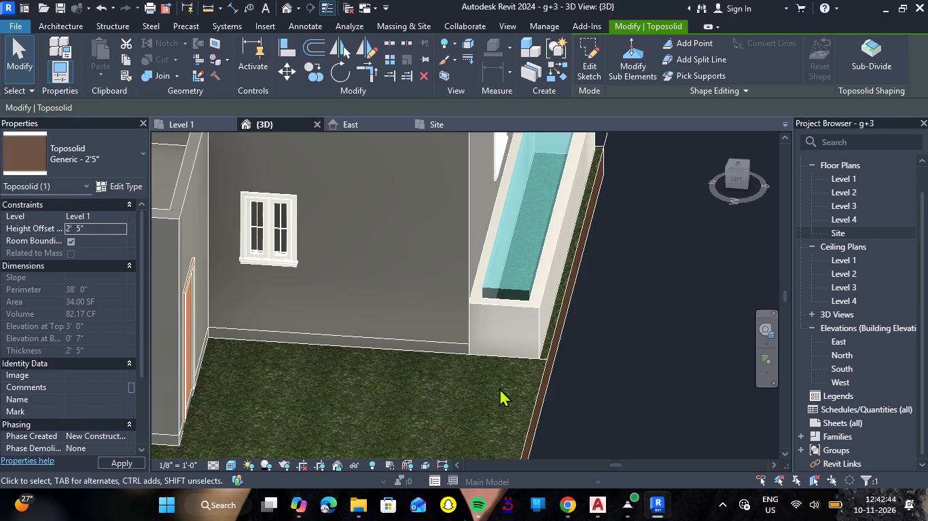
click(623, 379)
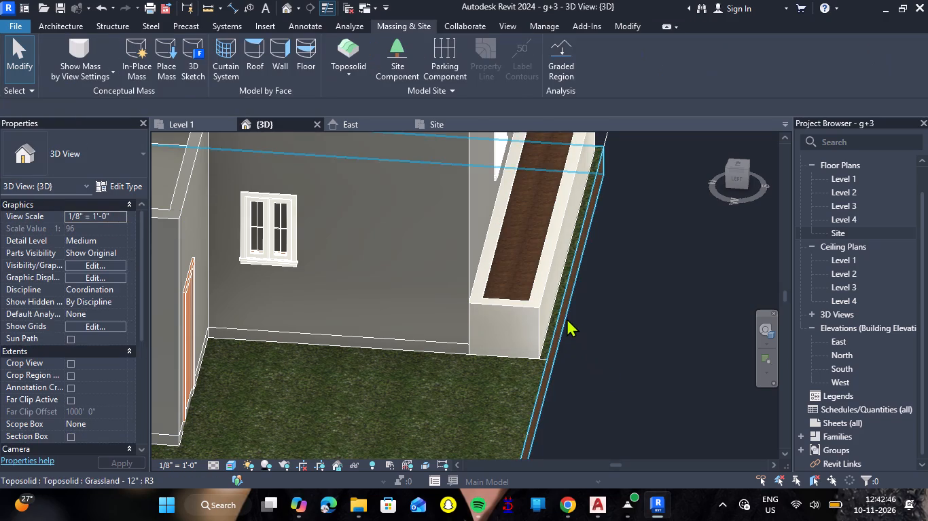
Examine the garden bed and its earth fill from several sides in the 3D view.
shift+right_drag(613, 315, 434, 336)
shift+middle_drag(613, 314, 434, 336)
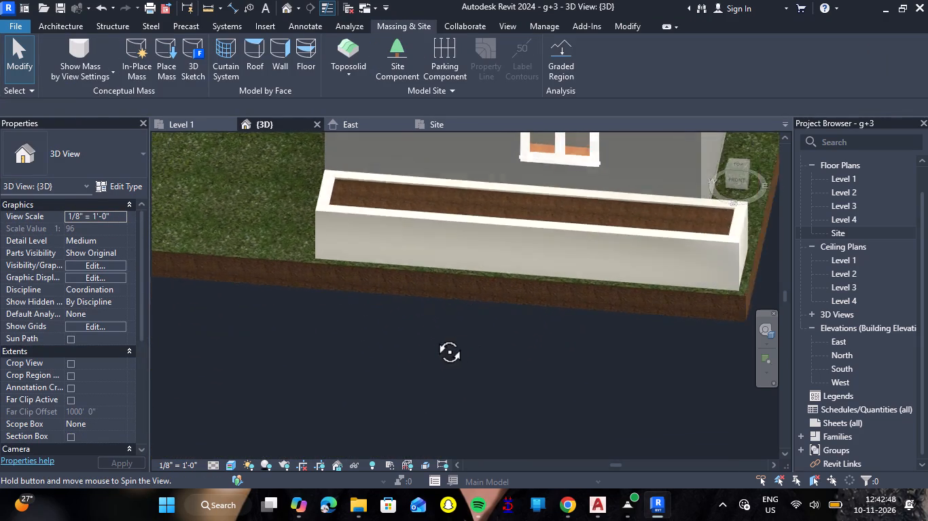
shift+right_drag(434, 336, 252, 295)
shift+middle_drag(434, 336, 252, 295)
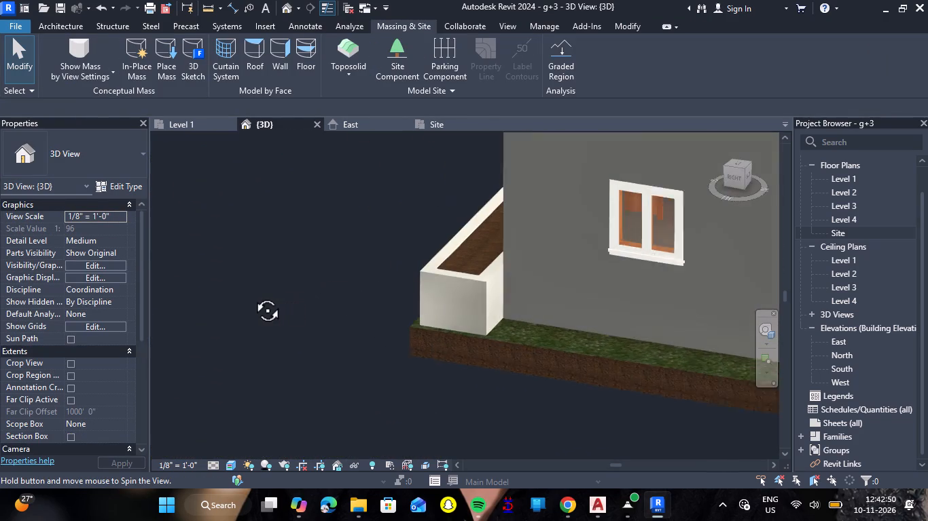
shift+right_drag(252, 295, 389, 332)
shift+middle_drag(252, 295, 389, 332)
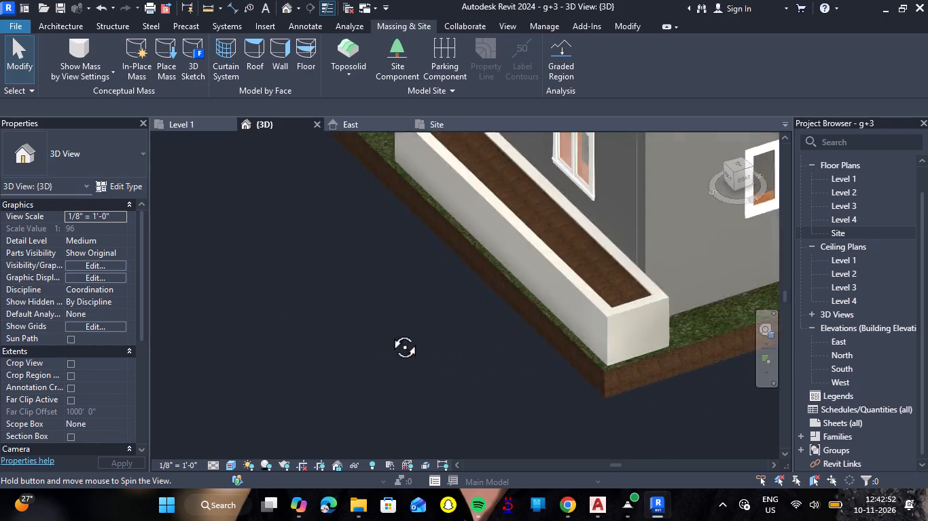
shift+middle_drag(389, 332, 489, 332)
shift+right_drag(389, 332, 489, 332)
scroll(489, 332, down, 5)
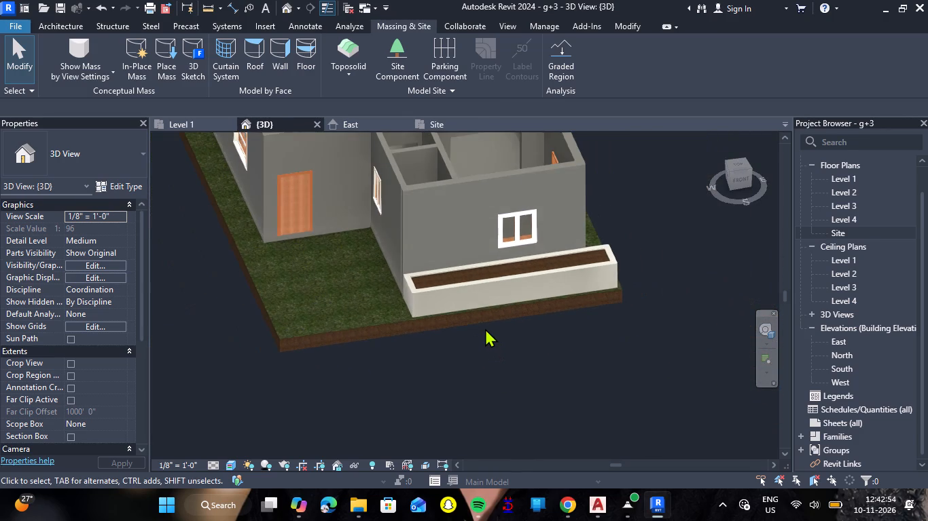
scroll(453, 322, down, 4)
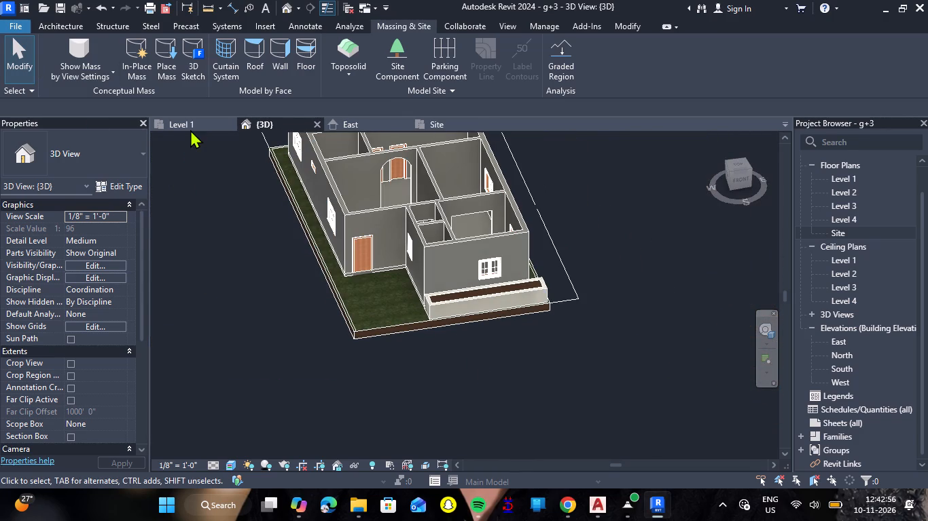
In the Level 1 plan, flip the living room's entrance door to swing into the room, hinged on the side near the outer corner.
click(189, 126)
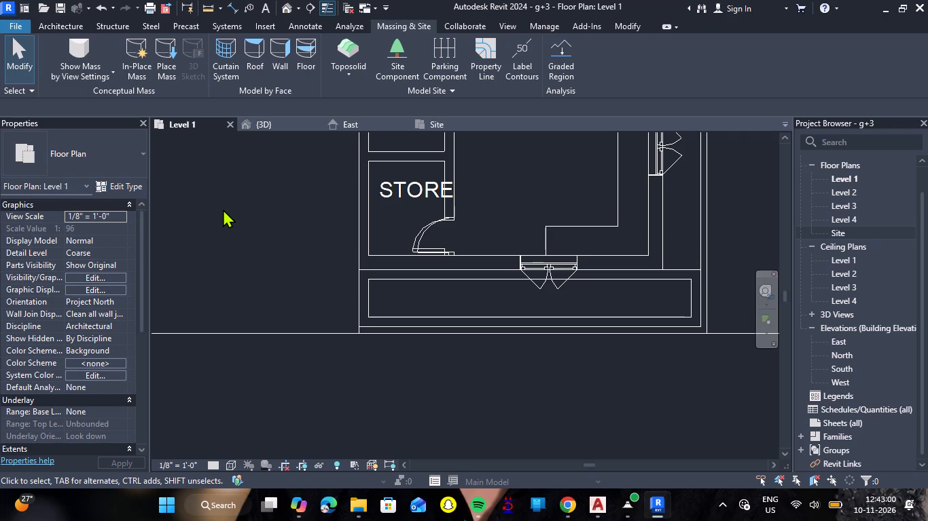
scroll(223, 209, down, 2)
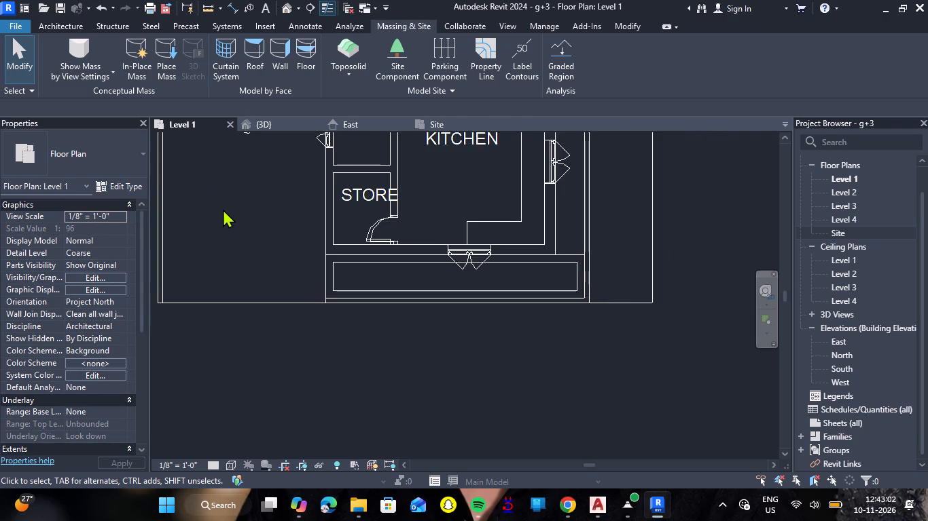
scroll(223, 209, down, 12)
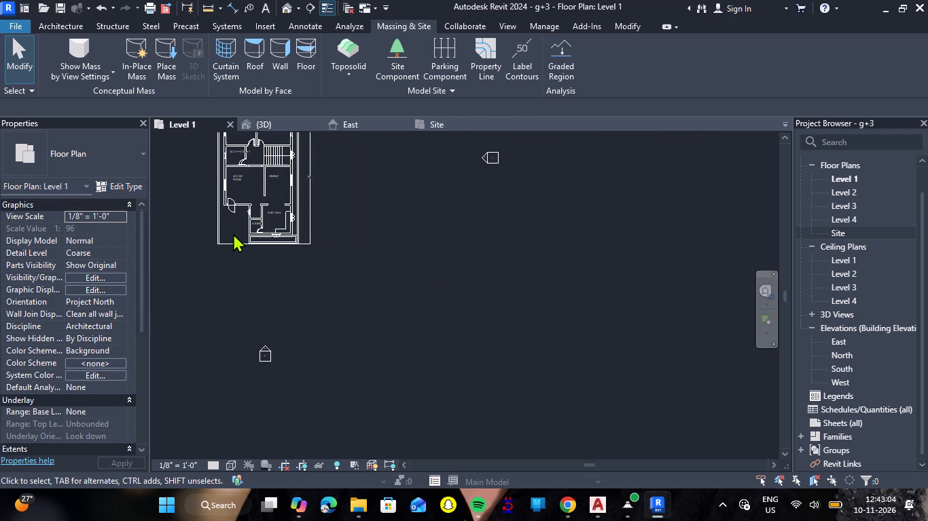
scroll(219, 176, up, 9)
scroll(239, 230, up, 6)
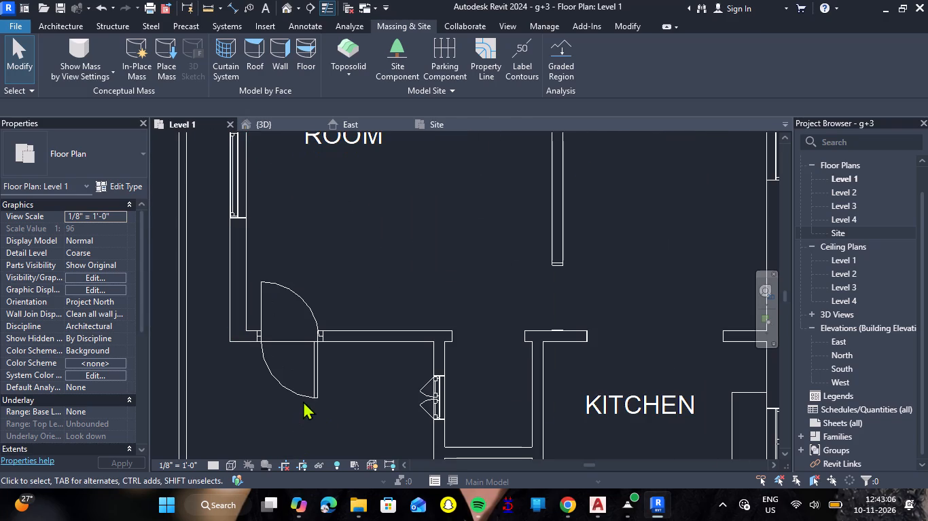
click(313, 386)
key(space)
key(space)
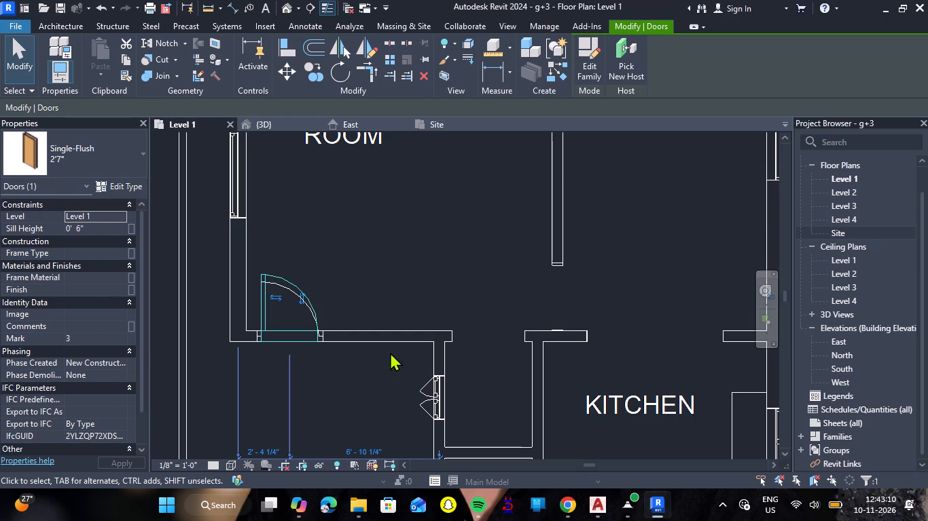
In the 3D view, open the profile of the Generic - 6" wall between the kitchen and living-dining area, which holds the entrance door, for editing.
scroll(380, 357, down, 3)
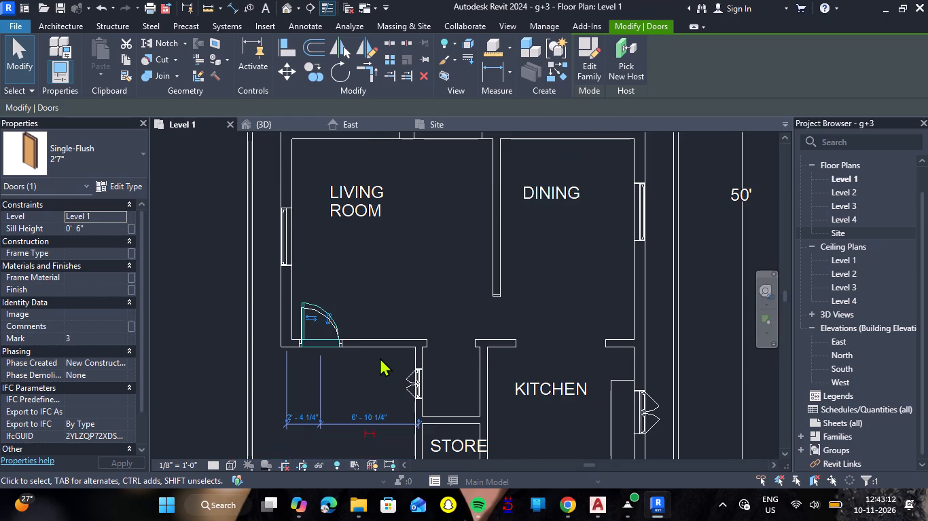
click(289, 116)
click(294, 129)
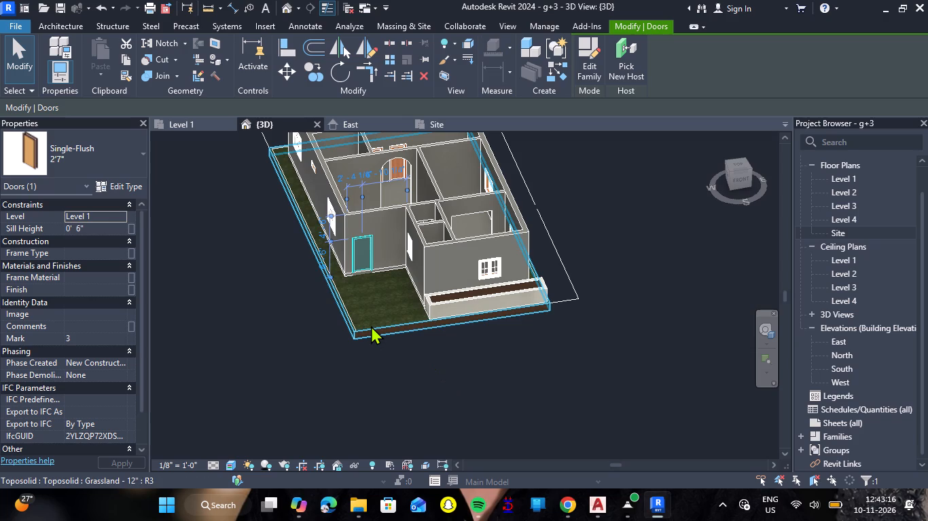
shift+middle_drag(334, 371, 565, 343)
shift+right_drag(334, 371, 565, 343)
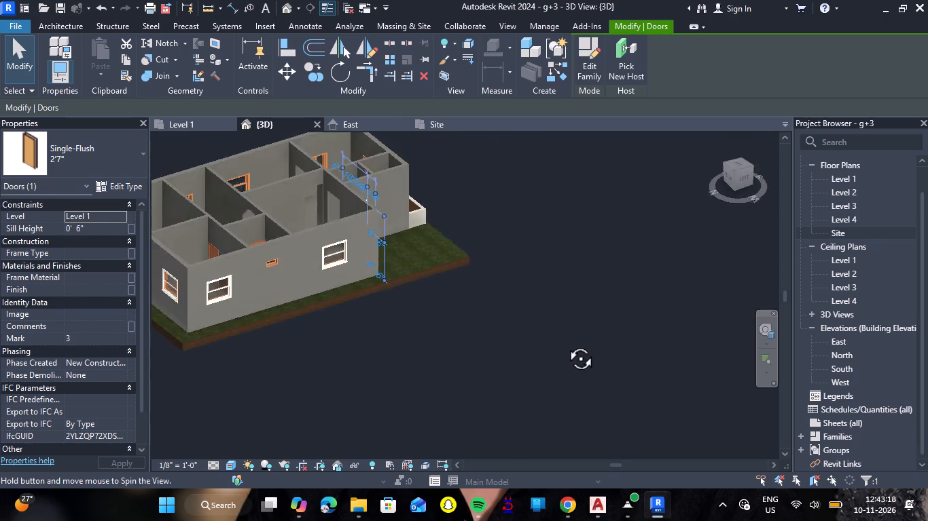
shift+middle_drag(565, 343, 655, 355)
shift+right_drag(565, 343, 655, 355)
shift+middle_drag(484, 295, 476, 325)
shift+right_drag(484, 295, 476, 325)
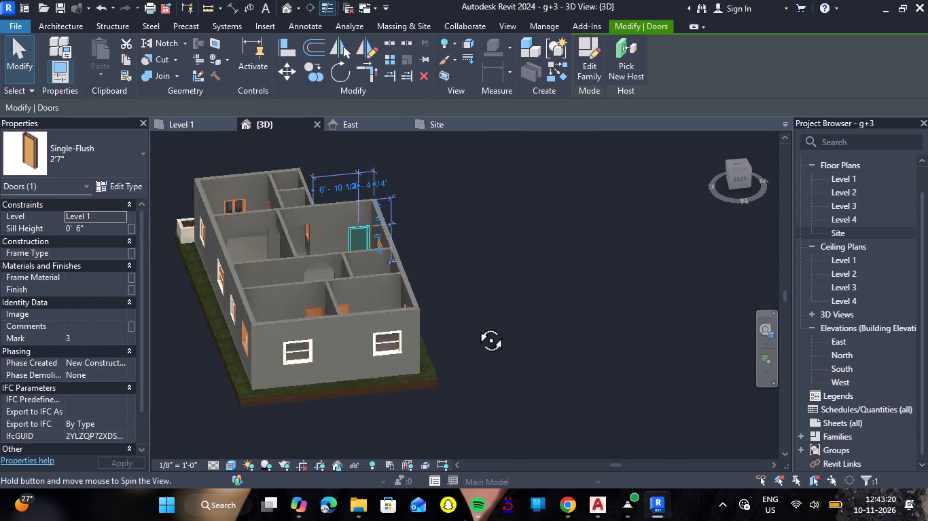
shift+right_drag(476, 325, 476, 332)
shift+middle_drag(476, 325, 476, 332)
scroll(264, 213, up, 7)
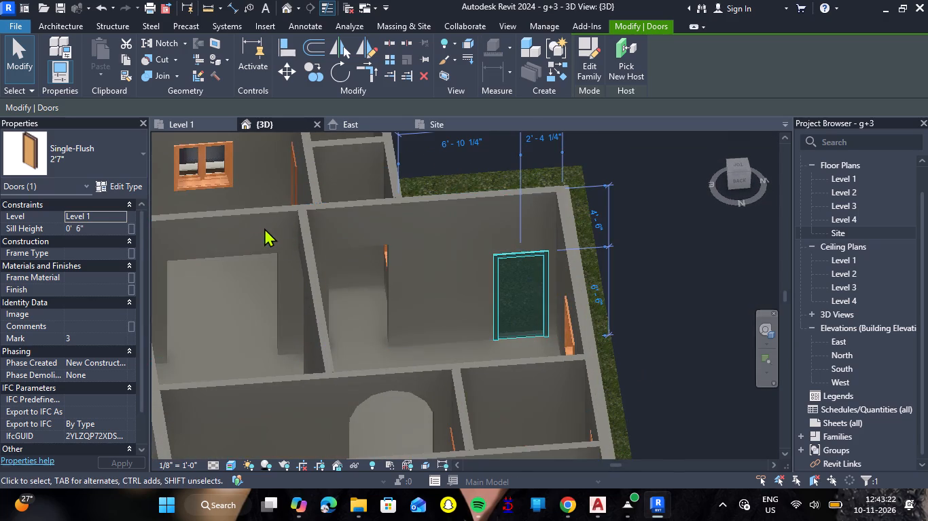
double_click(253, 254)
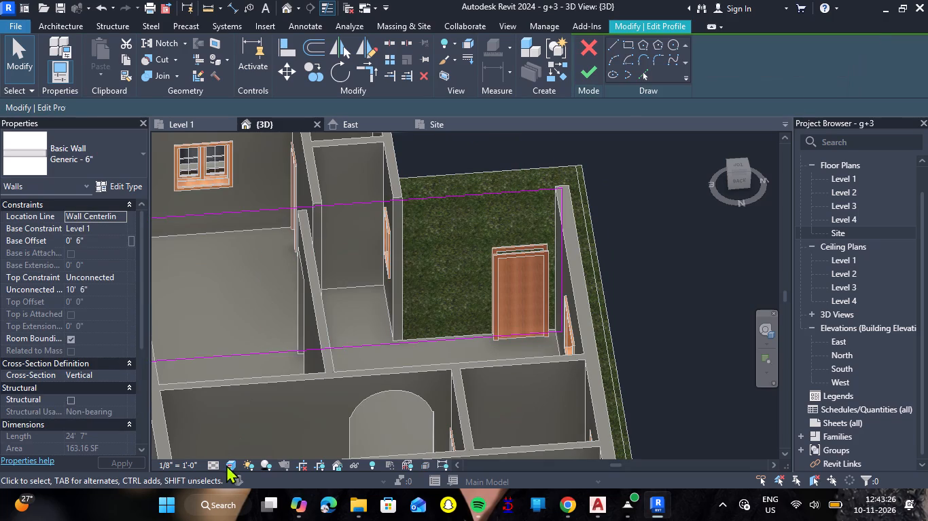
Switch the 3D view to the Wireframe visual style so the whole wall profile sketch can be inspected.
click(226, 464)
click(257, 381)
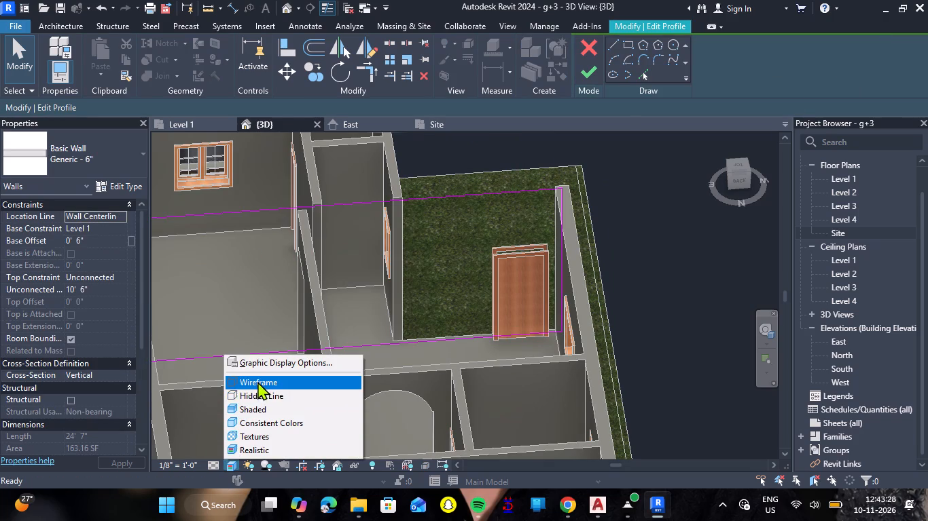
scroll(564, 313, down, 3)
middle_drag(653, 310, 650, 313)
right_drag(653, 310, 650, 313)
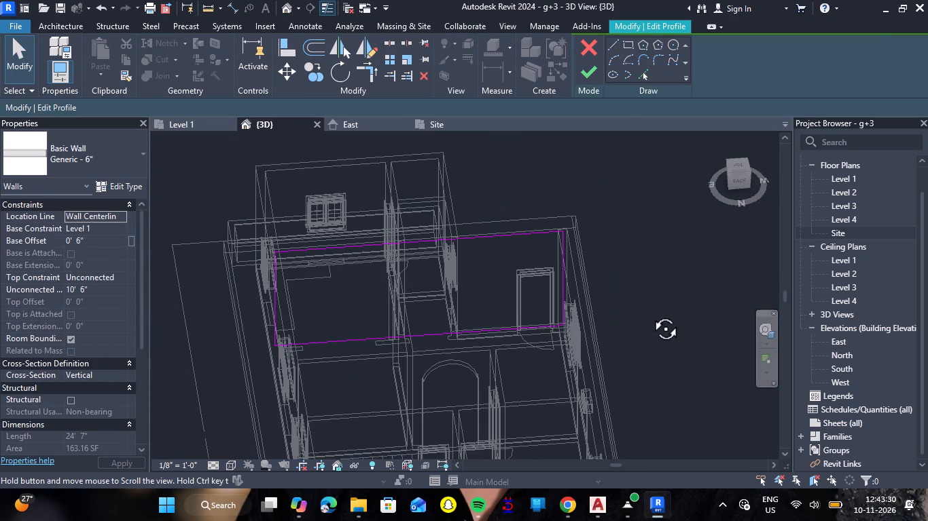
middle_drag(650, 313, 639, 328)
right_drag(650, 313, 639, 328)
scroll(329, 315, up, 4)
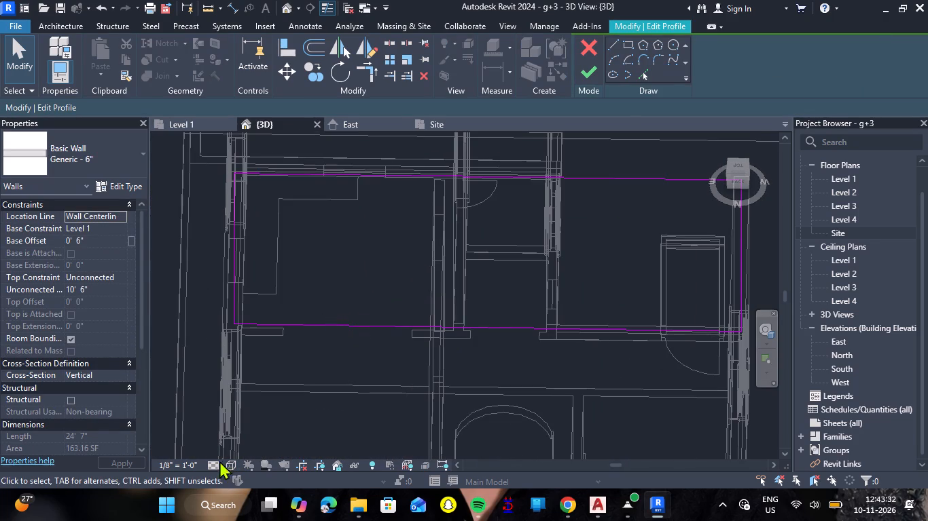
Compare the wall profile sketch in the Hidden Line and Realistic visual styles, finishing in Wireframe.
click(228, 465)
click(281, 399)
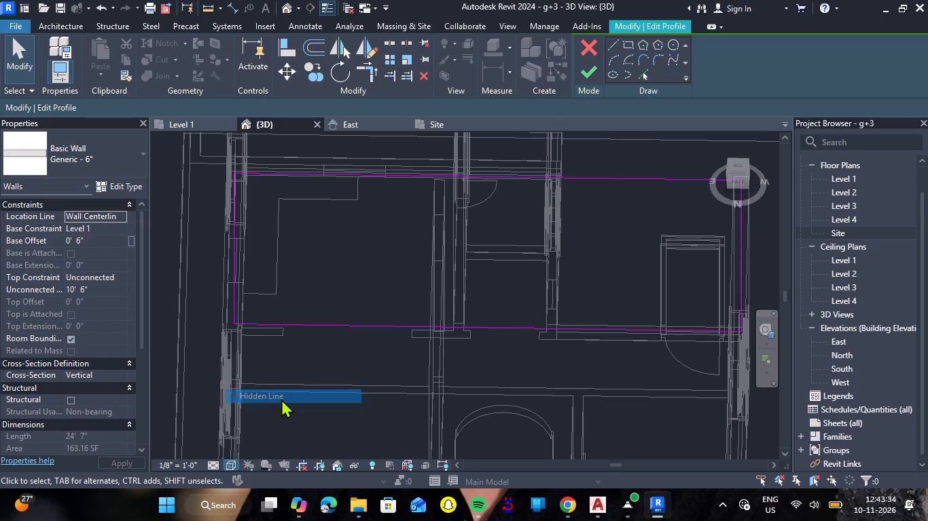
scroll(281, 399, down, 4)
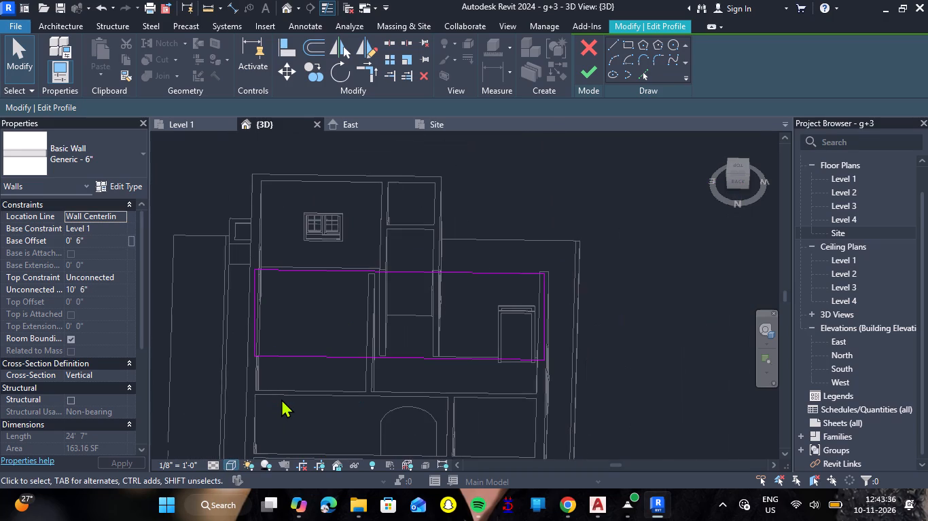
click(226, 464)
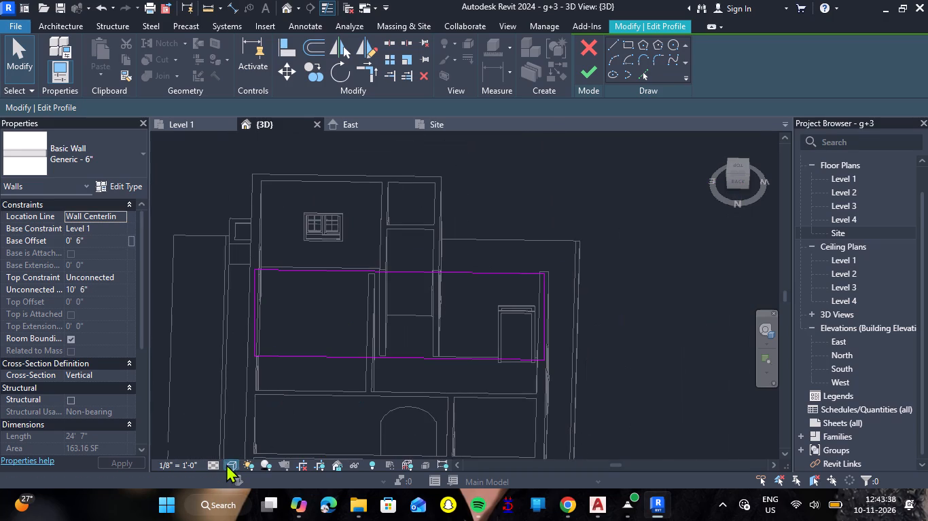
click(275, 382)
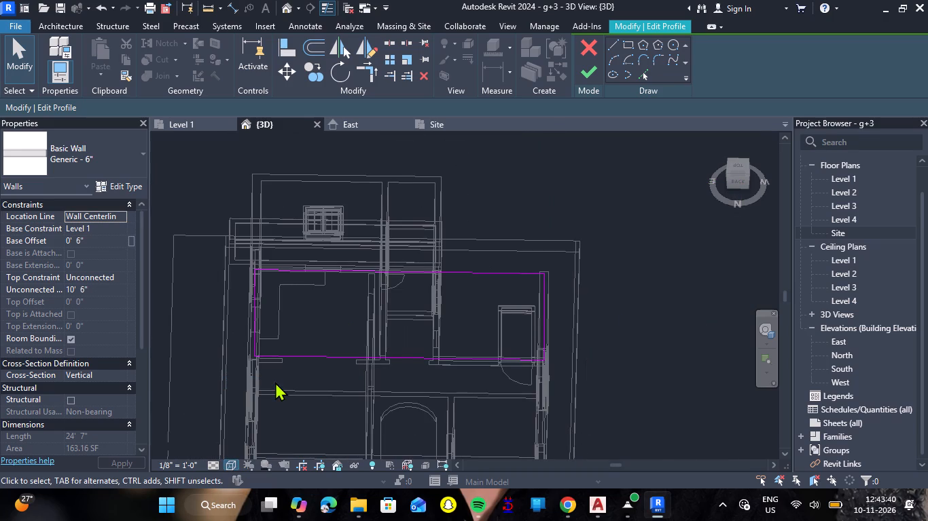
click(224, 465)
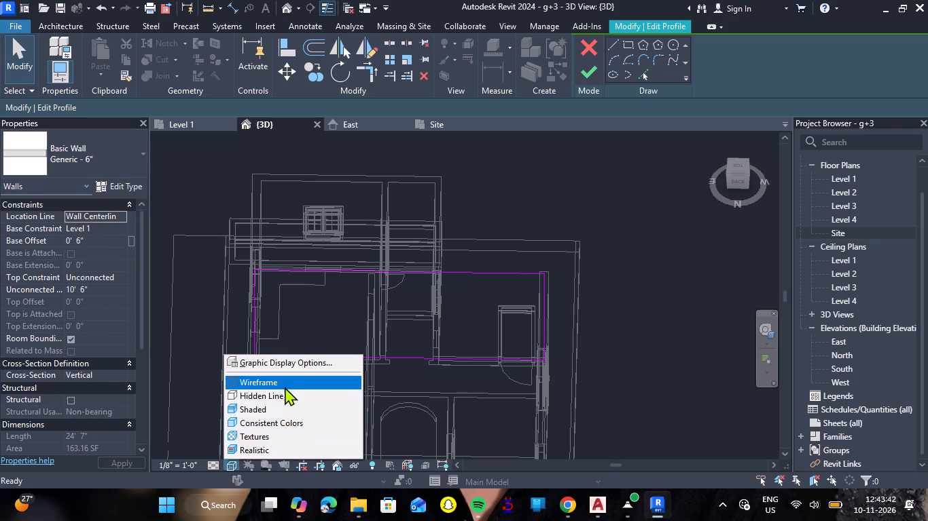
click(285, 387)
click(230, 465)
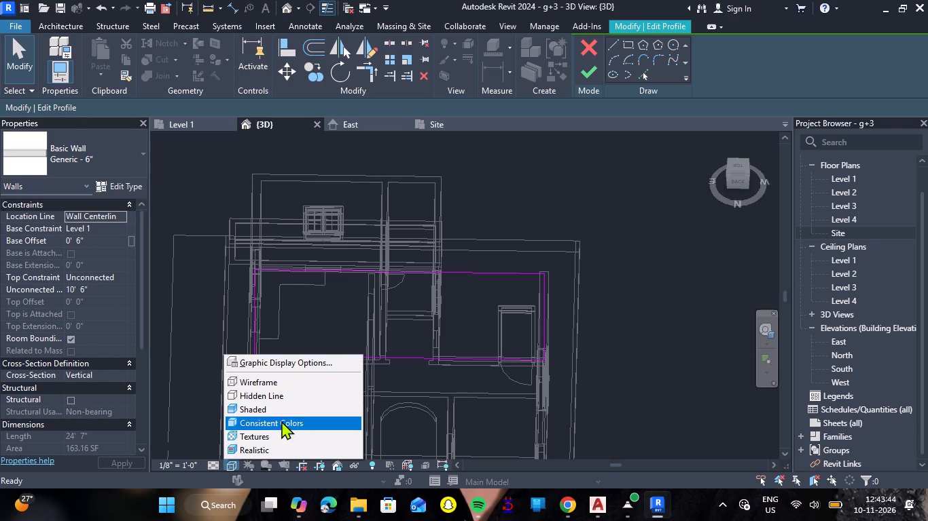
click(276, 446)
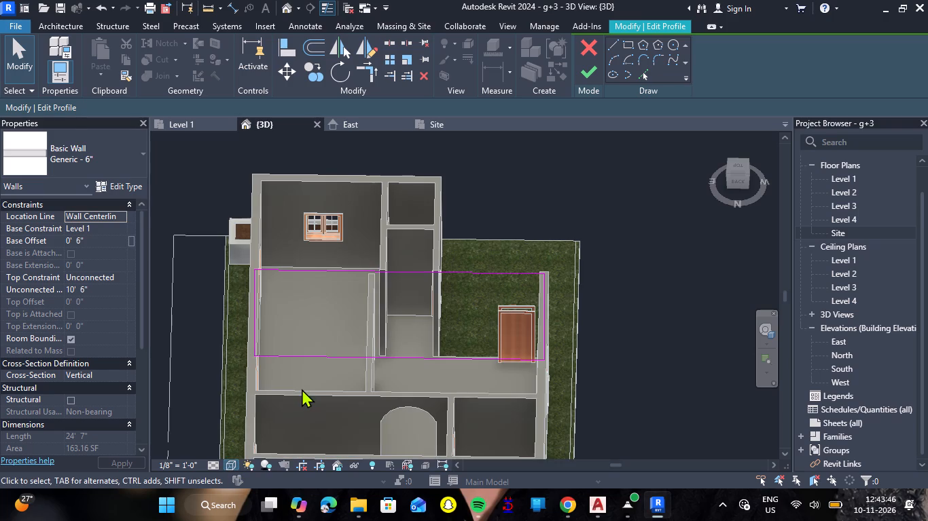
scroll(303, 360, up, 1)
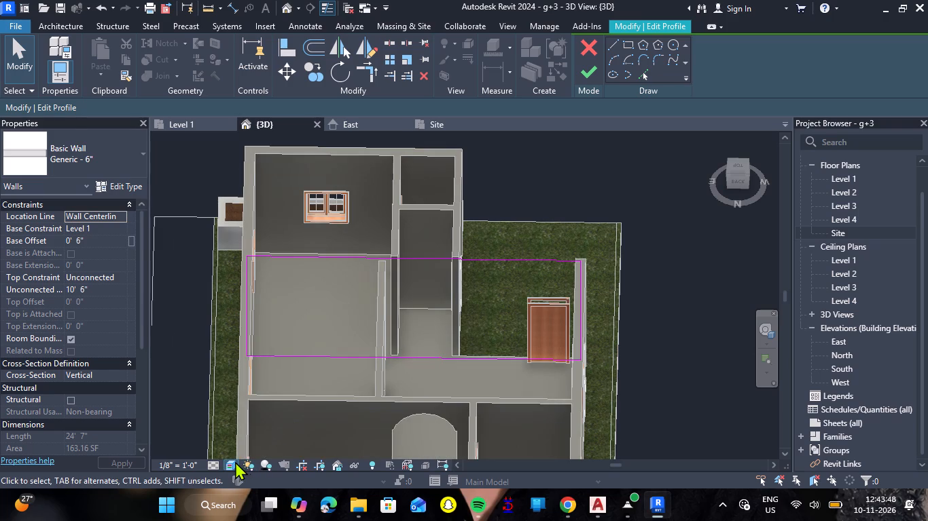
click(235, 461)
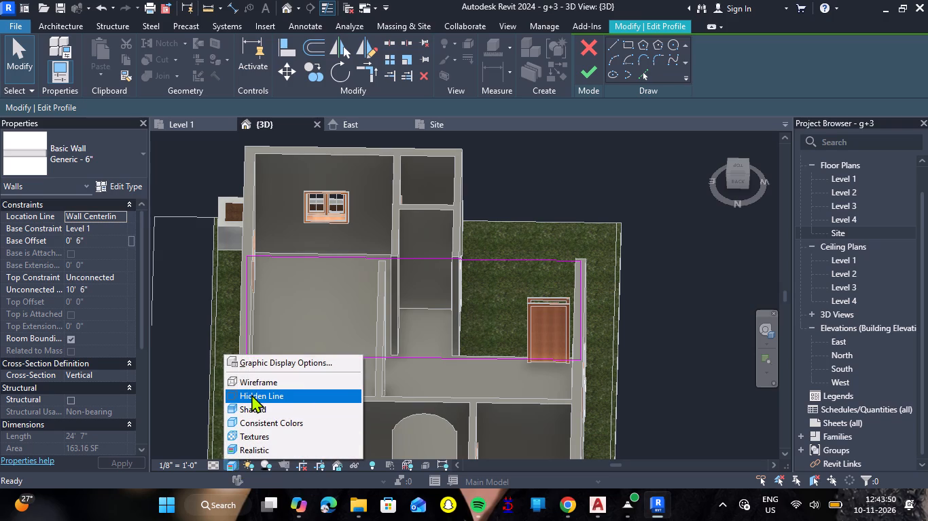
click(264, 377)
scroll(285, 353, up, 3)
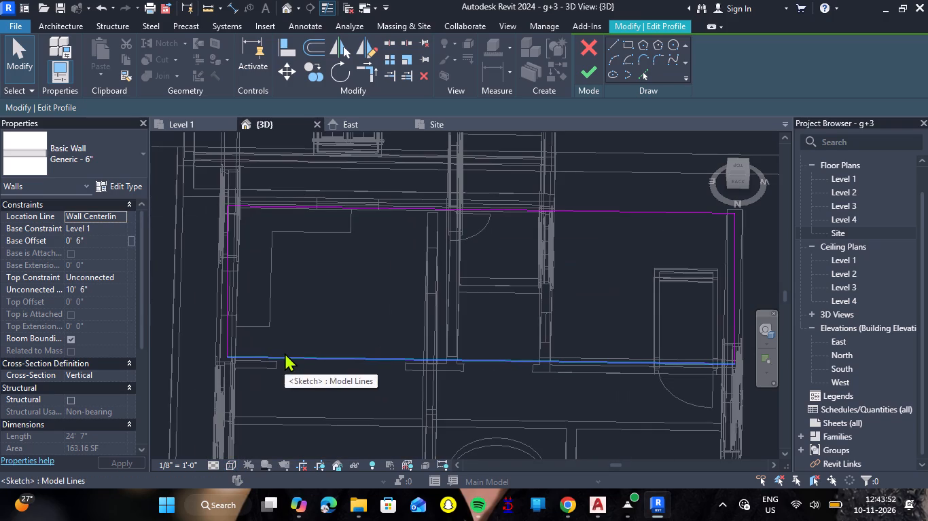
Sketch two vertical lines about 6'-3" apart from the wall profile's base to its top, aligned with the edges of the kitchen-side opening.
click(613, 43)
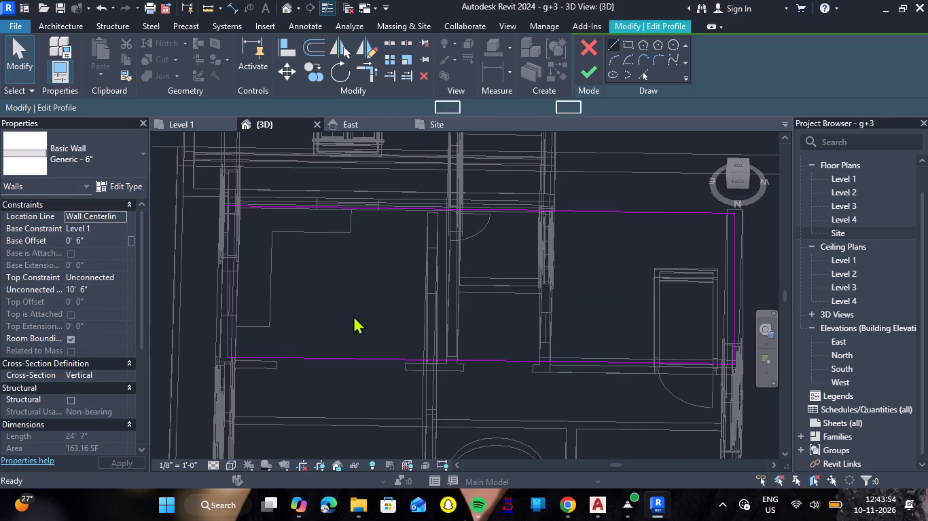
click(276, 360)
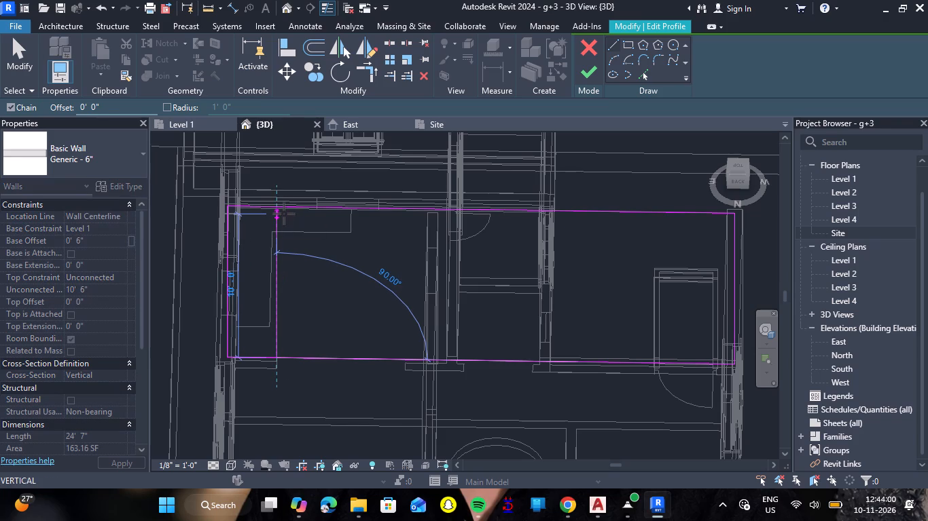
scroll(283, 210, up, 6)
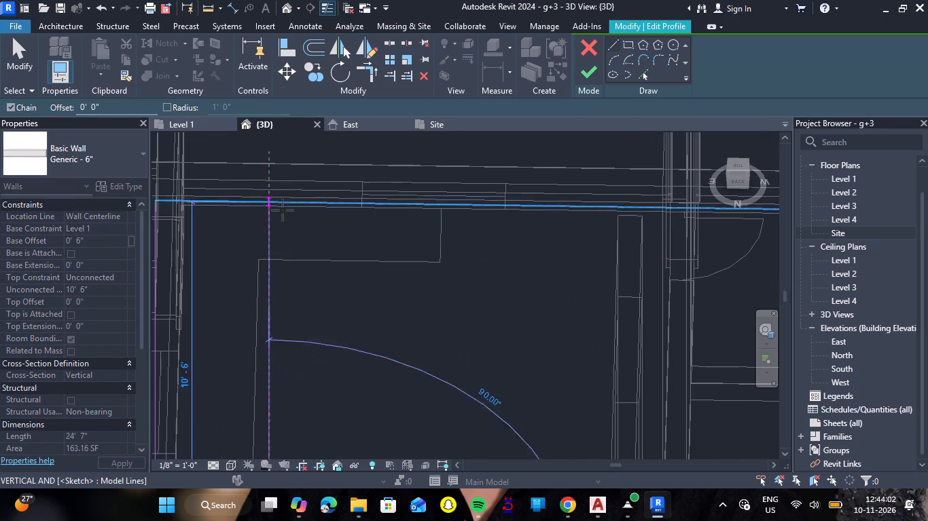
click(270, 206)
scroll(271, 222, down, 2)
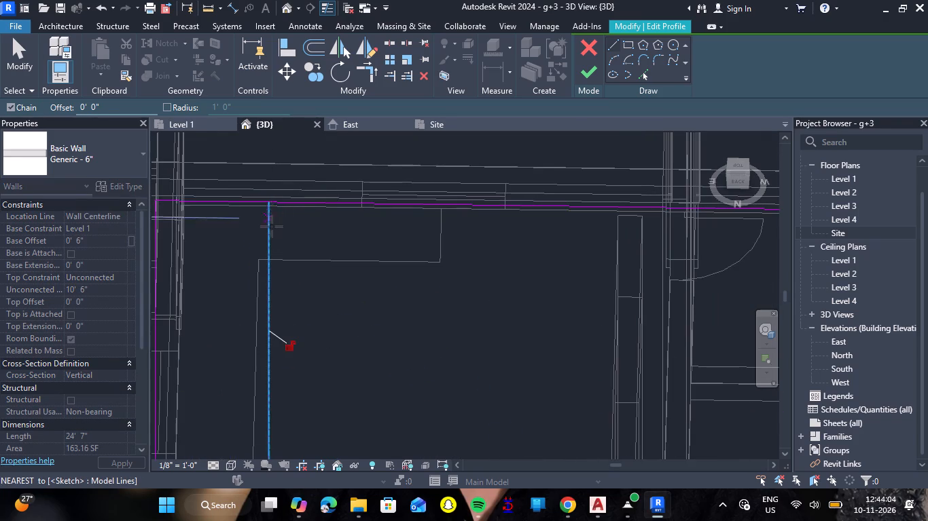
scroll(272, 227, down, 4)
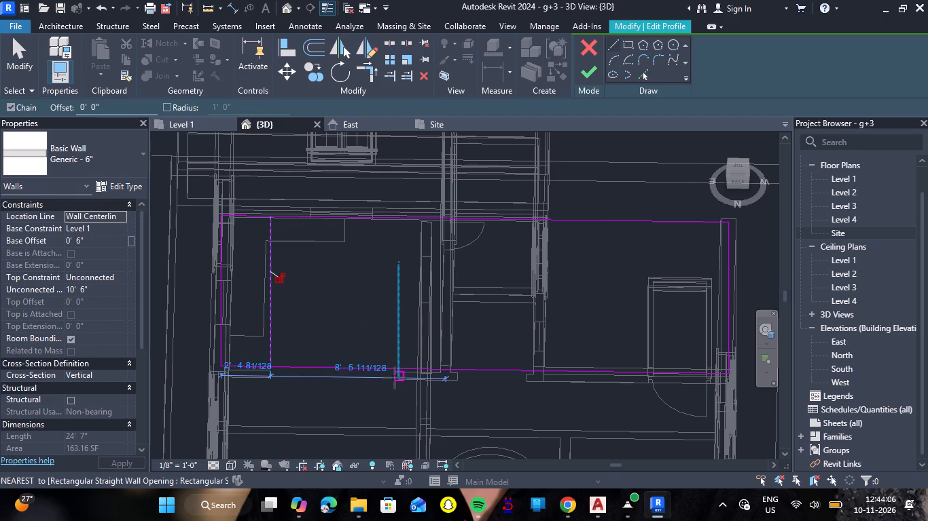
click(399, 368)
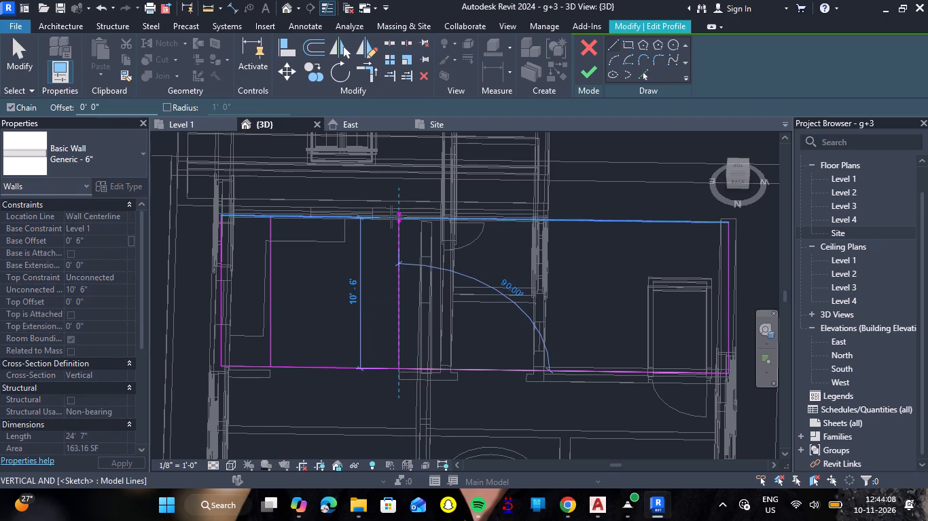
scroll(398, 220, up, 7)
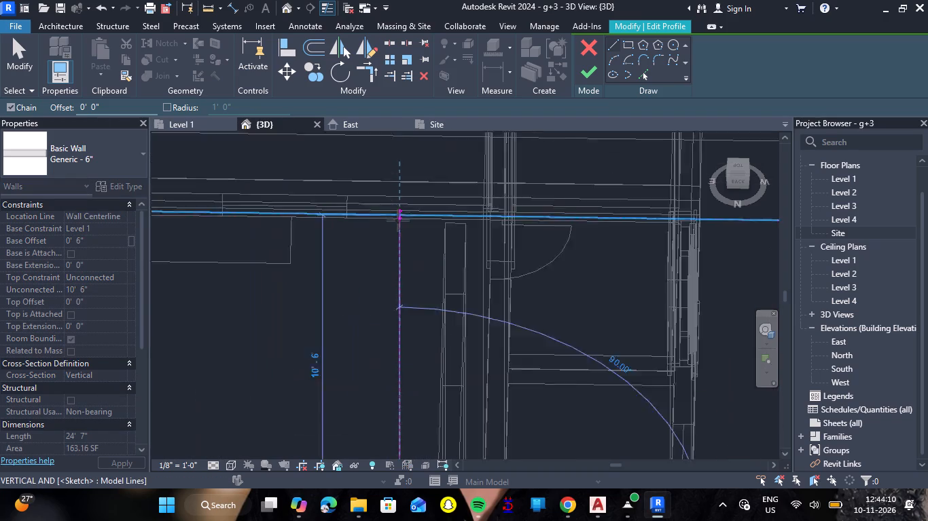
scroll(398, 220, up, 8)
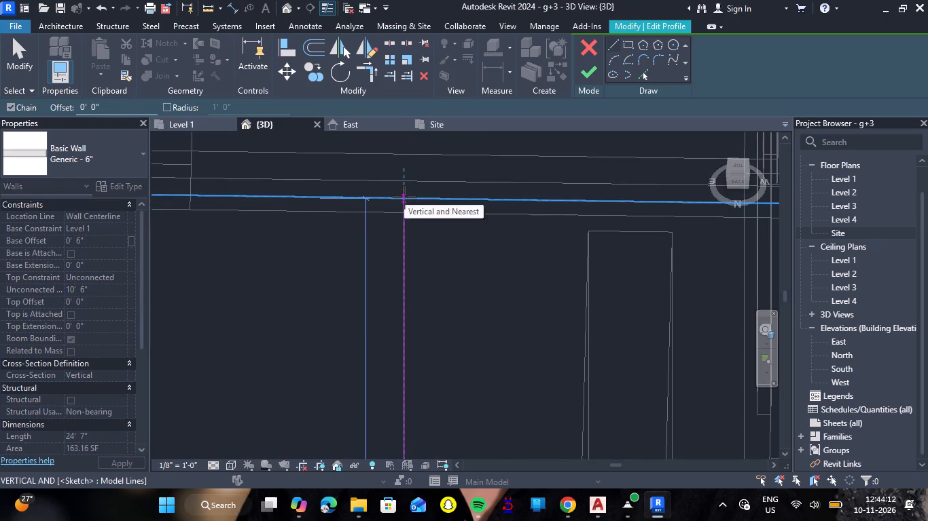
click(404, 197)
key(Escape)
scroll(416, 285, down, 9)
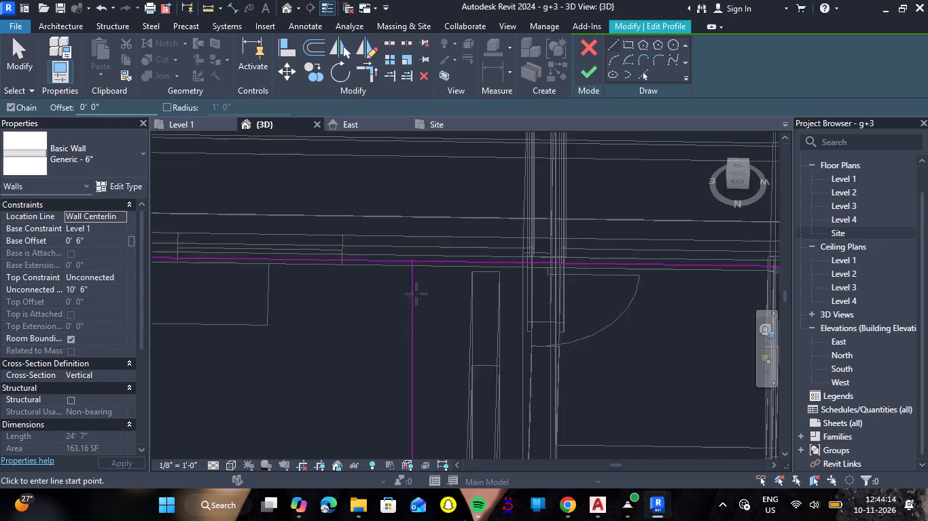
scroll(423, 311, down, 9)
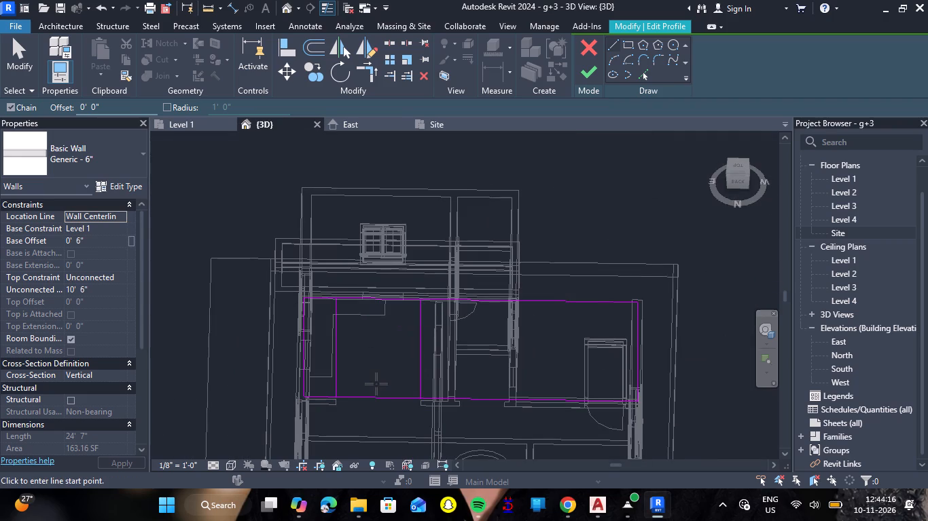
key(Escape)
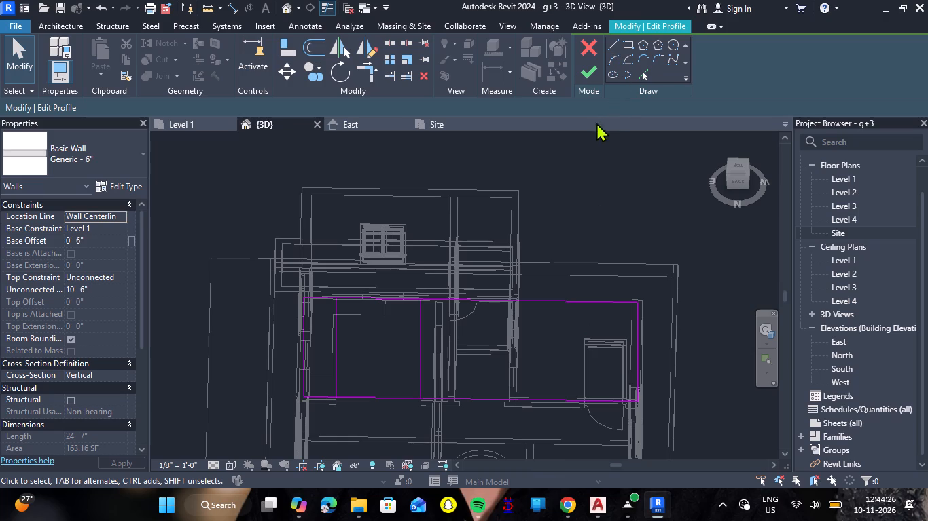
Sketch a line between the two vertical lines, parallel to and about 1'-1" below the wall profile's top edge.
click(612, 47)
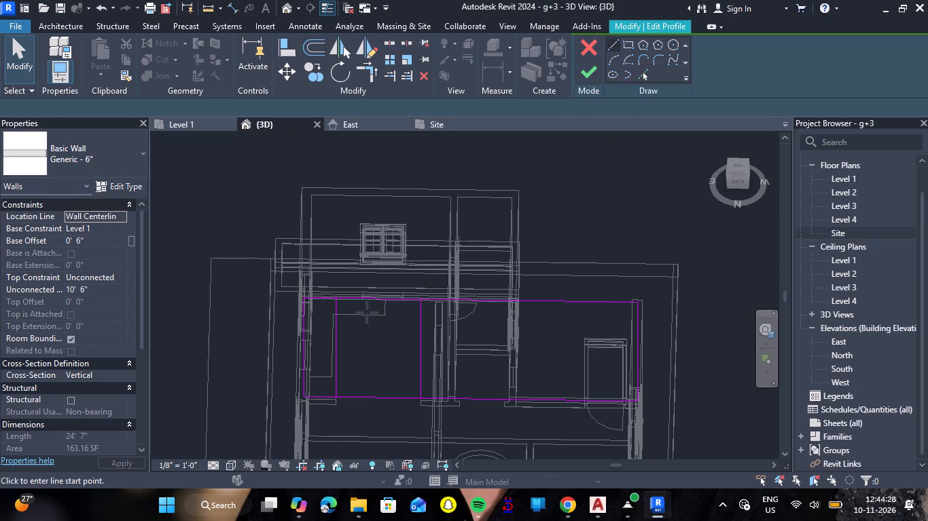
scroll(360, 317, up, 7)
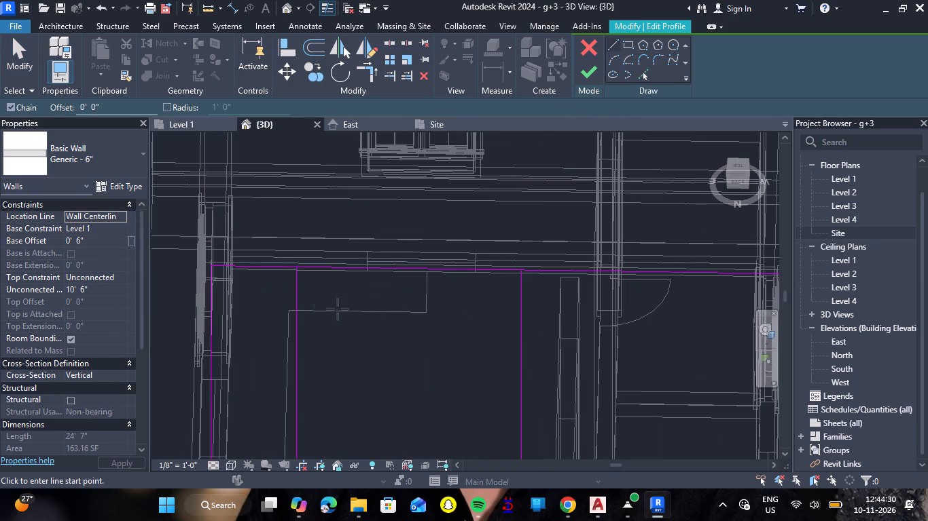
click(299, 294)
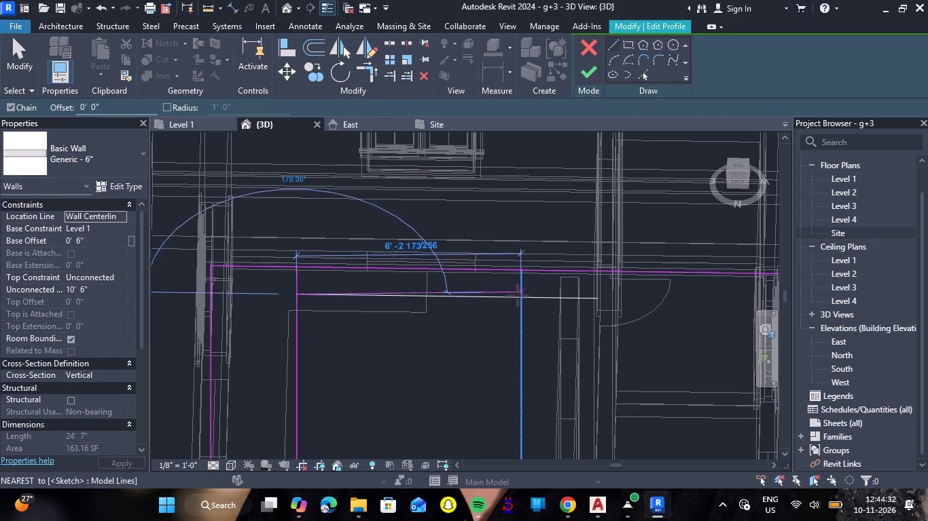
click(521, 296)
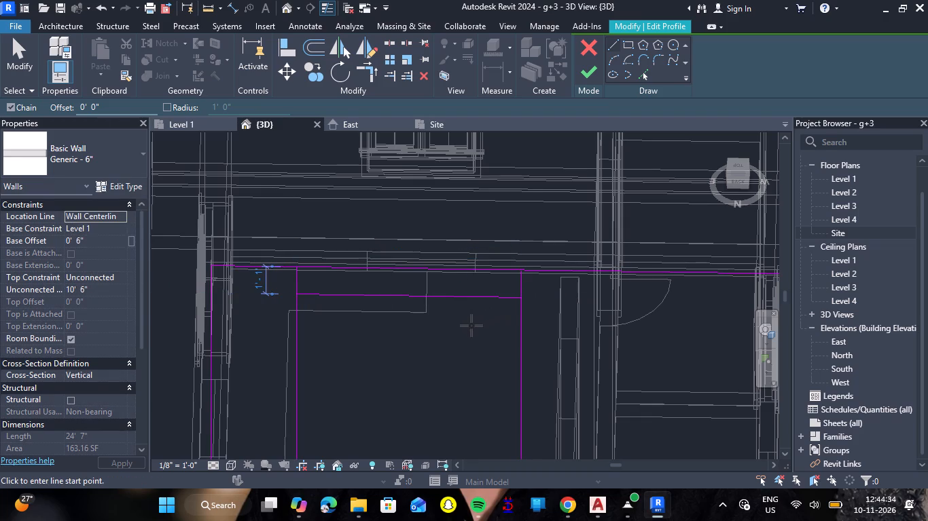
key(Escape)
Check the gap between the new cross line and the wall profile's top edge, and set it to 10".
scroll(431, 325, up, 2)
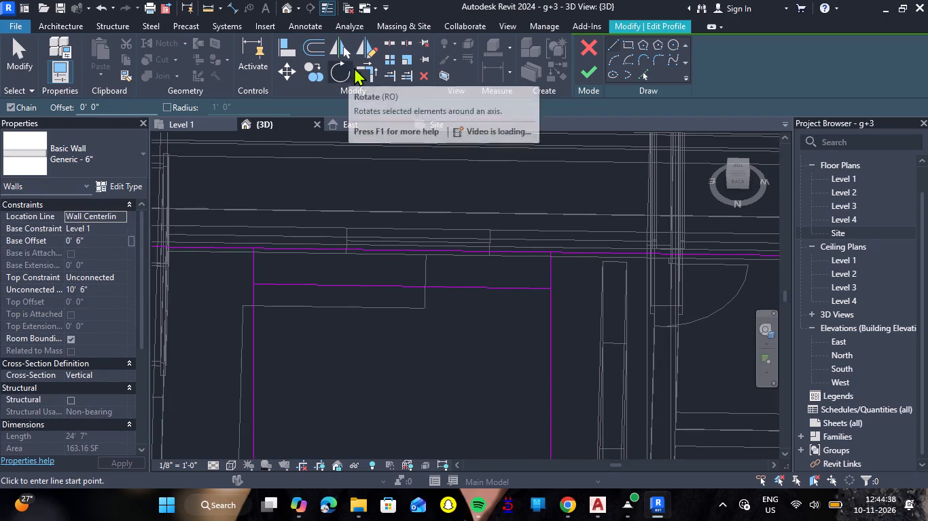
click(202, 4)
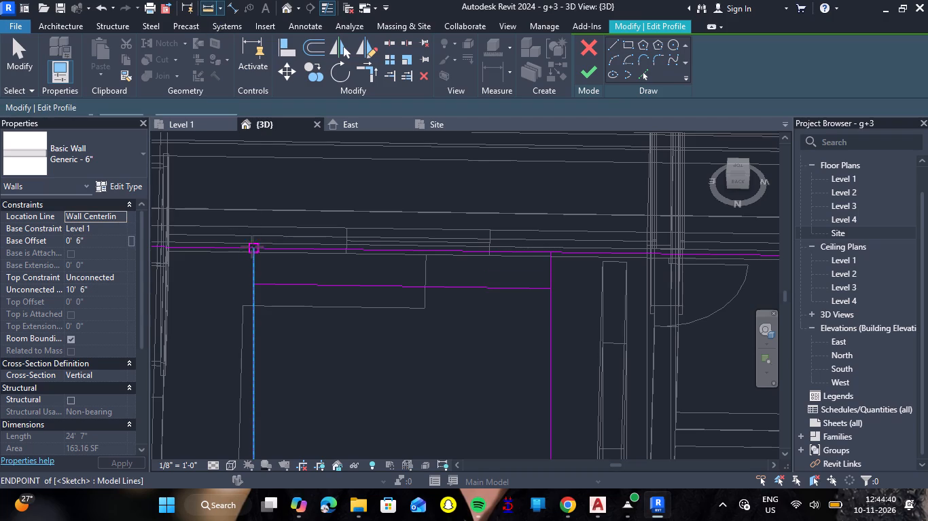
click(255, 244)
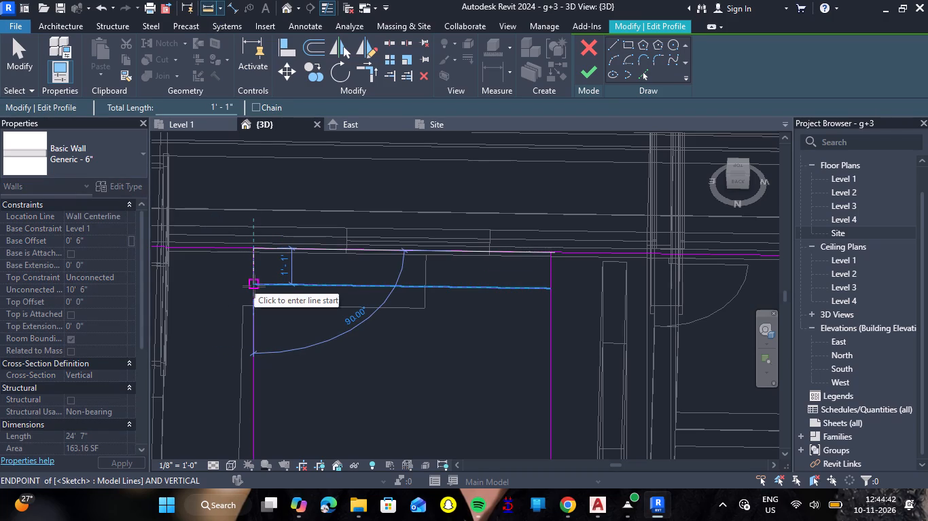
key(Escape)
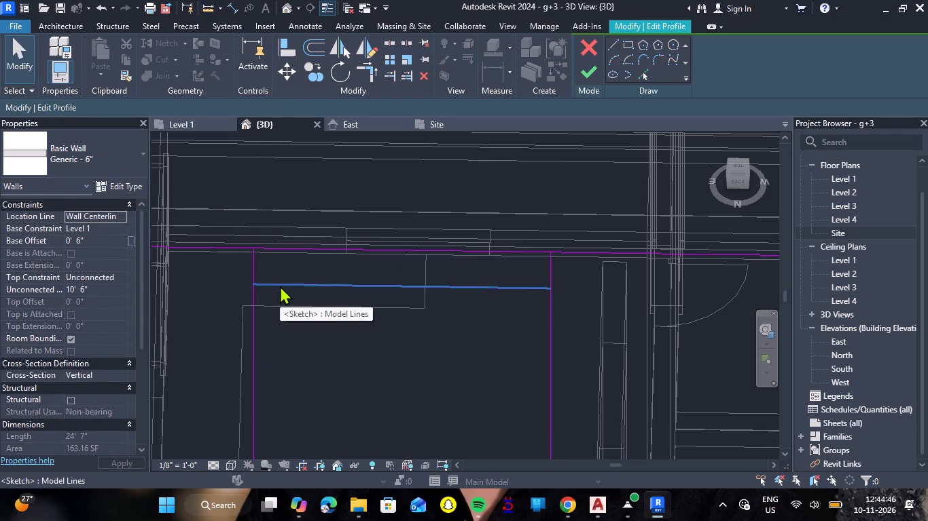
click(280, 286)
click(217, 267)
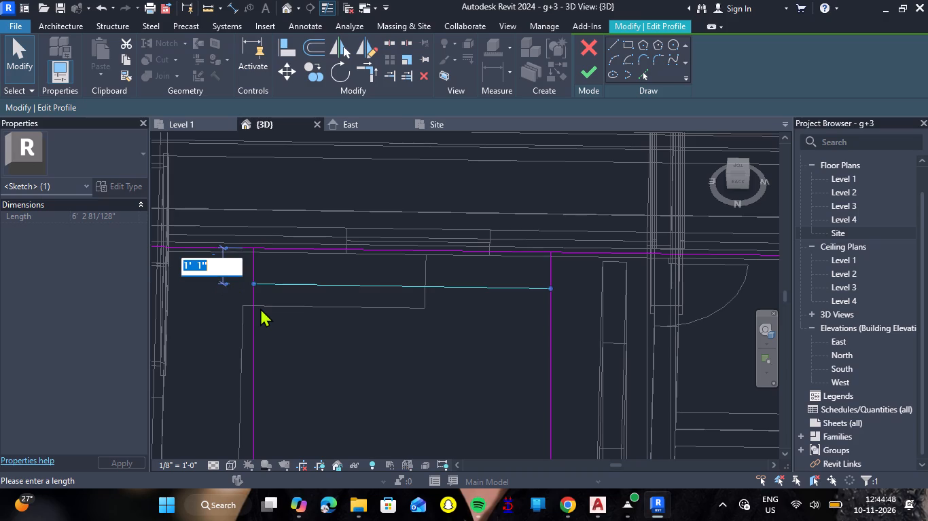
text(10)
key(shift+quotedbl)
key(Return)
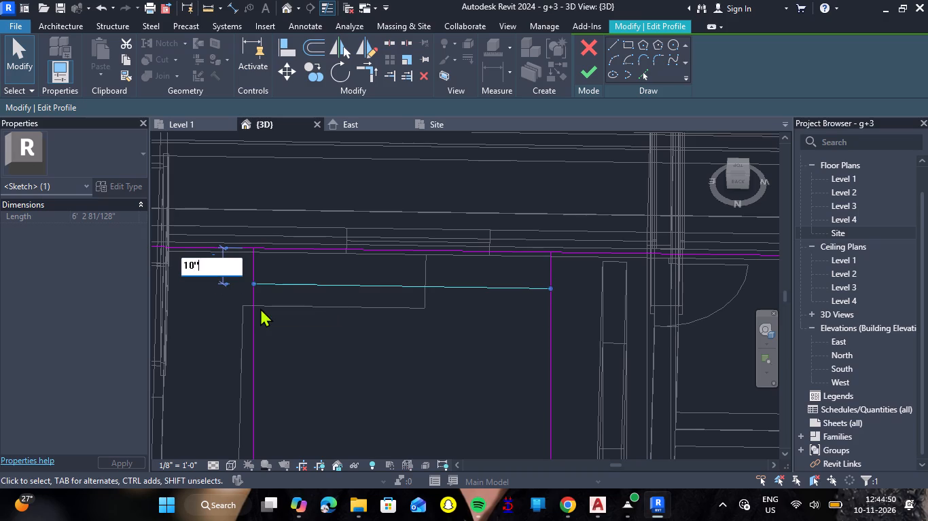
click(342, 337)
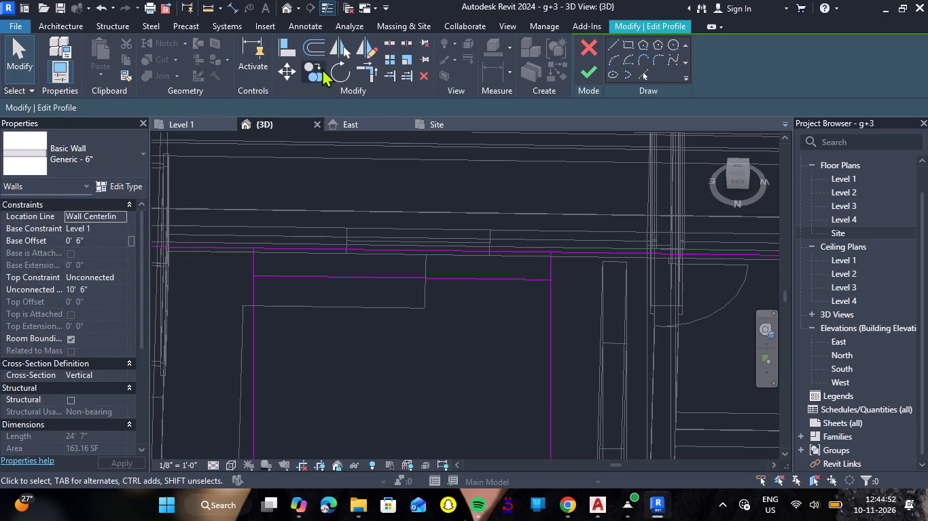
Offset the cross line downward four times at 10" spacing, giving five horizontal divisions between the two vertical lines.
click(314, 46)
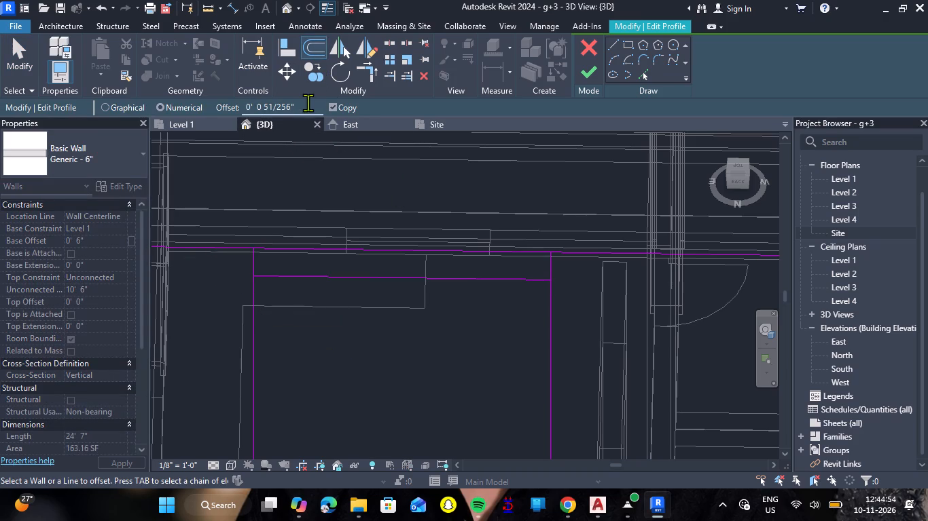
drag(307, 102, 160, 112)
text(10")
key(Return)
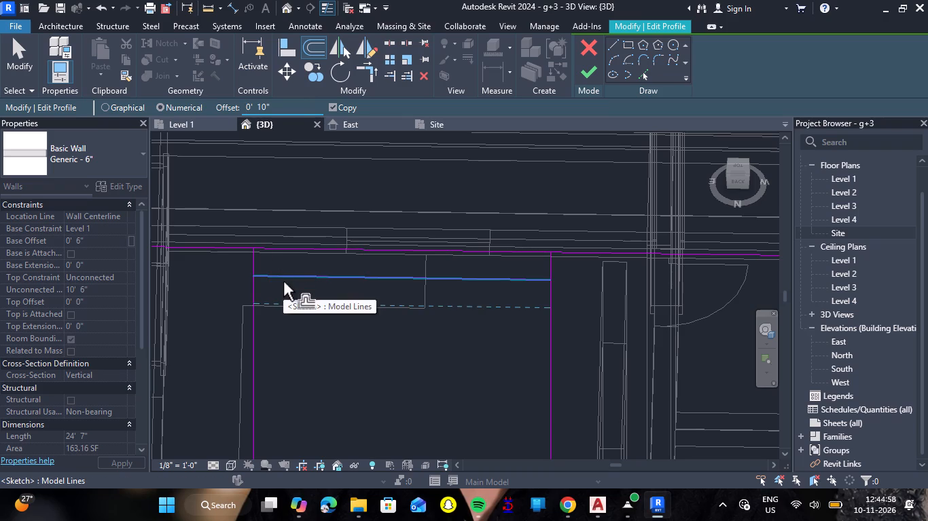
click(283, 282)
click(291, 305)
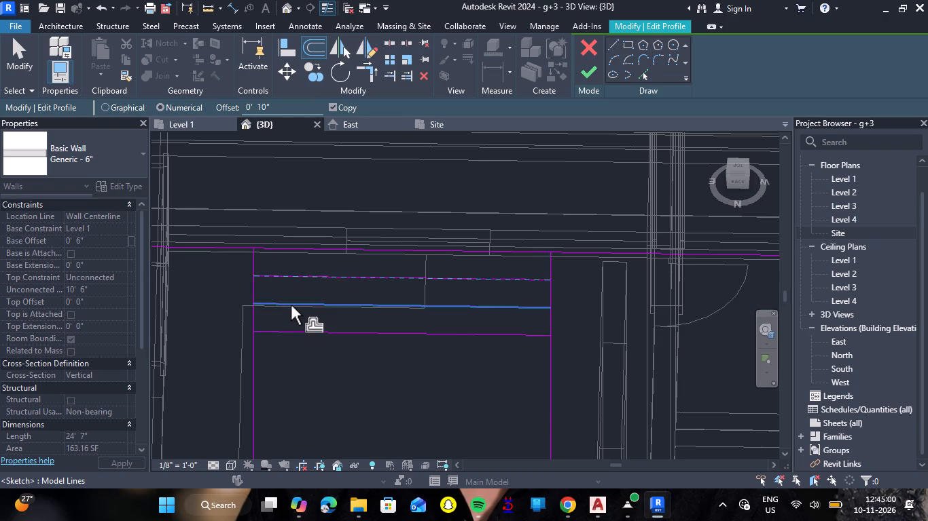
click(293, 335)
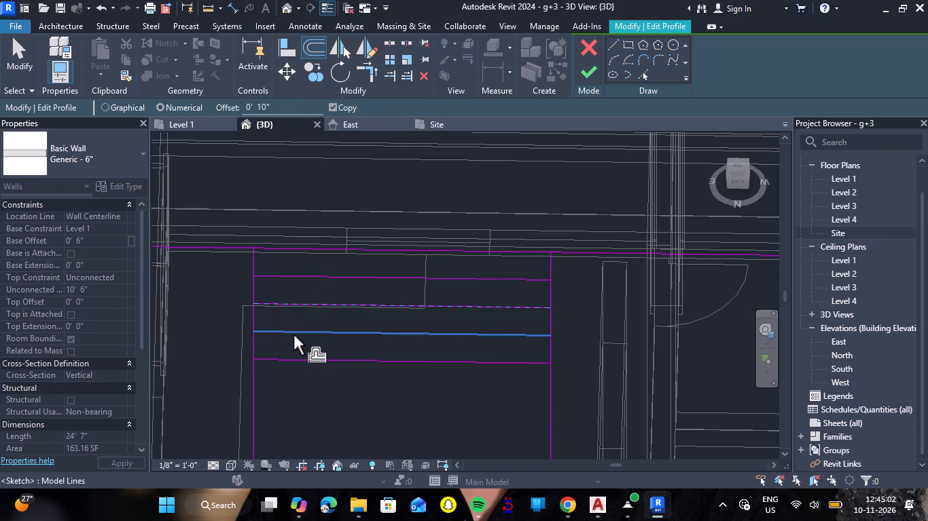
click(303, 364)
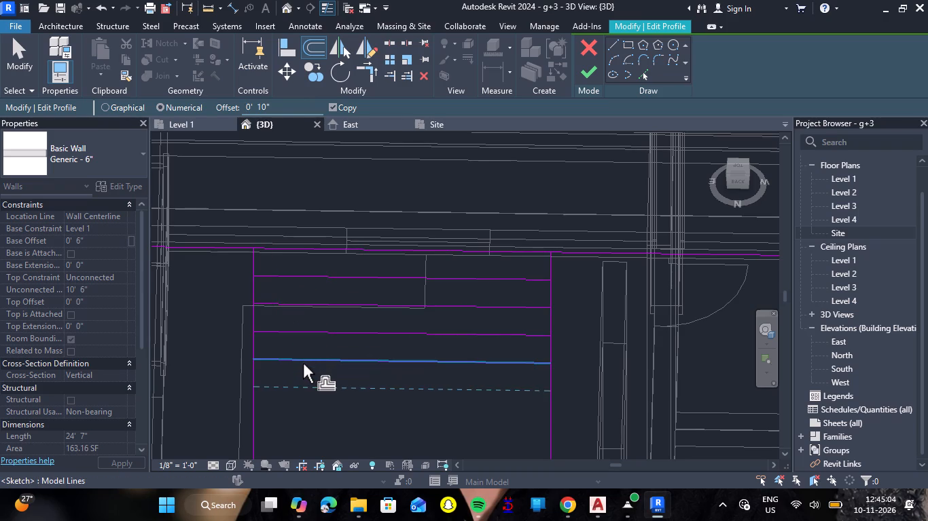
scroll(334, 331, down, 6)
scroll(342, 386, up, 3)
key(Escape)
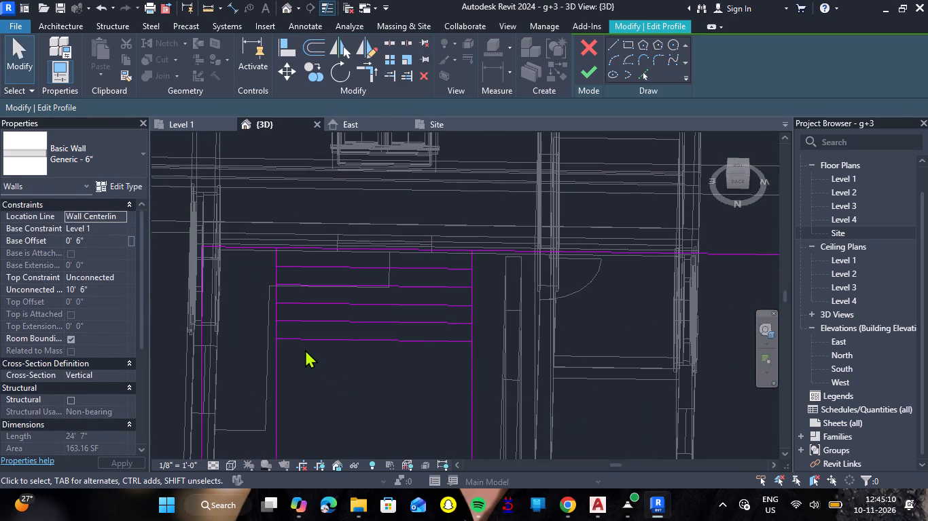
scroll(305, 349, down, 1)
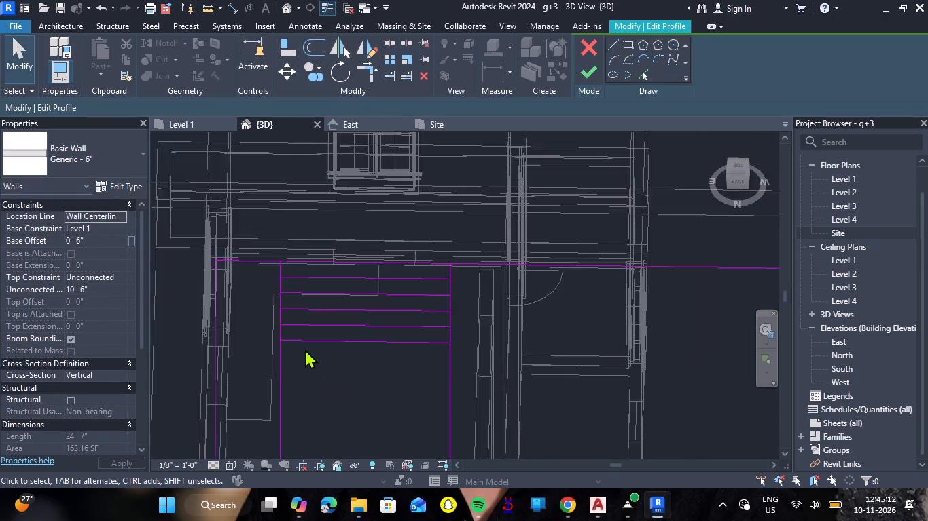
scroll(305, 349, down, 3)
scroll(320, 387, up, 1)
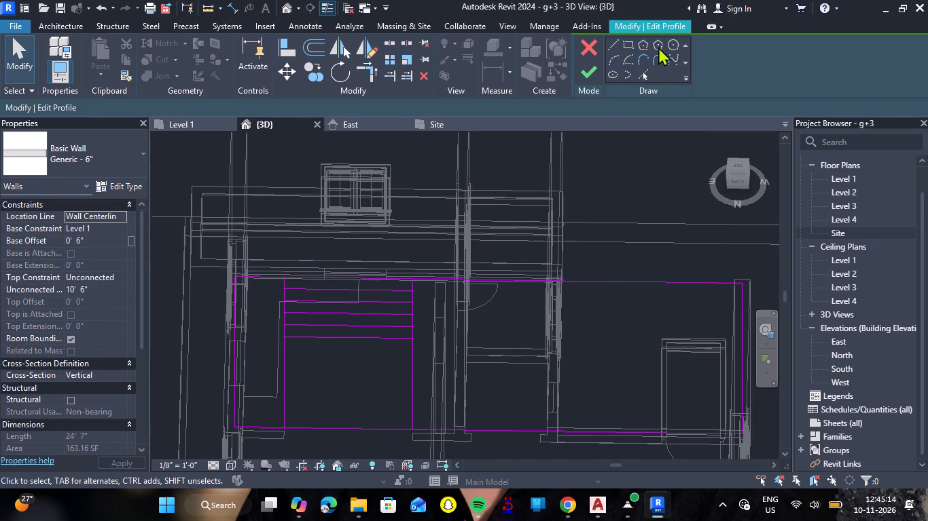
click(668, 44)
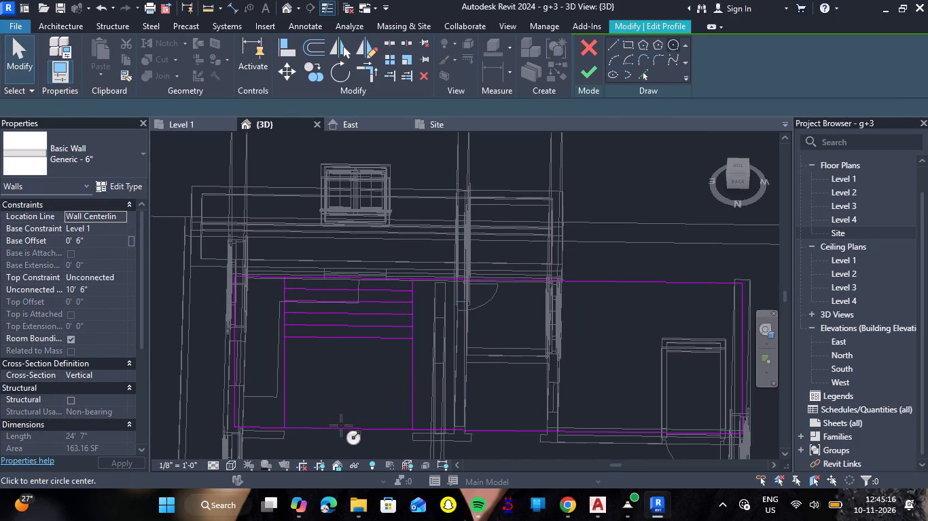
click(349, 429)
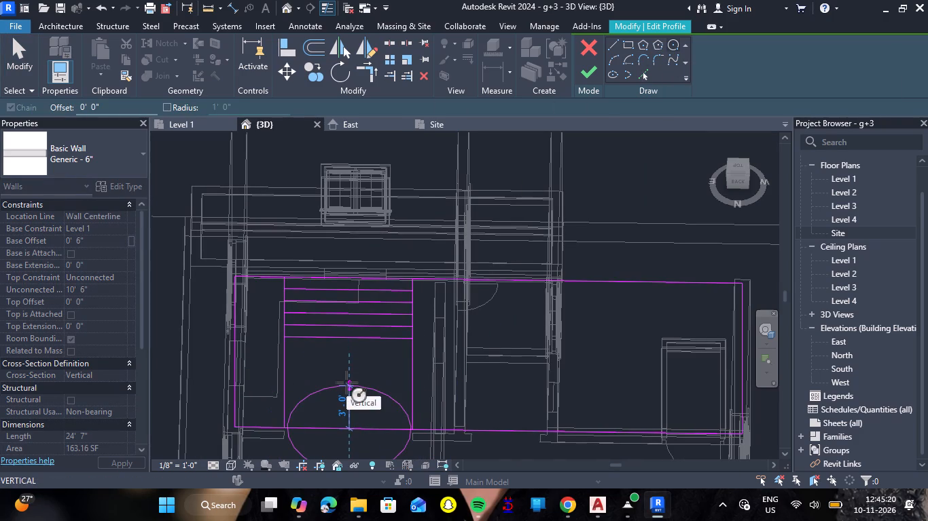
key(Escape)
Sketch a circle of 4'-2" radius centred on the wall profile's top edge between the verticals, reaching down to the lowest cross line.
click(673, 45)
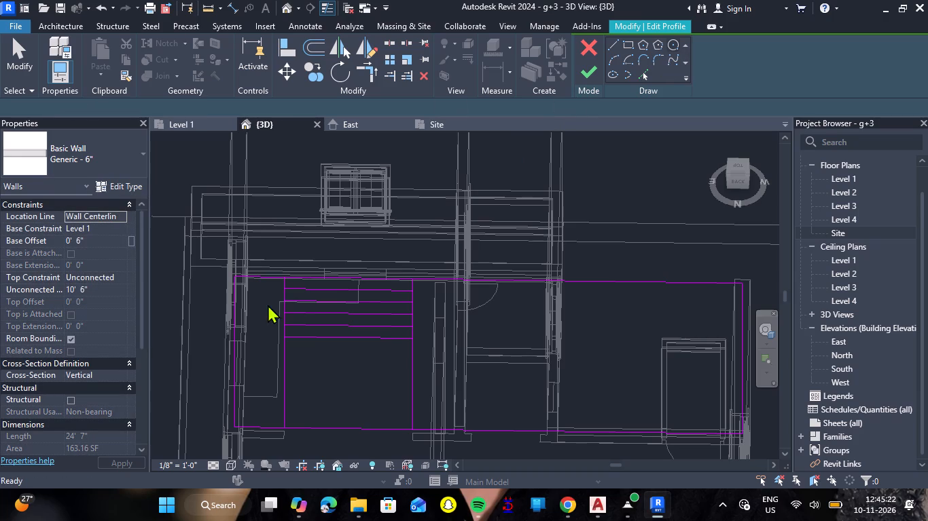
click(350, 280)
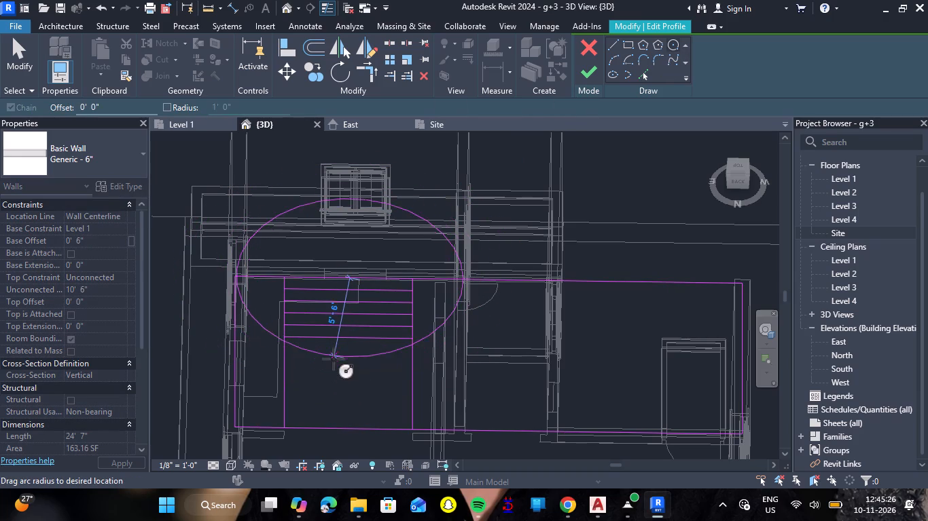
shift+middle_drag(334, 360, 332, 338)
shift+right_drag(334, 322, 332, 338)
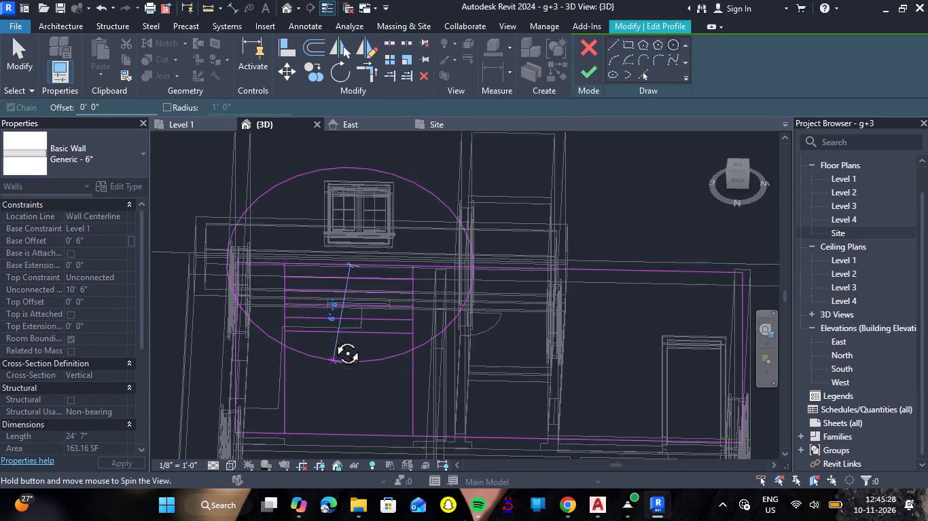
shift+middle_drag(332, 338, 323, 347)
shift+right_drag(332, 338, 323, 347)
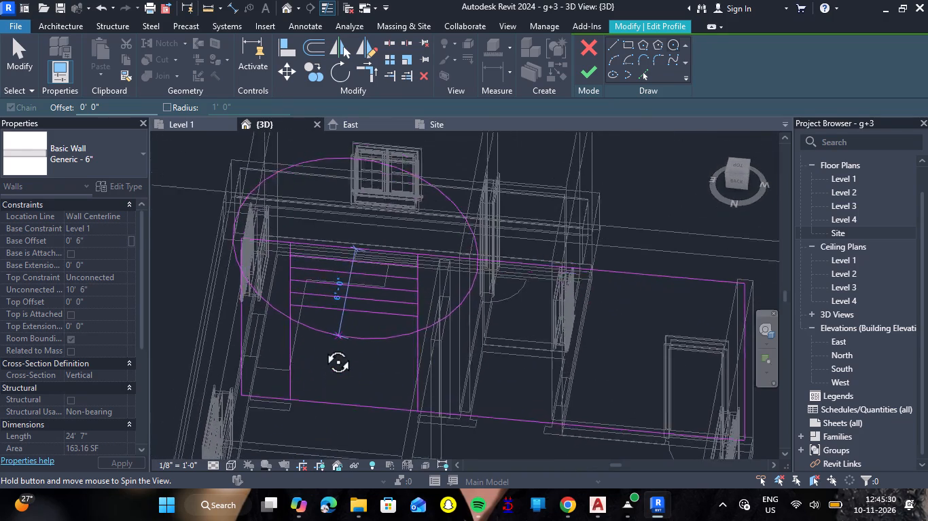
shift+middle_drag(323, 347, 339, 321)
shift+right_drag(323, 347, 339, 321)
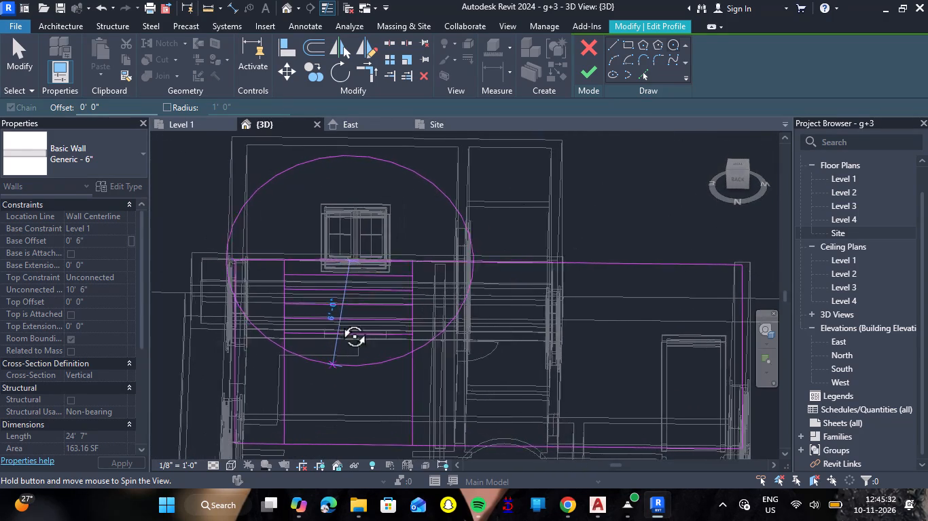
shift+middle_drag(339, 321, 336, 331)
shift+right_drag(339, 321, 336, 331)
scroll(336, 331, up, 1)
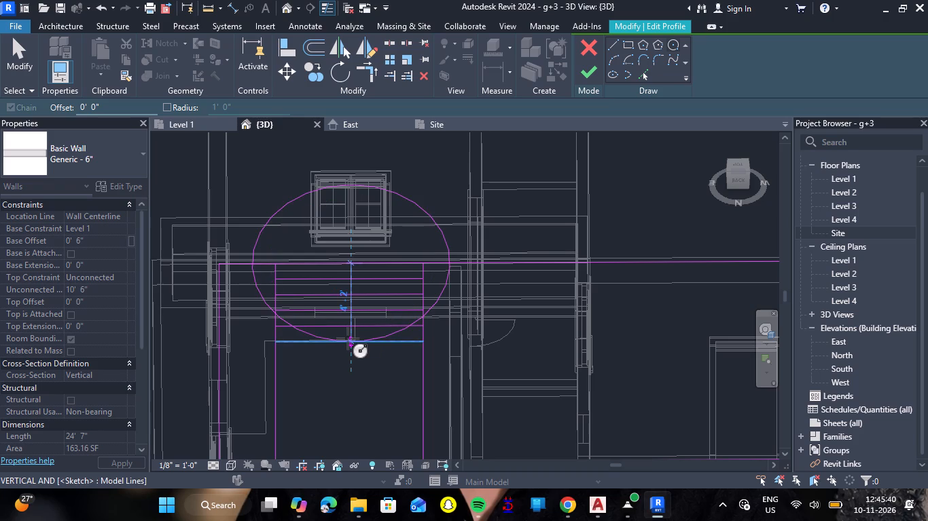
click(348, 339)
key(Escape)
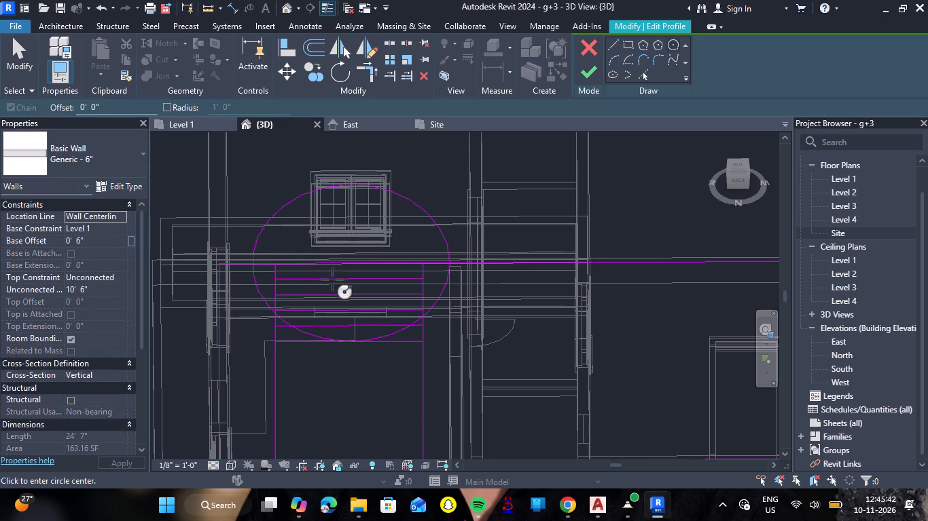
key(Escape)
Move the circle down between the vertical lines until its lowest point sits just below the wall profile's base line.
click(353, 187)
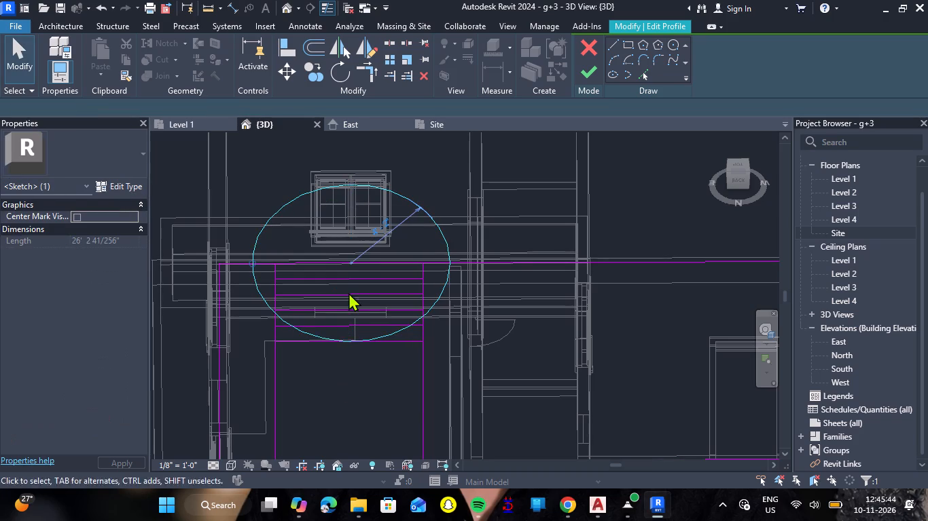
drag(344, 342, 344, 445)
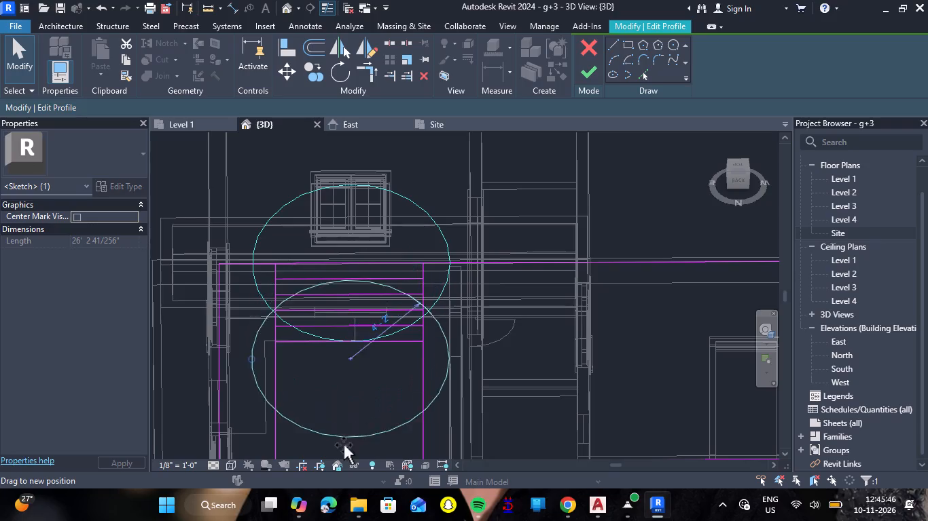
drag(344, 445, 344, 446)
scroll(357, 334, down, 6)
scroll(353, 381, up, 1)
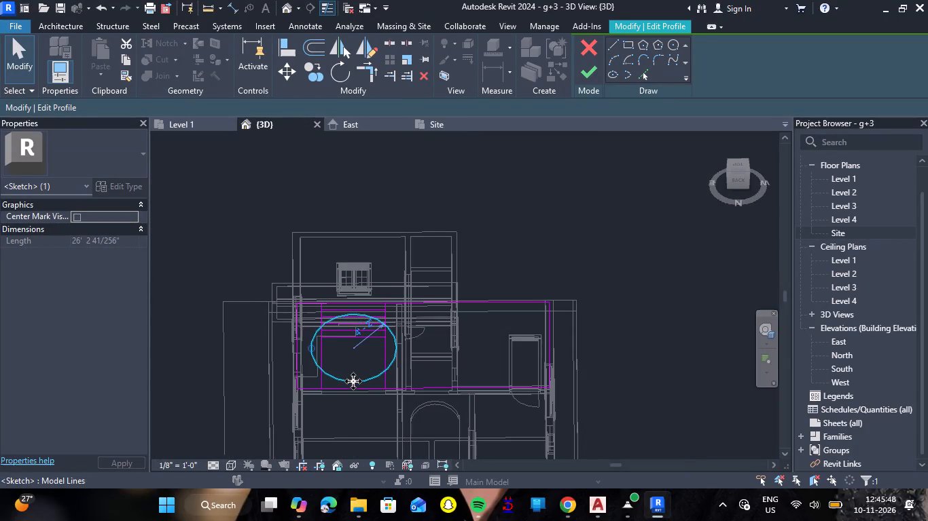
scroll(353, 381, up, 4)
drag(351, 374, 353, 391)
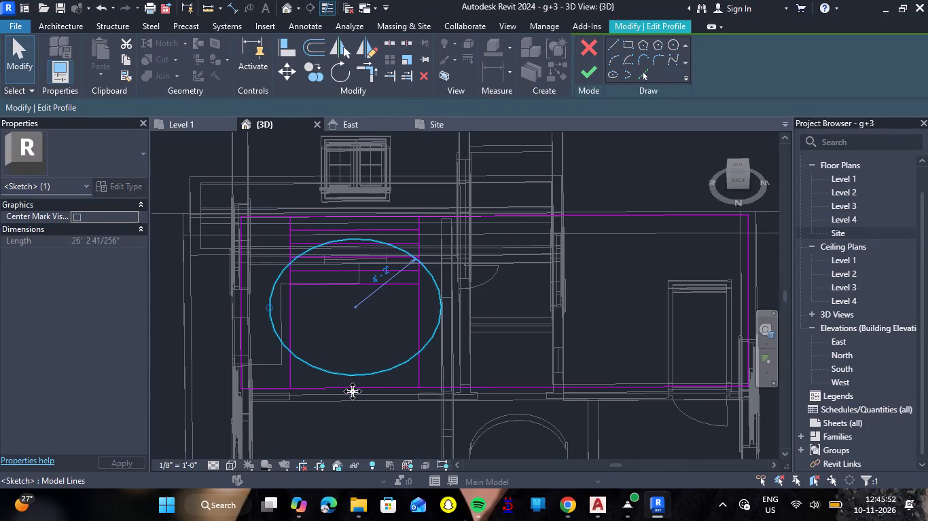
drag(353, 391, 354, 389)
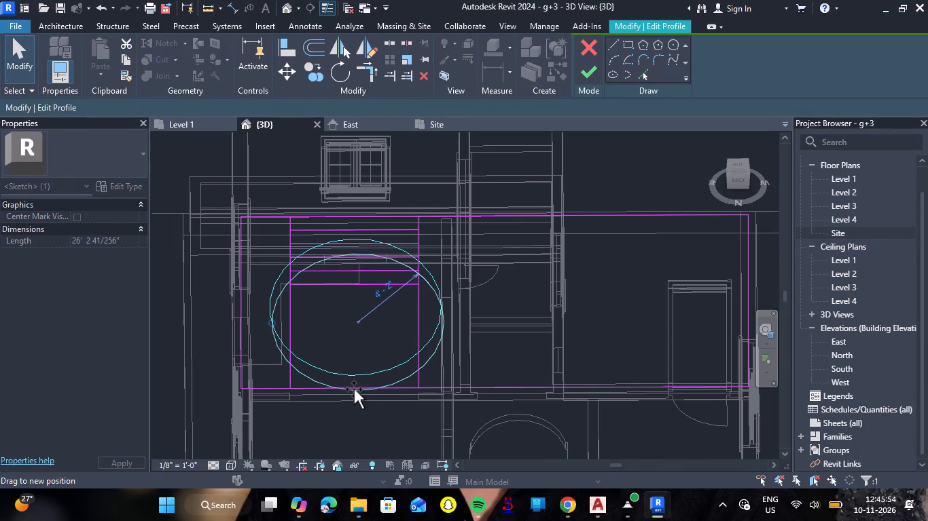
drag(354, 389, 354, 388)
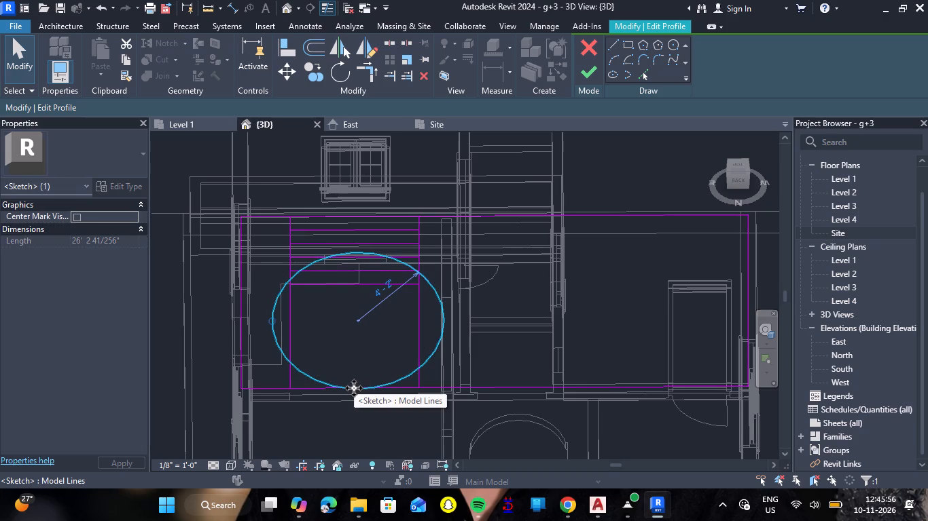
key(Down)
key(Down)
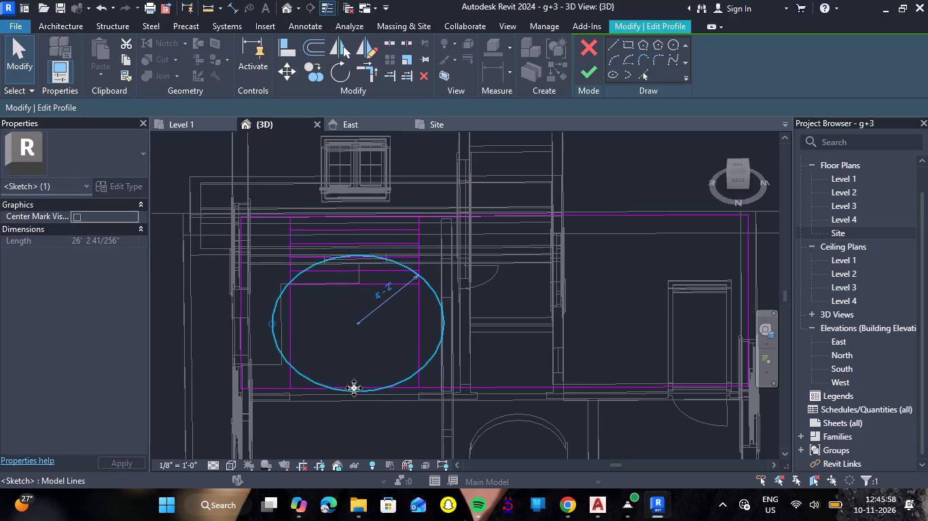
key(Escape)
Nudge the circle sideways, away from the door side, to centre it between the two vertical lines.
scroll(349, 403, up, 2)
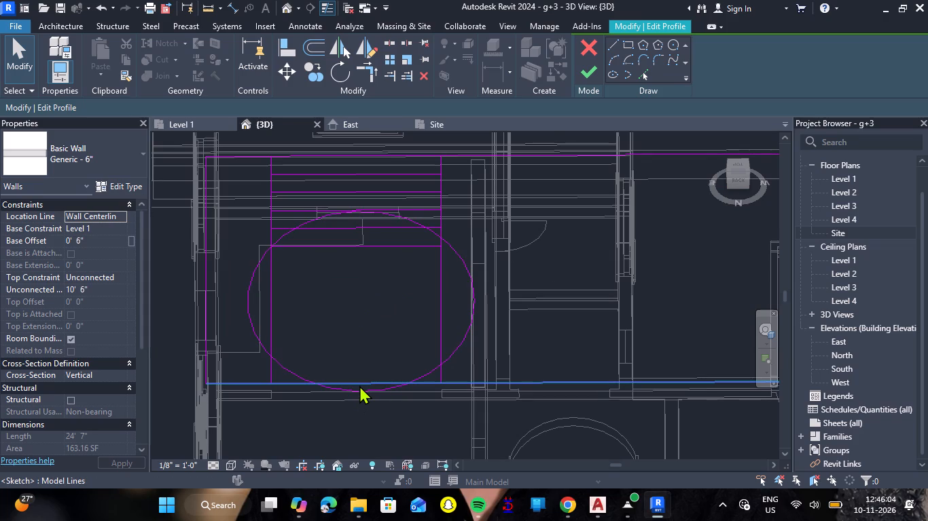
click(361, 393)
key(Left)
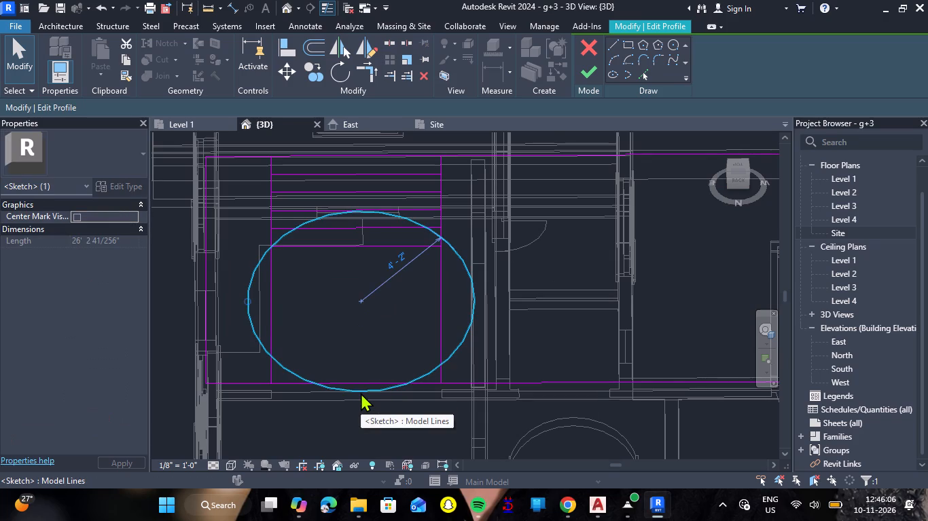
key(Left)
key(Left)
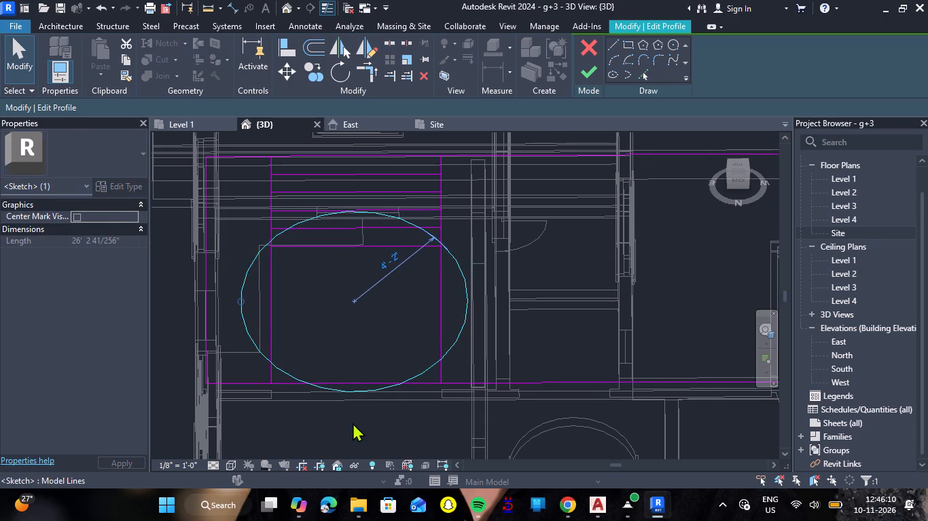
key(Escape)
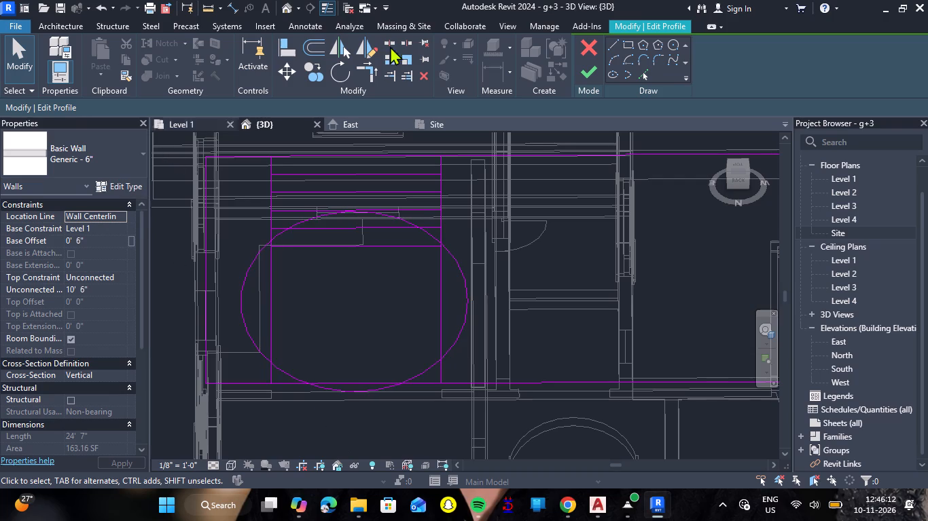
Delete the five horizontal cross lines between the two vertical lines.
click(309, 244)
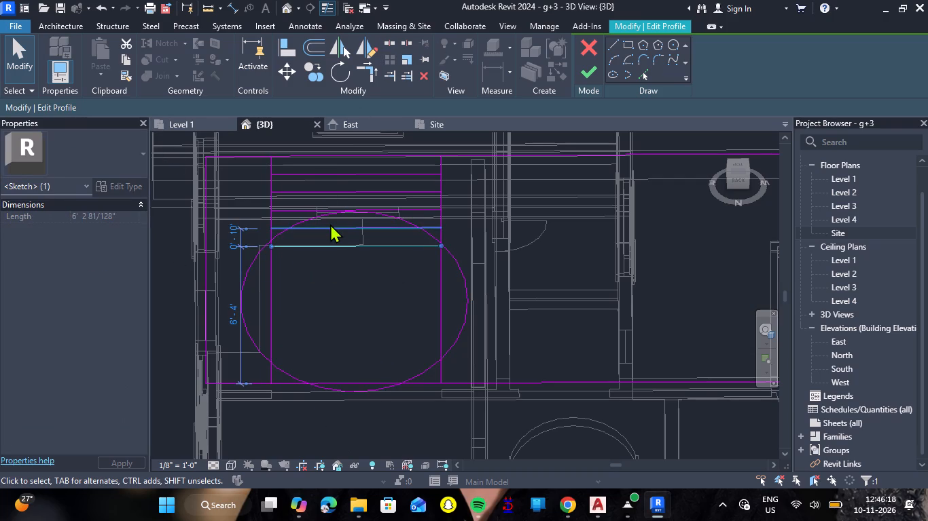
ctrl+click(330, 224)
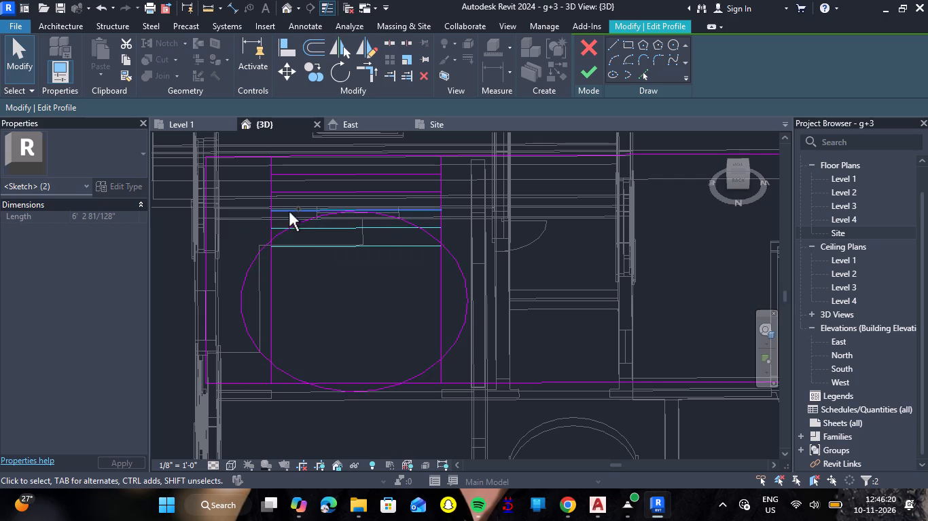
ctrl+click(289, 212)
ctrl+click(290, 189)
ctrl+click(293, 175)
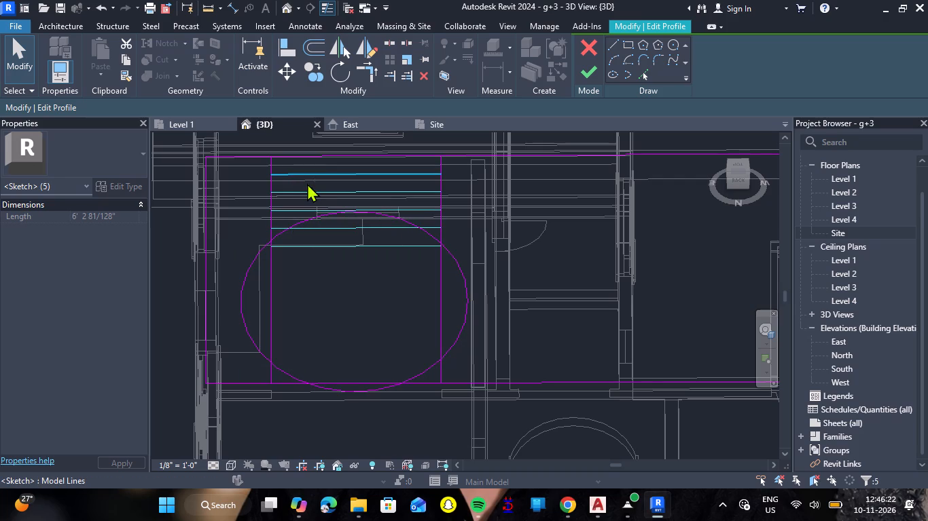
key(Delete)
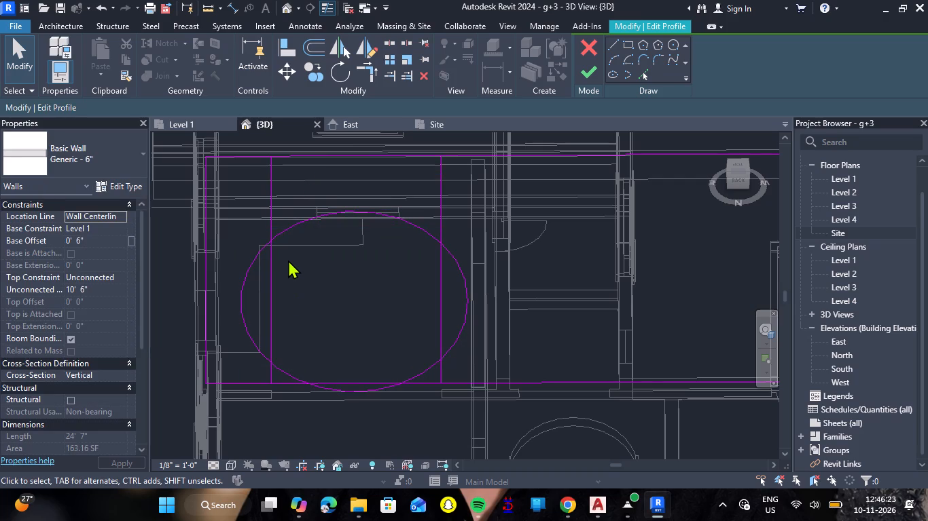
Split the circle where it crosses the wall profile's base line and delete the small arc below the base.
scroll(288, 260, up, 2)
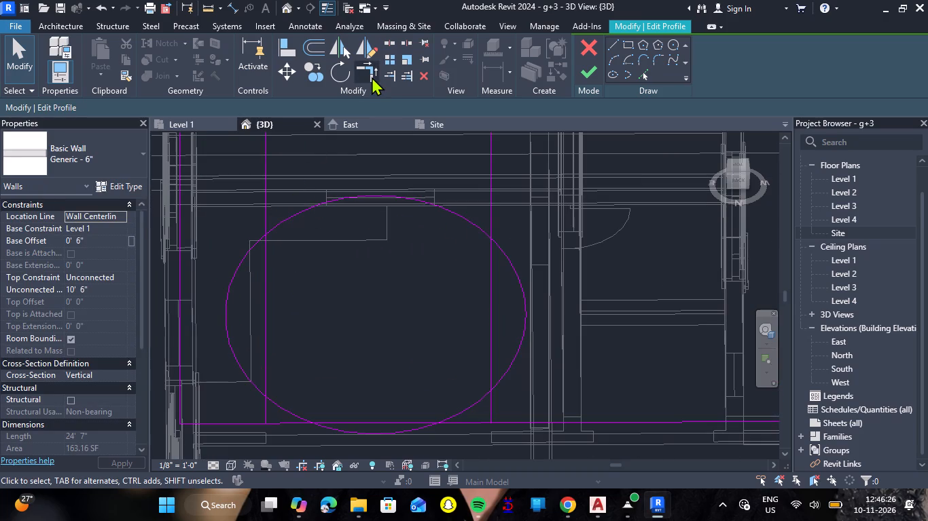
click(372, 77)
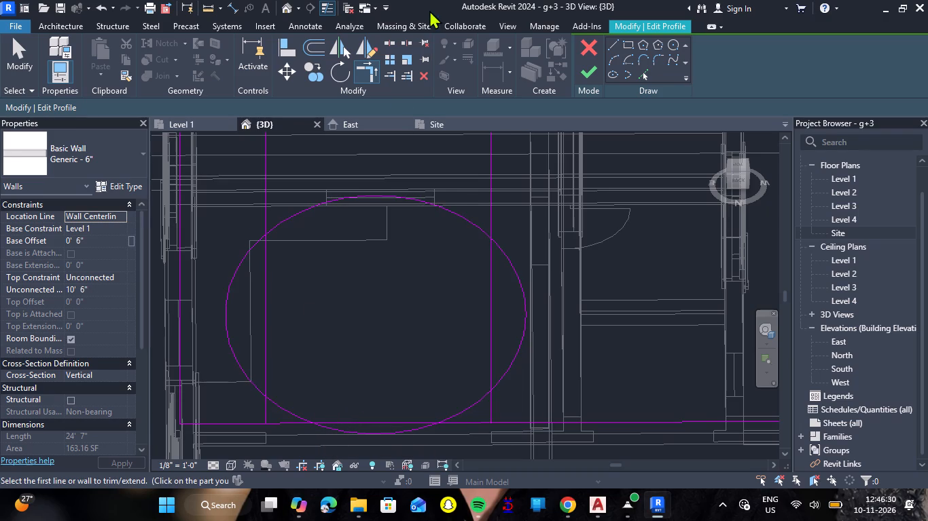
click(395, 47)
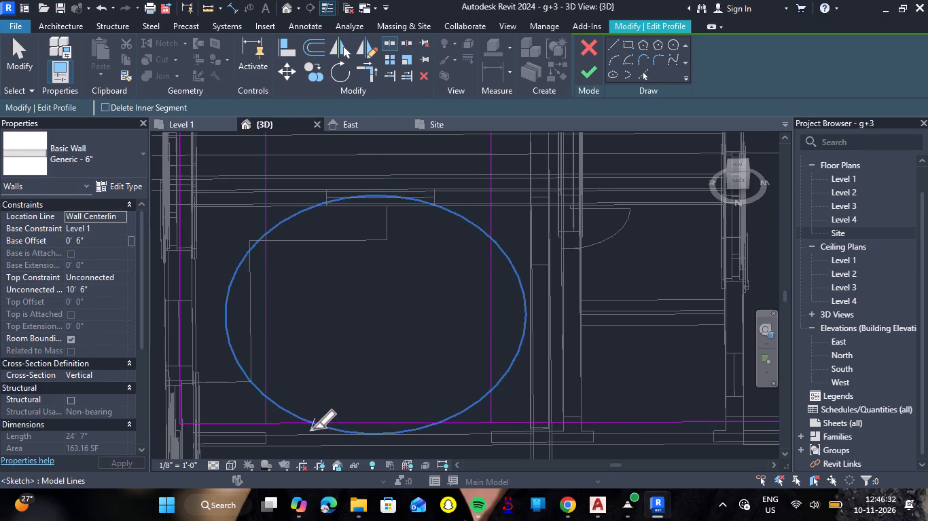
click(313, 427)
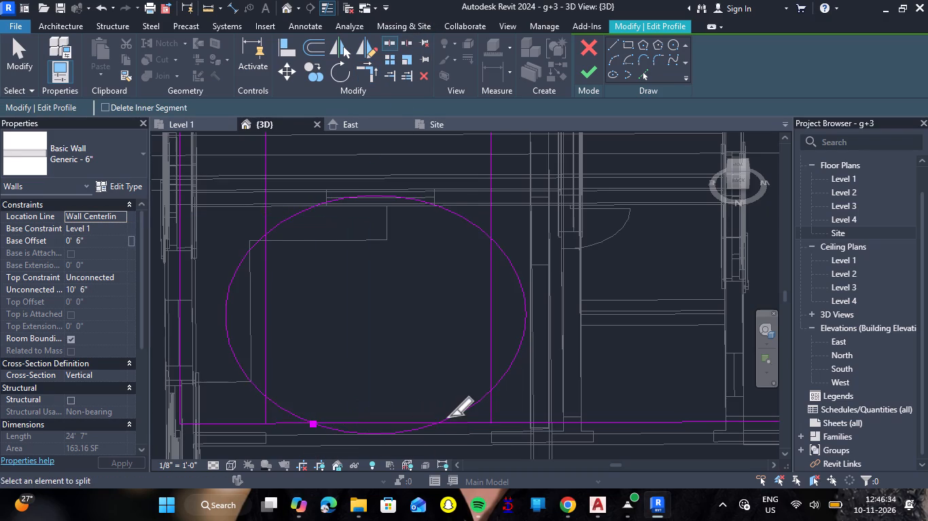
click(452, 421)
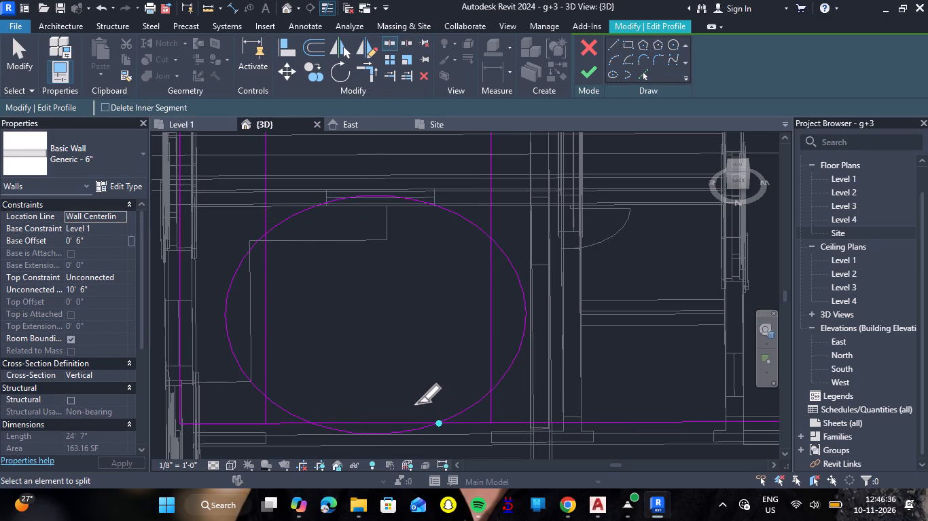
key(Escape)
key(Escape)
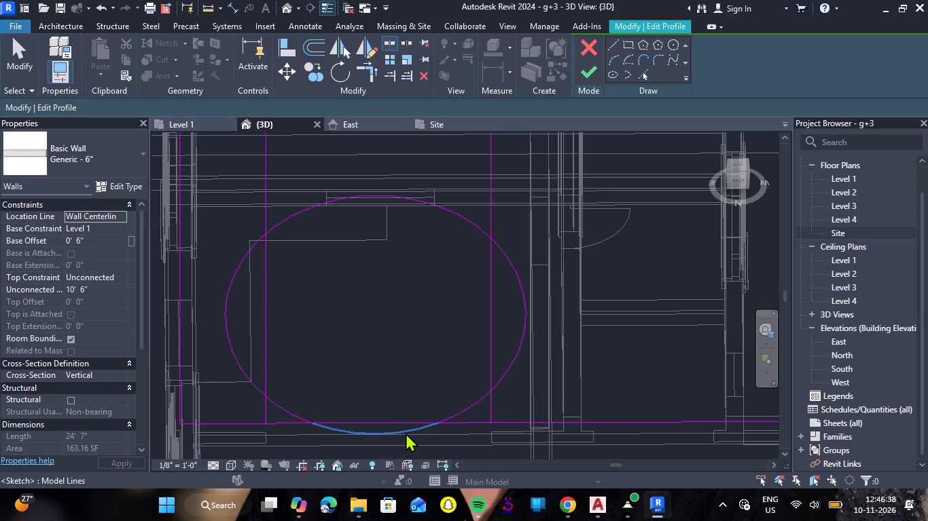
click(406, 433)
key(Delete)
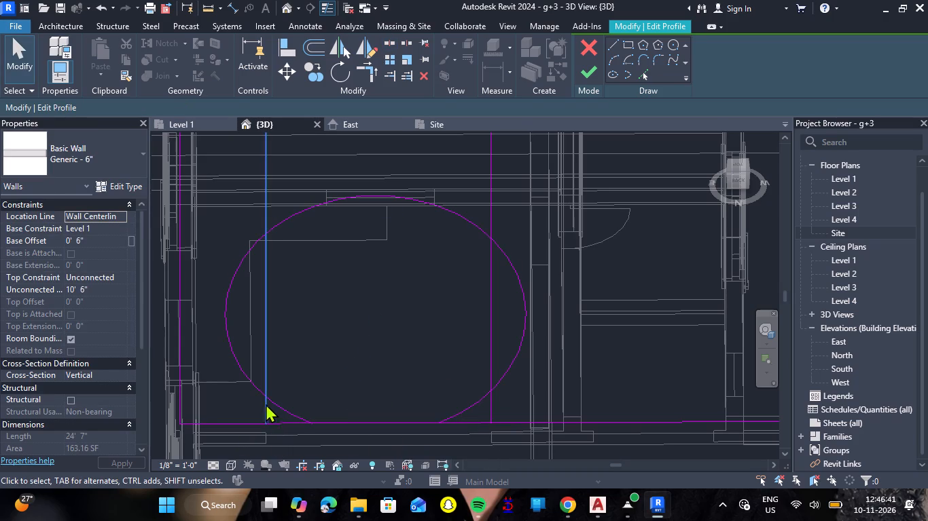
Split the circle where it crosses the two vertical lines and delete the two side arcs bulging outside them.
click(391, 45)
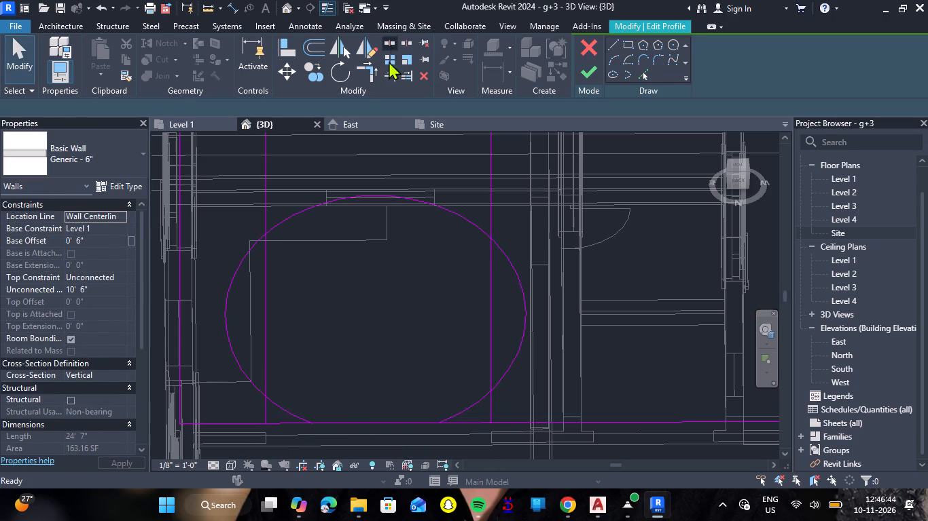
click(272, 400)
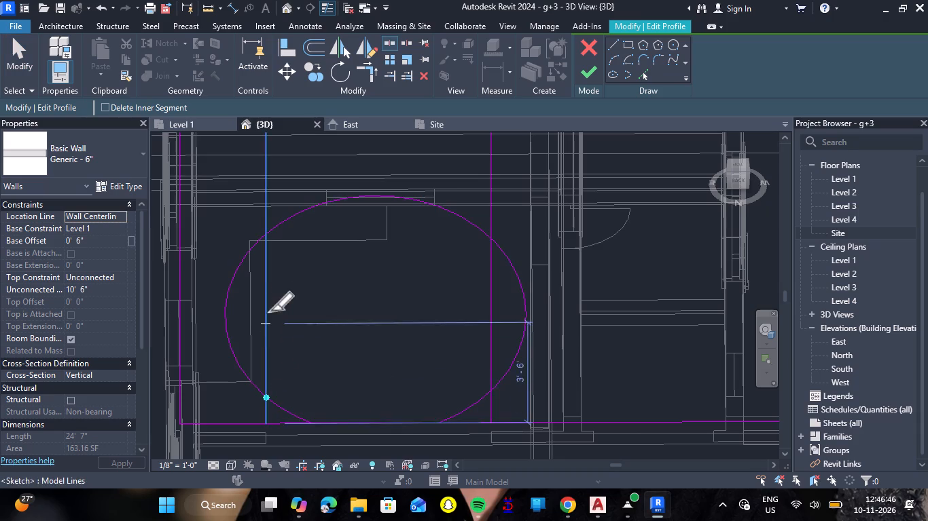
click(268, 233)
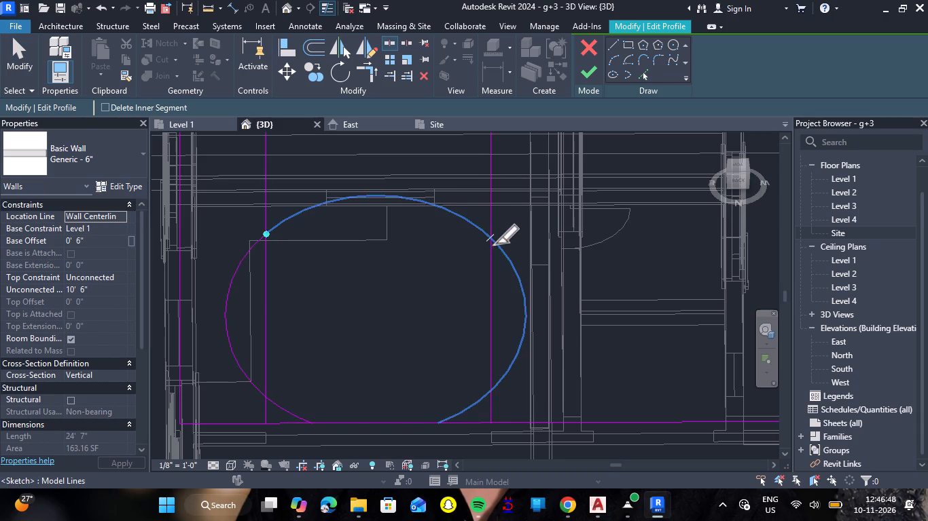
click(495, 243)
click(495, 385)
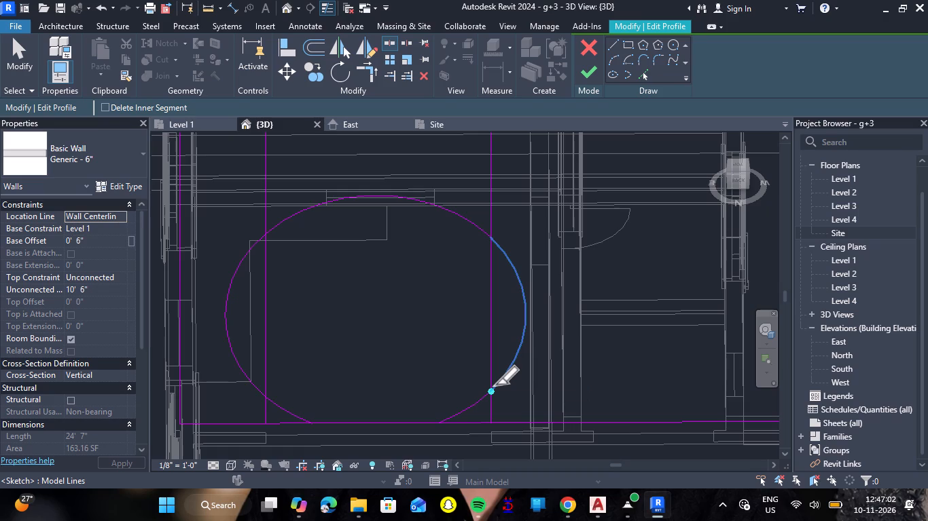
key(Escape)
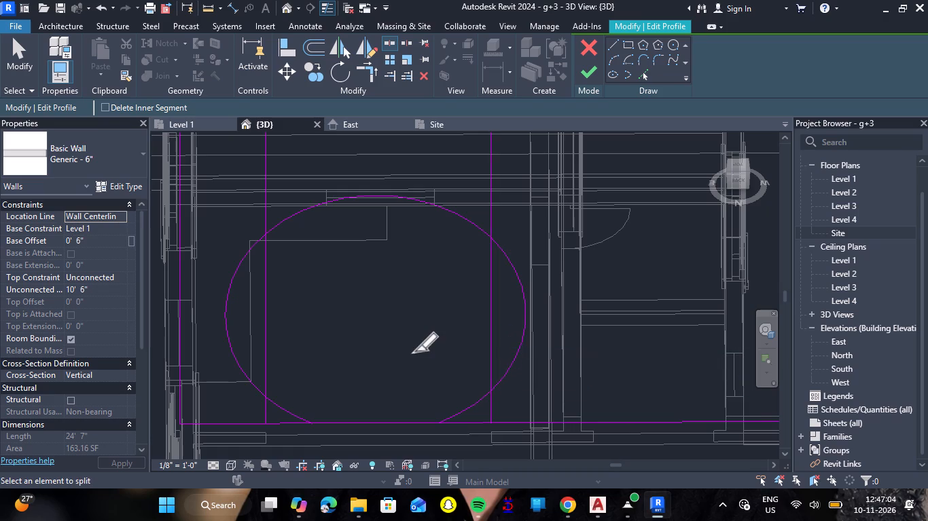
key(Escape)
click(519, 343)
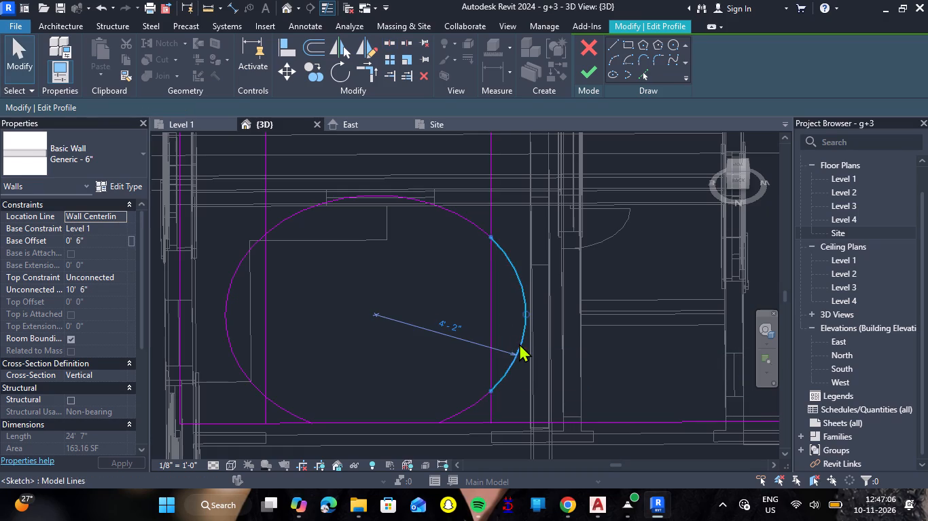
ctrl+click(228, 307)
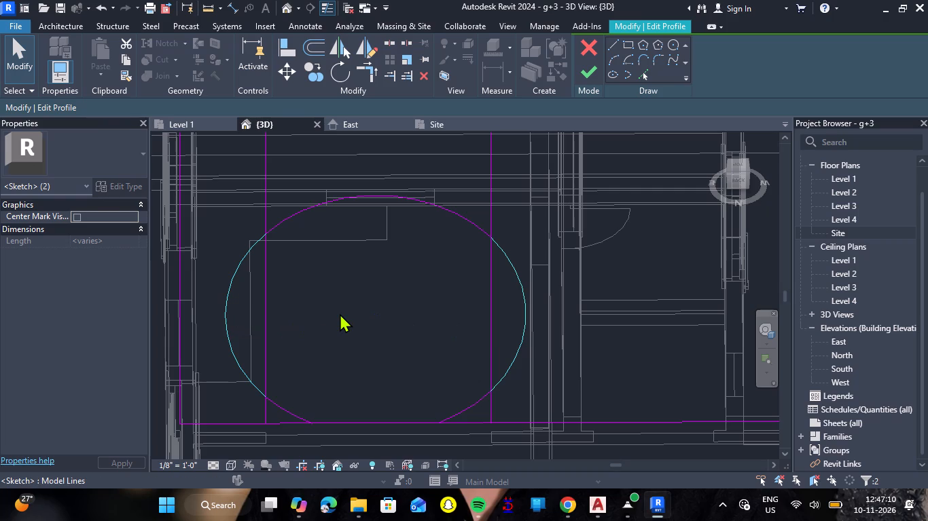
key(Delete)
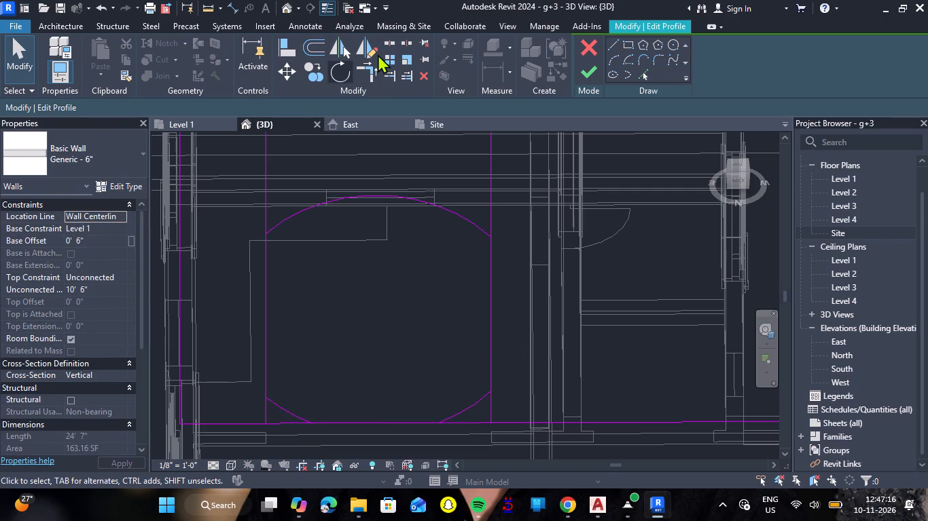
Trim both vertical lines to the top arc and the lower corner arcs, removing their ends above and below.
click(374, 71)
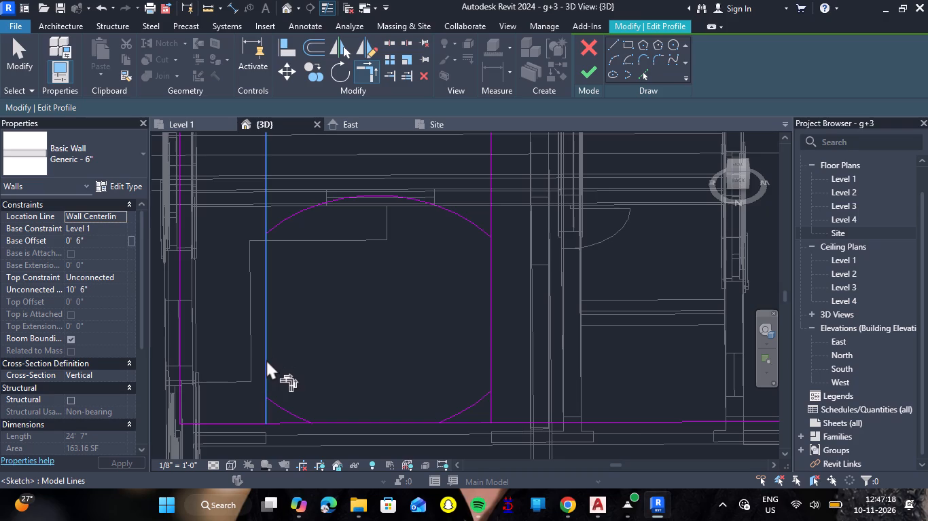
click(266, 360)
click(276, 400)
scroll(321, 323, down, 1)
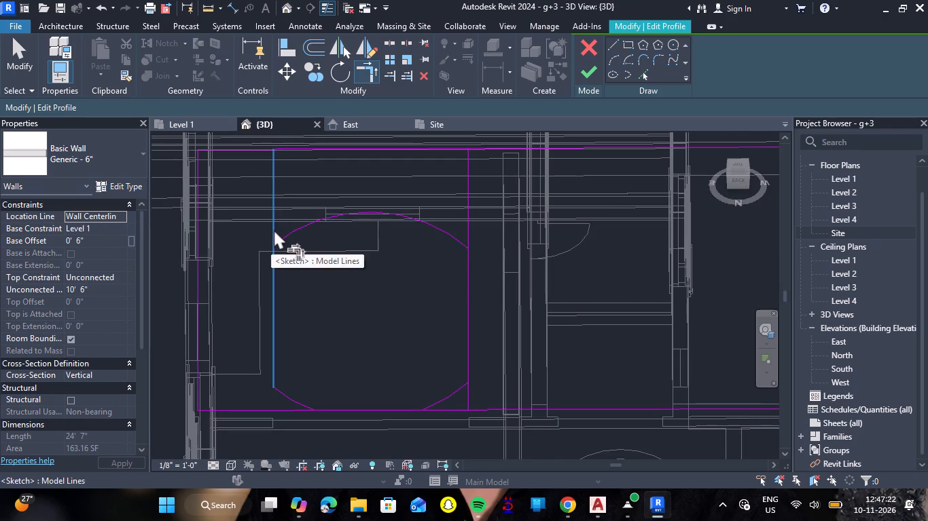
click(270, 259)
click(292, 231)
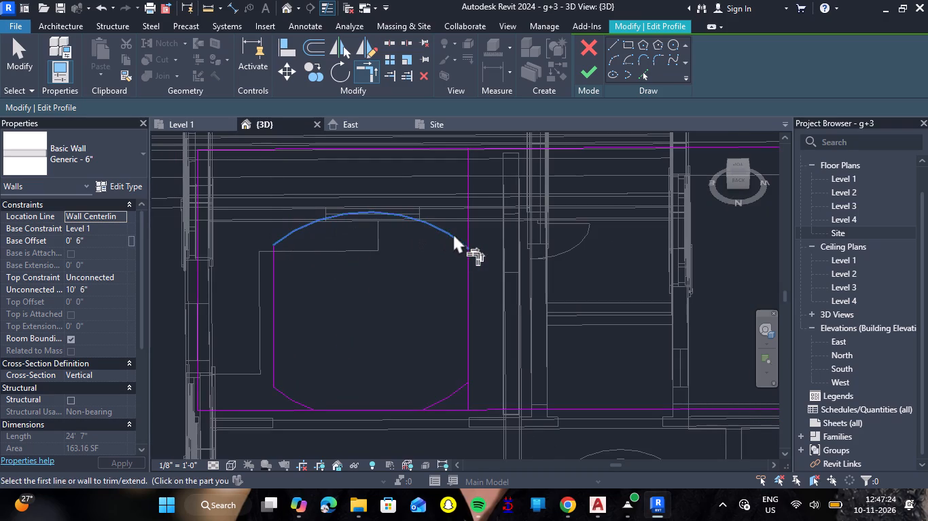
click(453, 235)
click(468, 266)
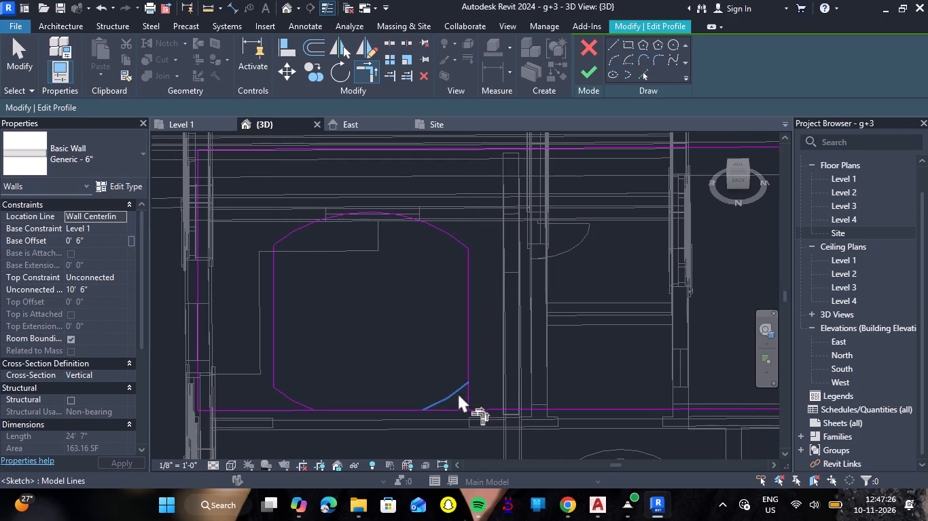
click(455, 393)
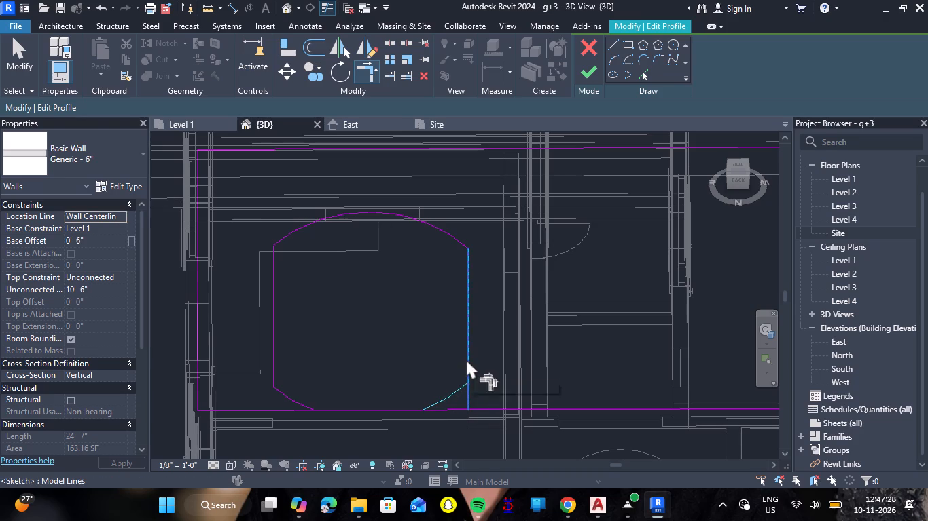
click(466, 359)
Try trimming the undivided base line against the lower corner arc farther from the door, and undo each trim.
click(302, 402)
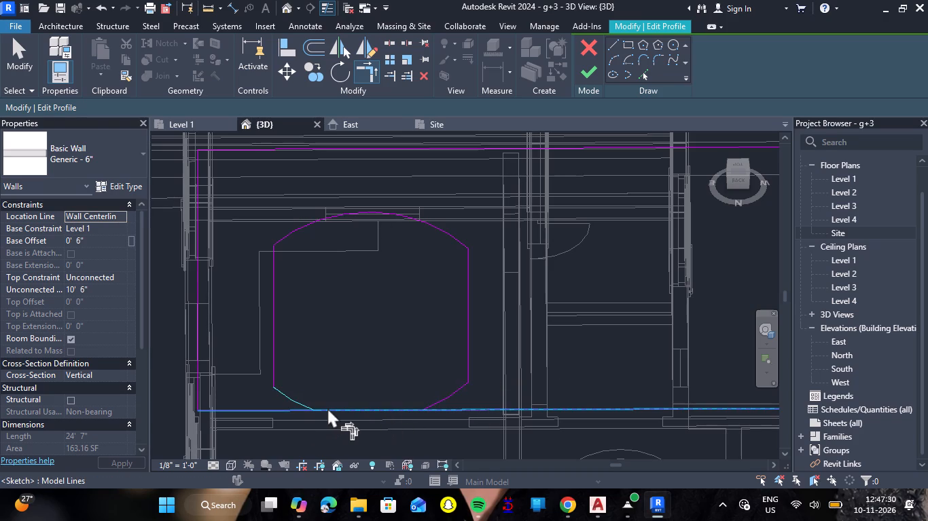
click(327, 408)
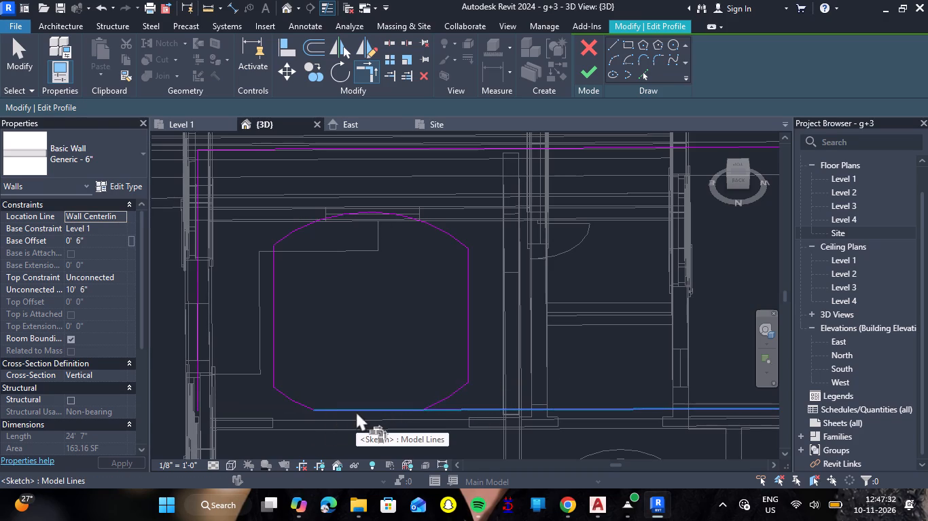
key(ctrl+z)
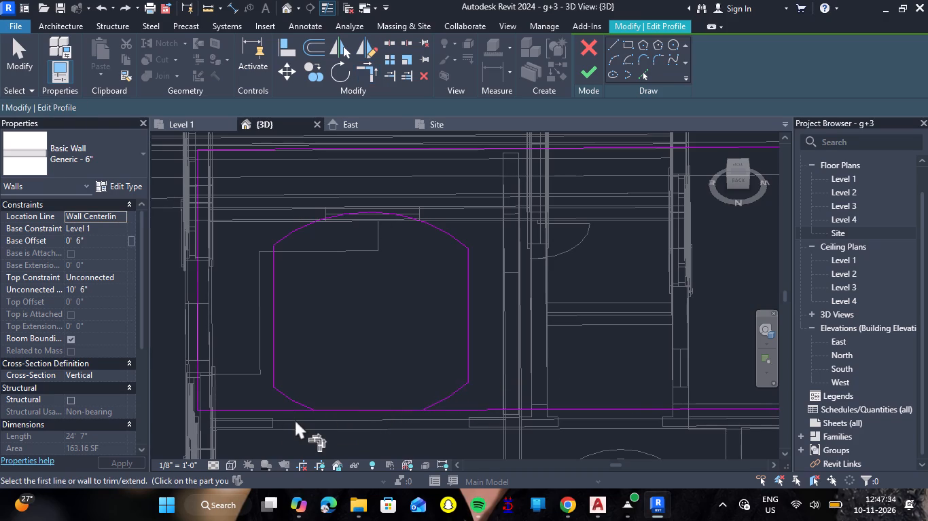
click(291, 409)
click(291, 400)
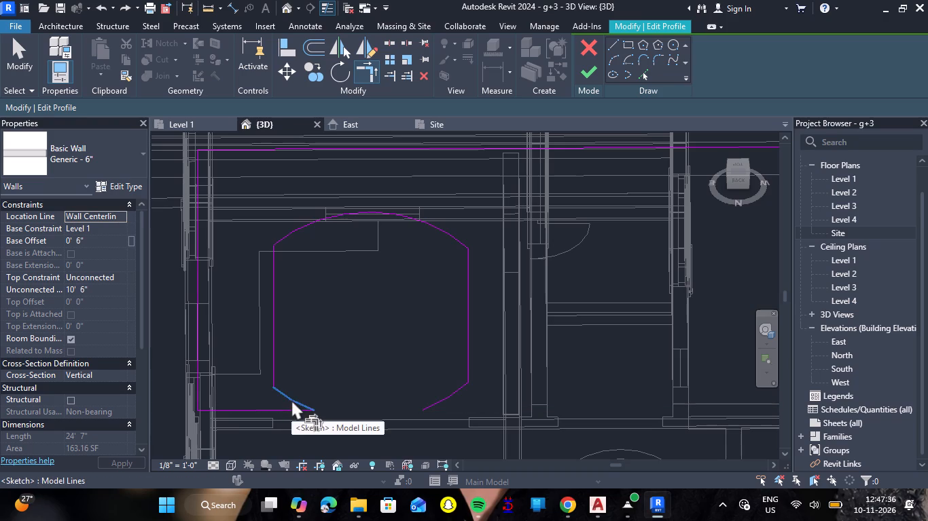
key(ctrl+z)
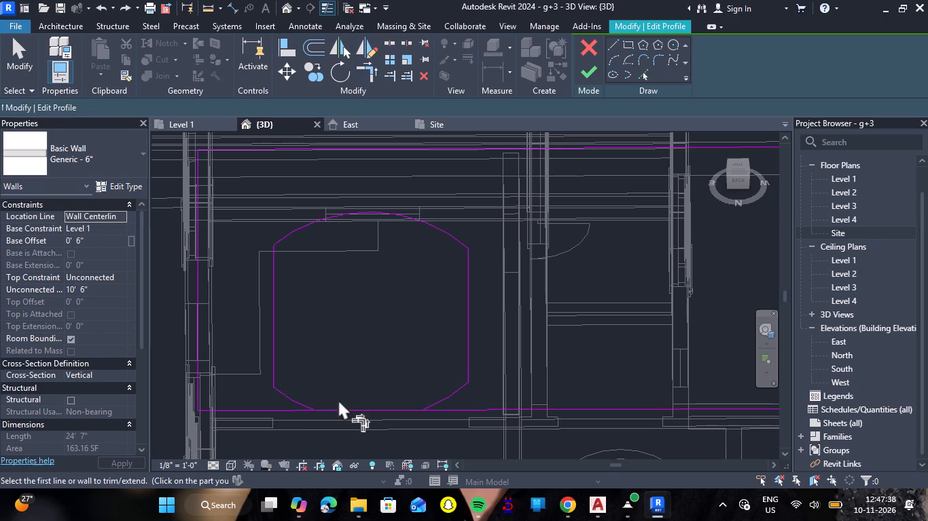
Split the base line at the door-side corner arc, trim its other part to the opposite corner arc, and finish the profile edit.
click(387, 42)
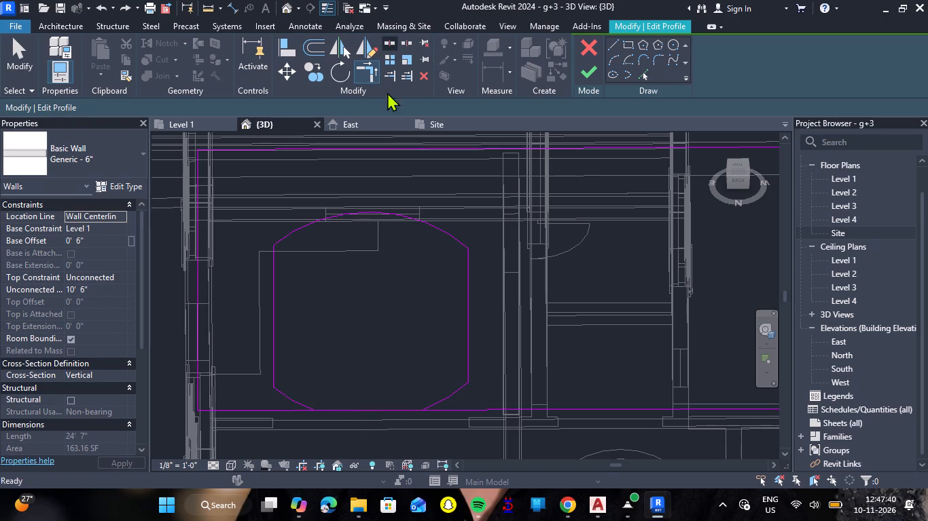
click(429, 411)
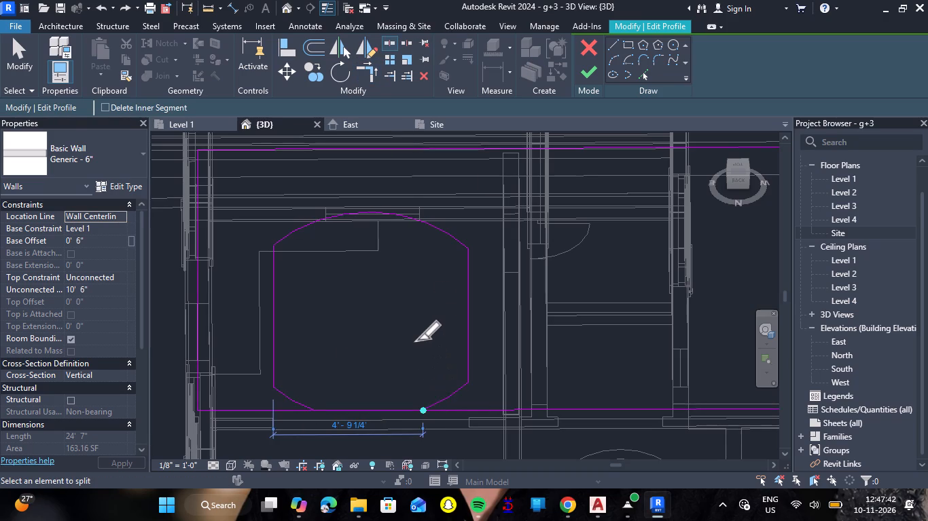
key(Escape)
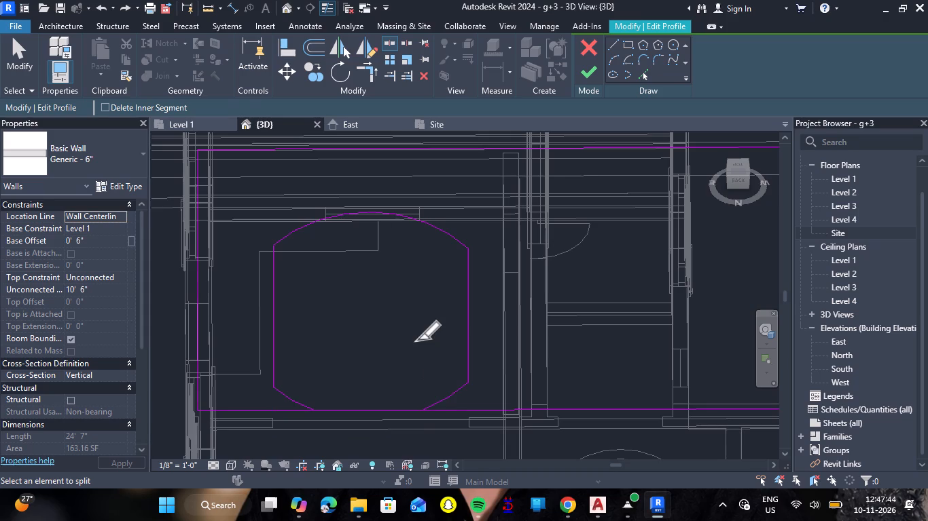
click(370, 75)
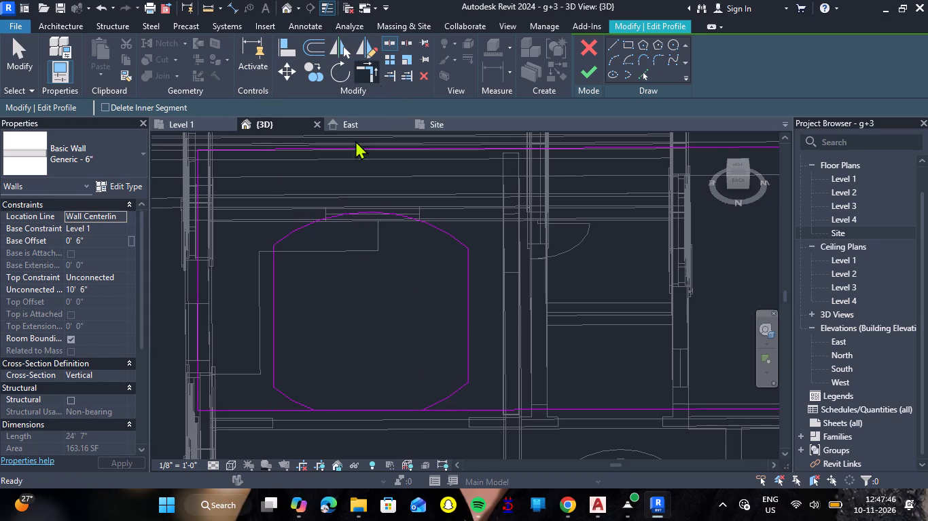
click(279, 409)
click(288, 395)
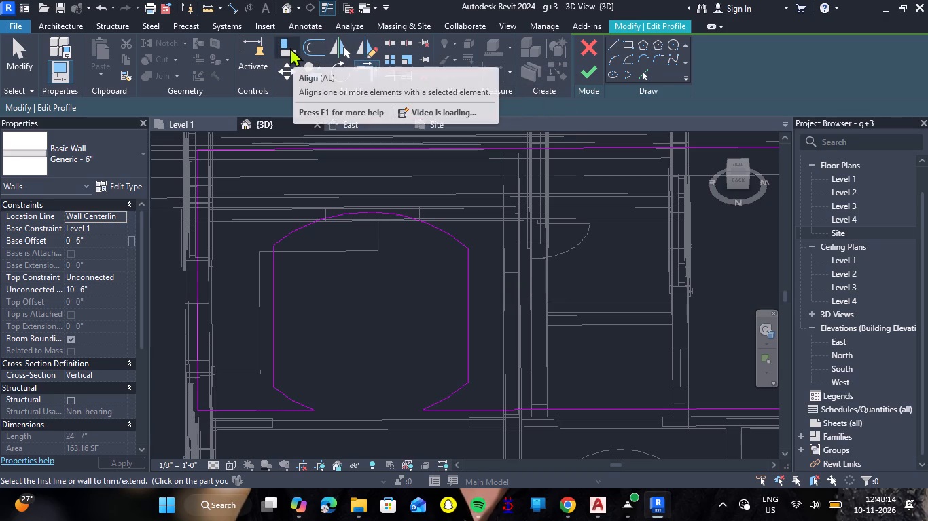
click(585, 82)
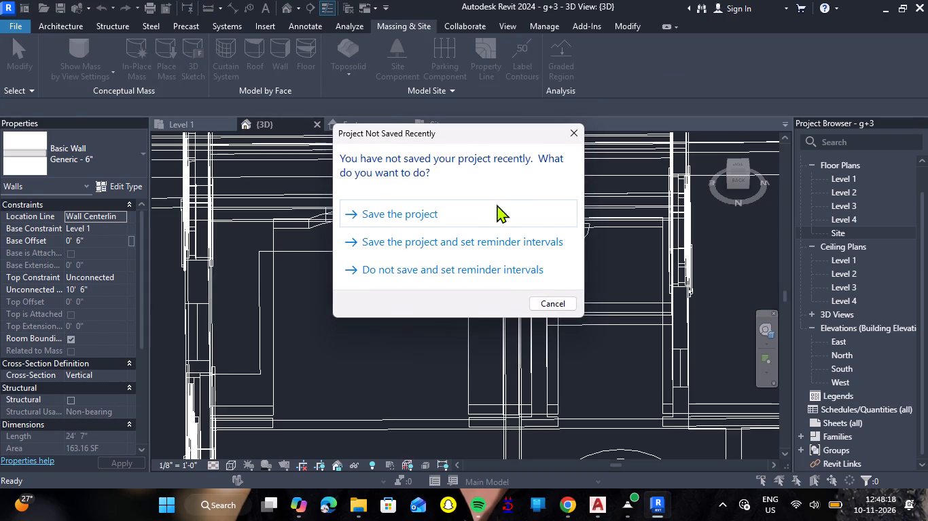
Save the project.
click(497, 218)
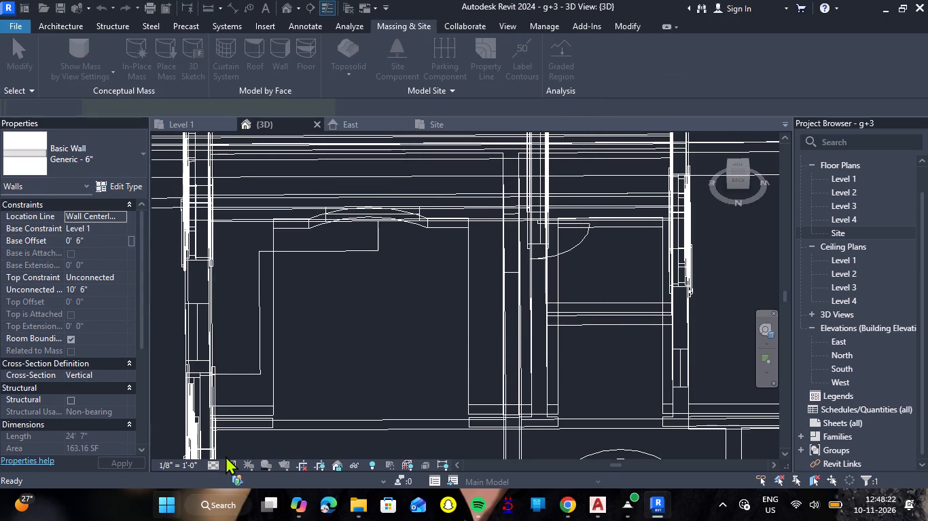
Set the 3D view's visual style to Realistic.
click(510, 180)
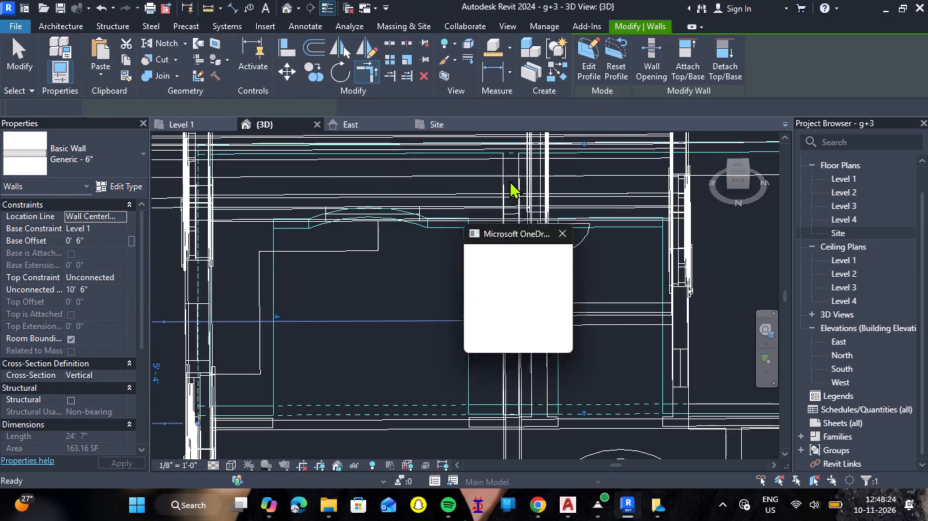
click(238, 464)
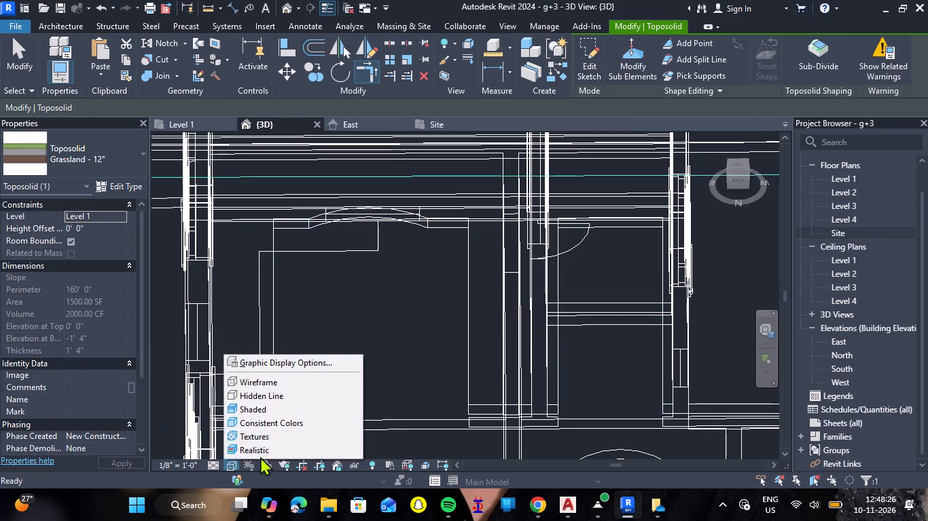
click(279, 444)
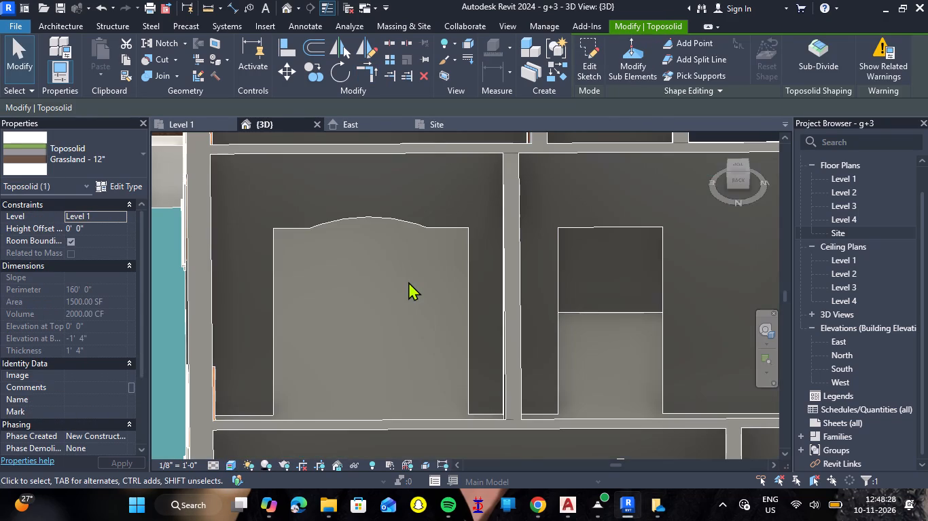
Edit the kitchen wall's profile to raise the opening's top arc to a radius of about 3'-2", and finish the edit.
scroll(414, 284, down, 3)
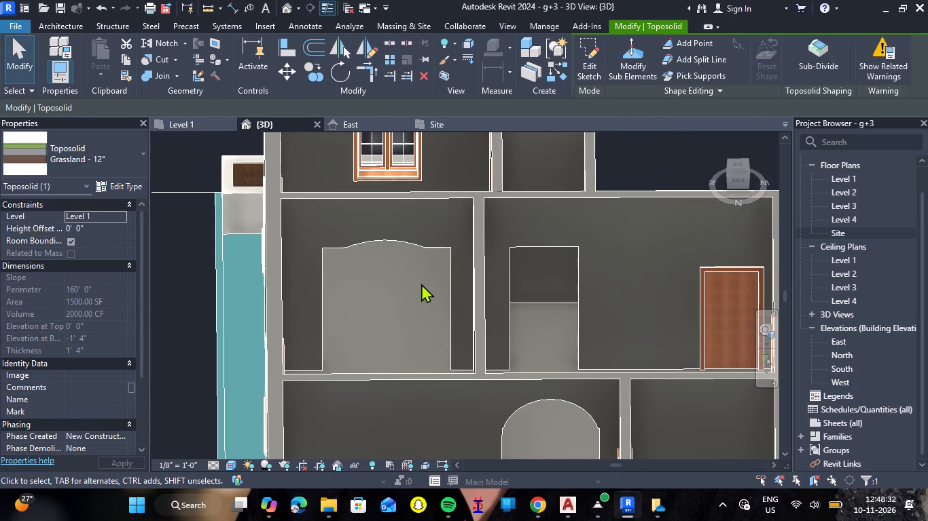
click(408, 410)
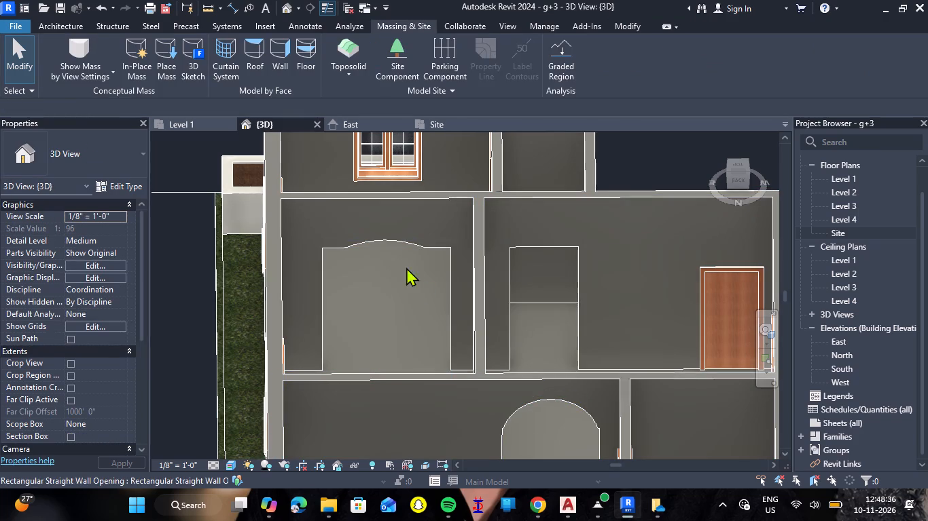
shift+middle_drag(404, 267, 344, 331)
shift+right_drag(404, 267, 344, 331)
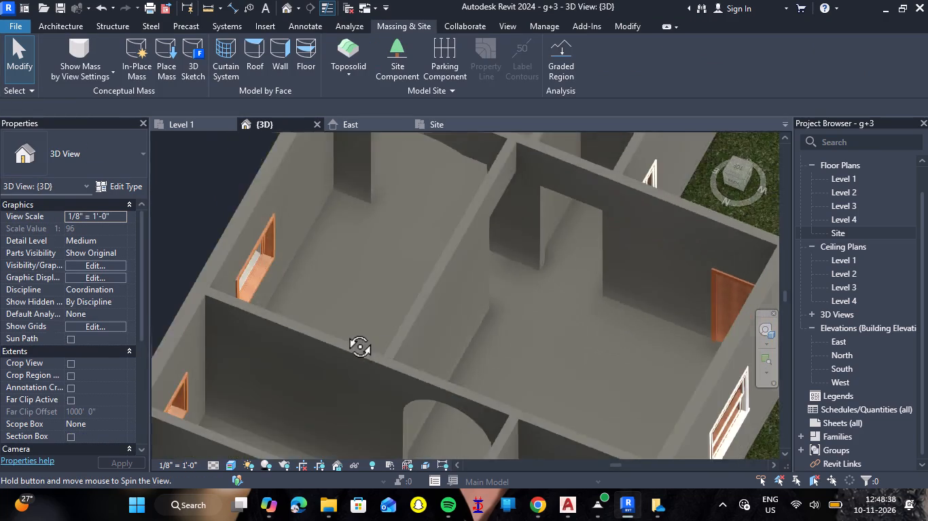
shift+middle_drag(344, 331, 425, 270)
shift+right_drag(344, 331, 425, 270)
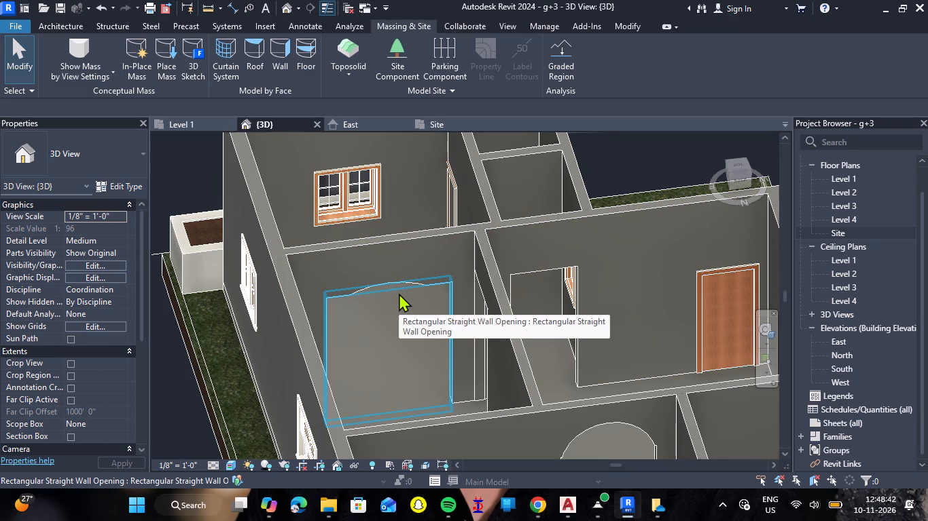
scroll(399, 293, up, 3)
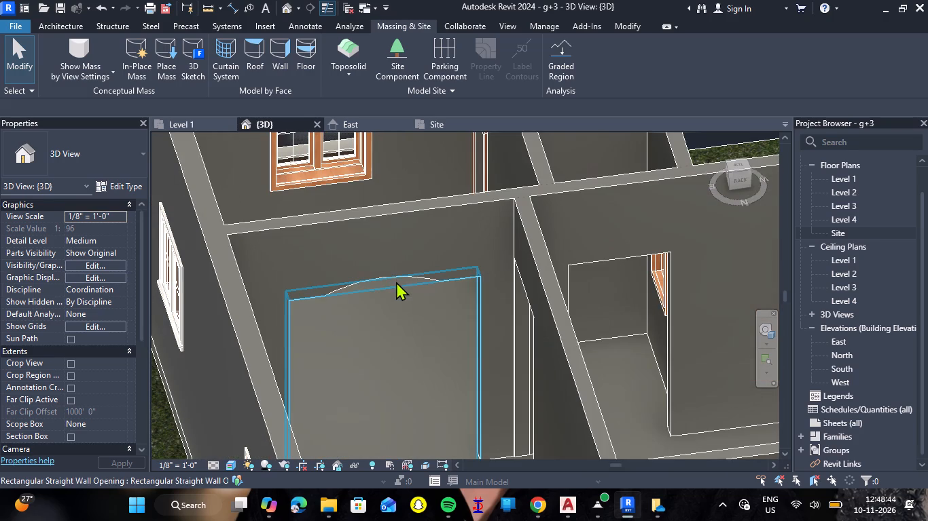
double_click(395, 278)
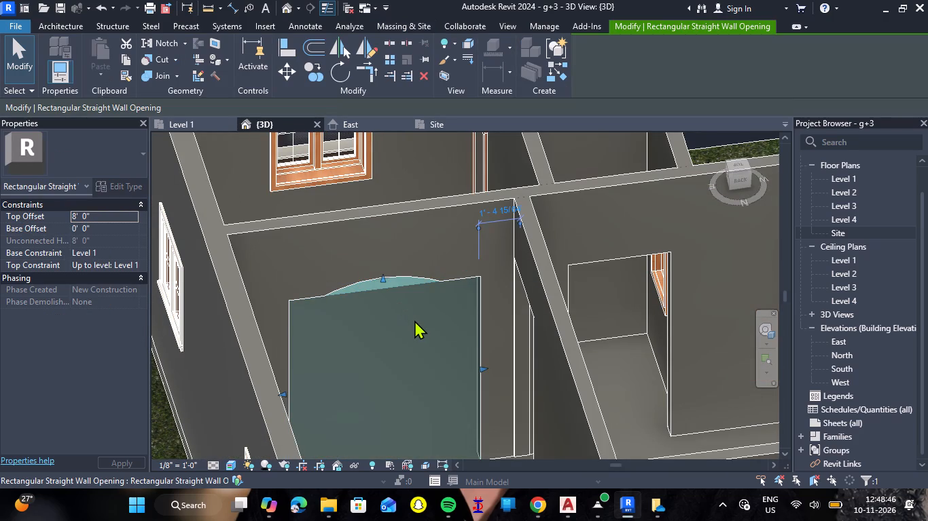
shift+right_drag(419, 324, 384, 313)
shift+middle_drag(419, 324, 384, 313)
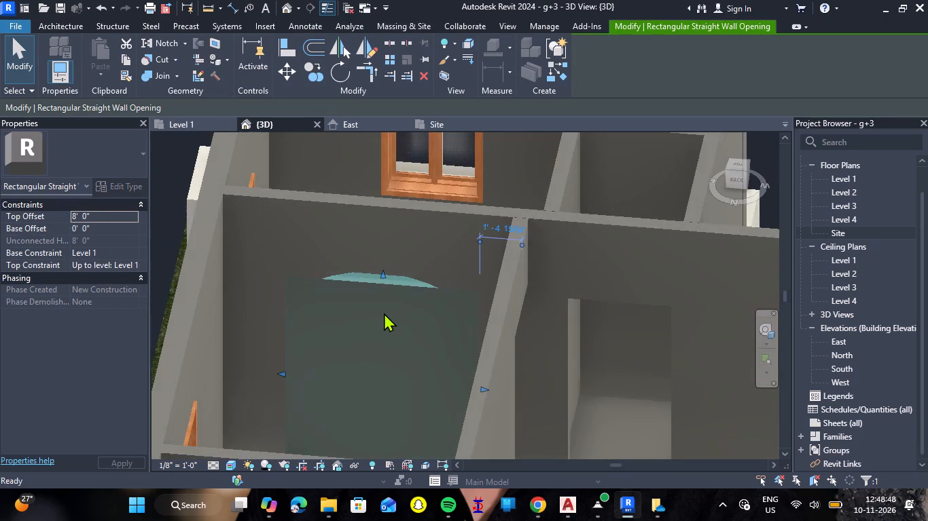
double_click(384, 313)
triple_click(395, 270)
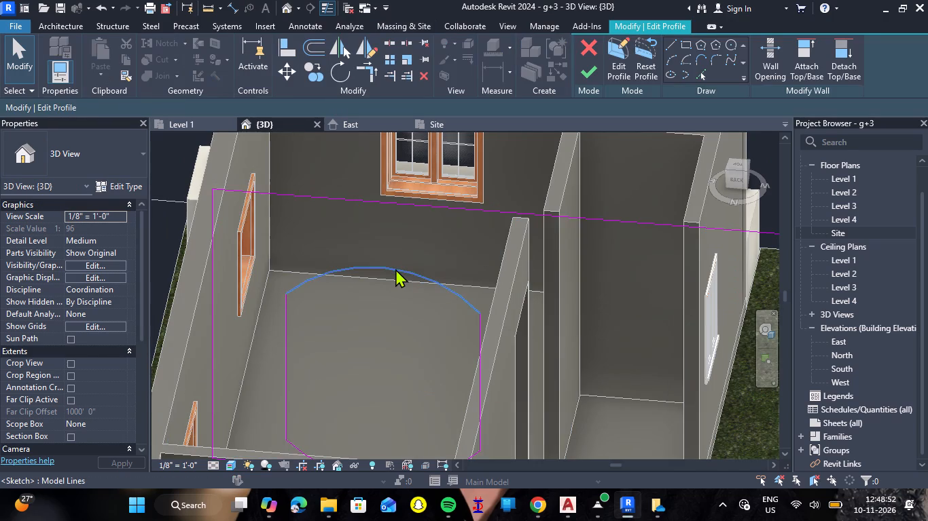
click(395, 269)
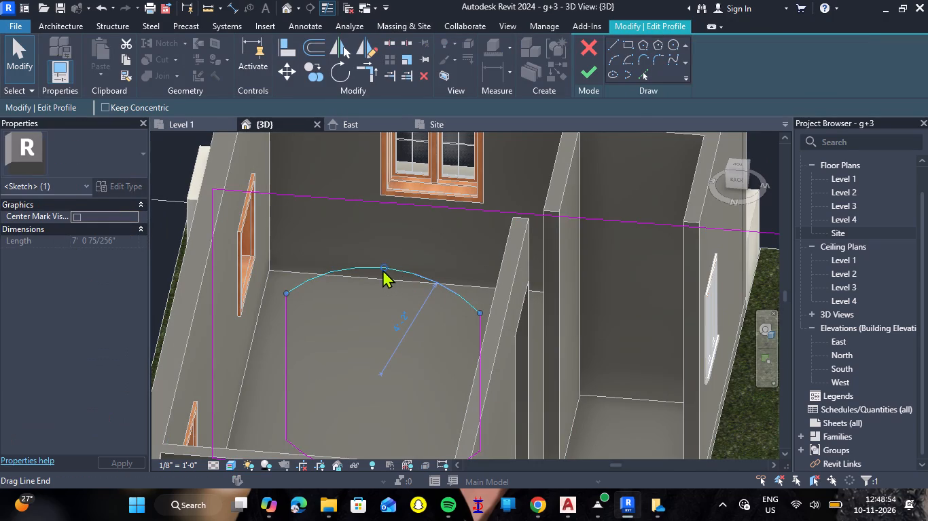
drag(382, 265, 386, 248)
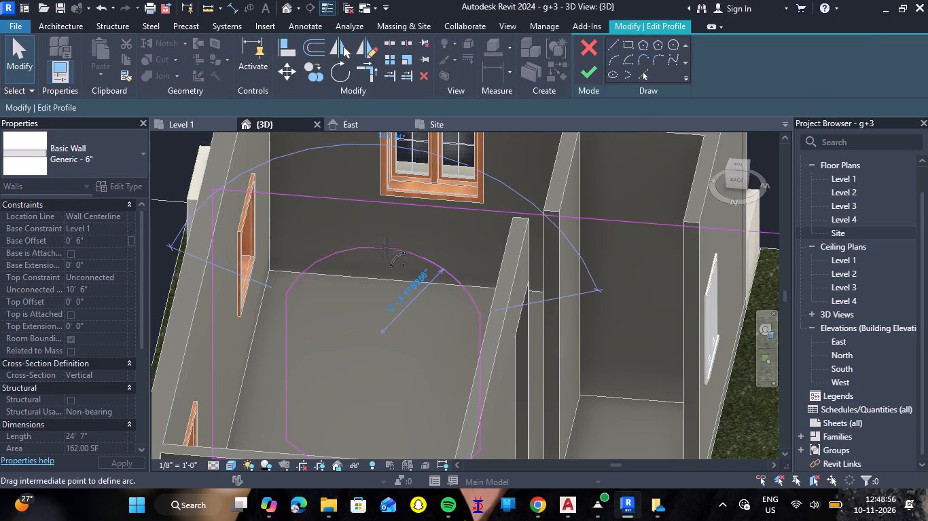
drag(386, 248, 387, 242)
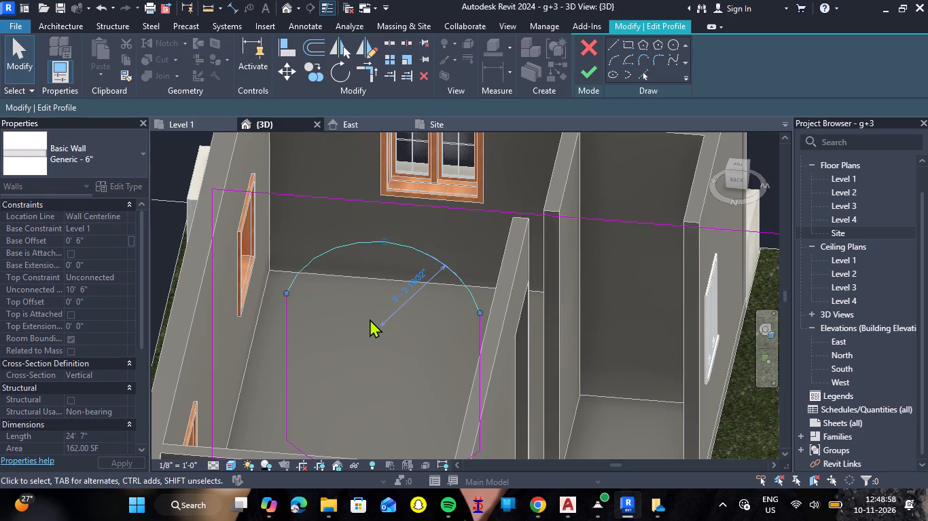
click(594, 63)
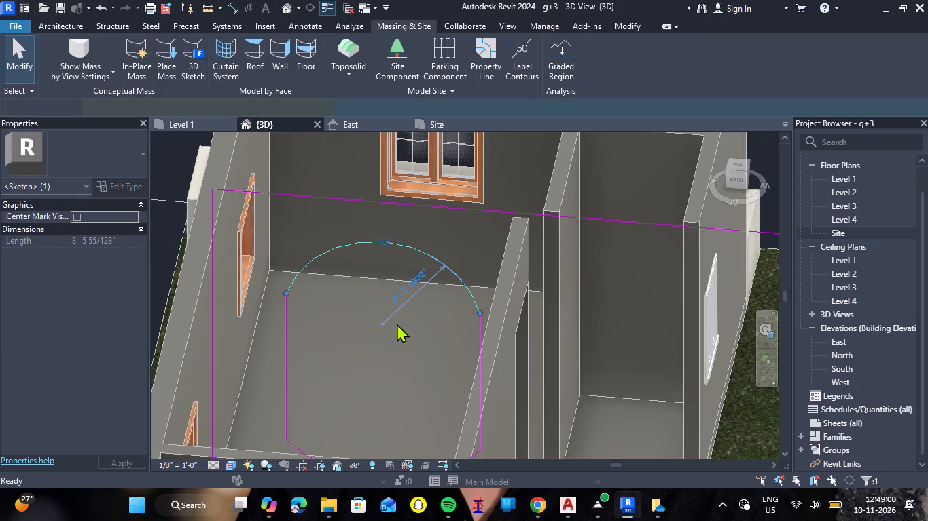
scroll(397, 324, down, 3)
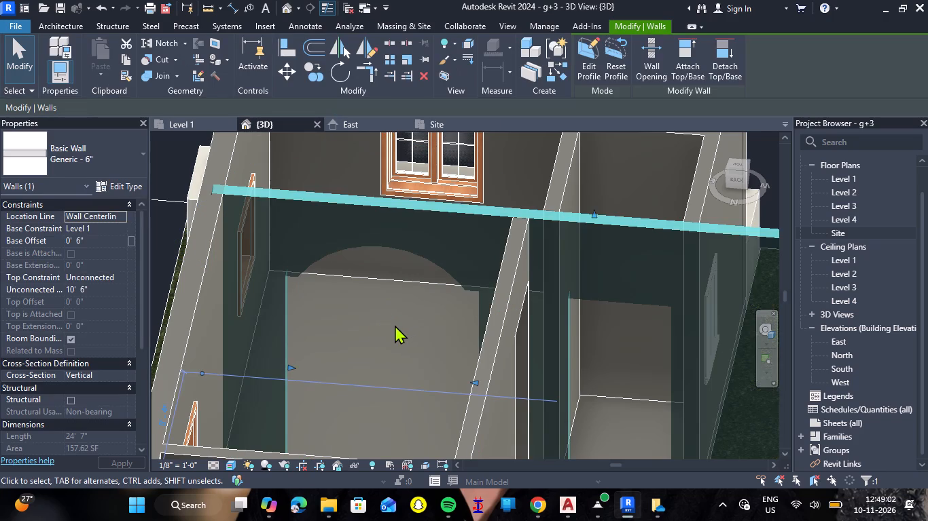
scroll(395, 325, down, 3)
click(249, 281)
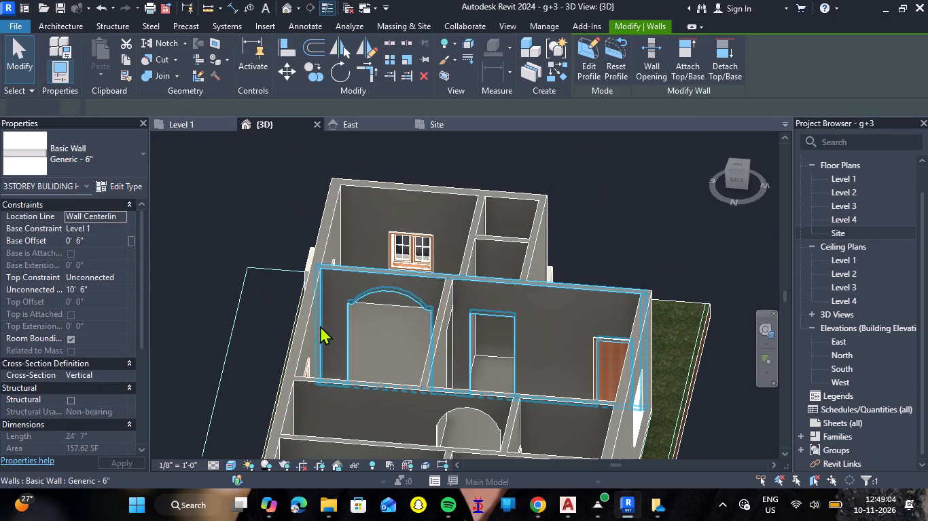
click(609, 250)
Examine the reshaped arched opening in the kitchen wall, close up and in relation to the surrounding rooms.
middle_drag(376, 336, 387, 334)
shift+right_drag(376, 336, 387, 334)
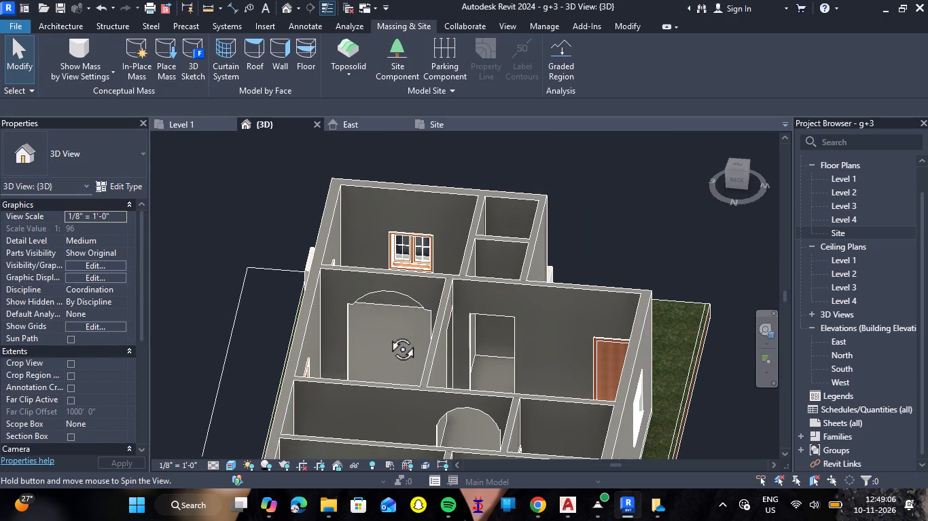
middle_drag(387, 334, 385, 291)
shift+right_drag(387, 334, 385, 291)
shift+middle_click(385, 291)
scroll(385, 291, up, 7)
scroll(328, 331, up, 1)
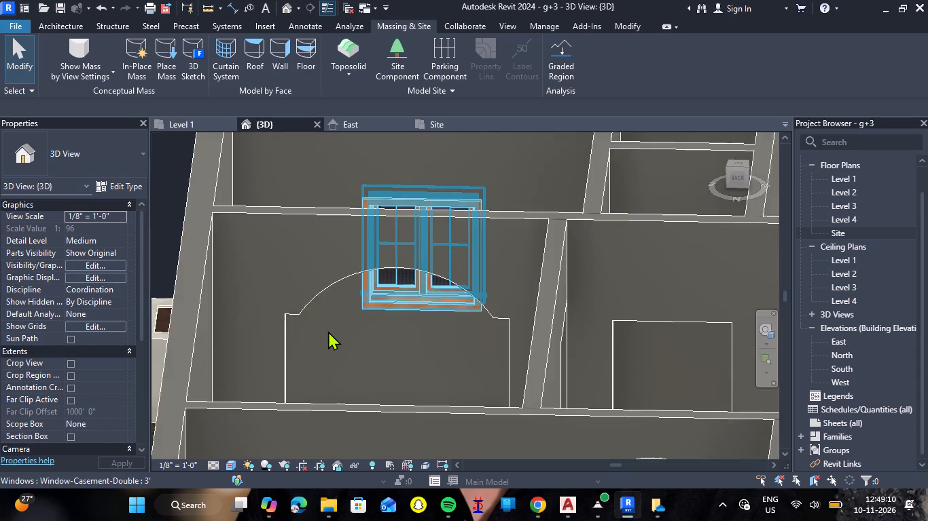
scroll(328, 331, up, 3)
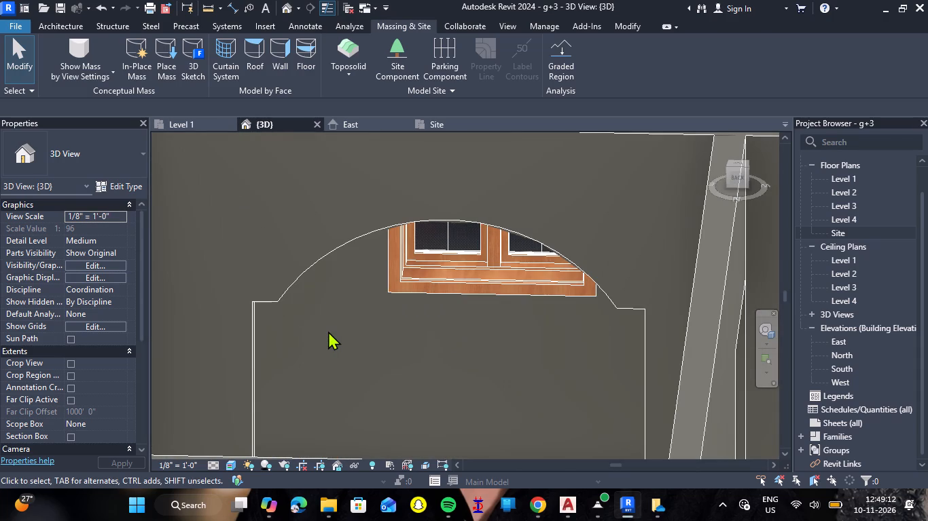
scroll(328, 331, down, 9)
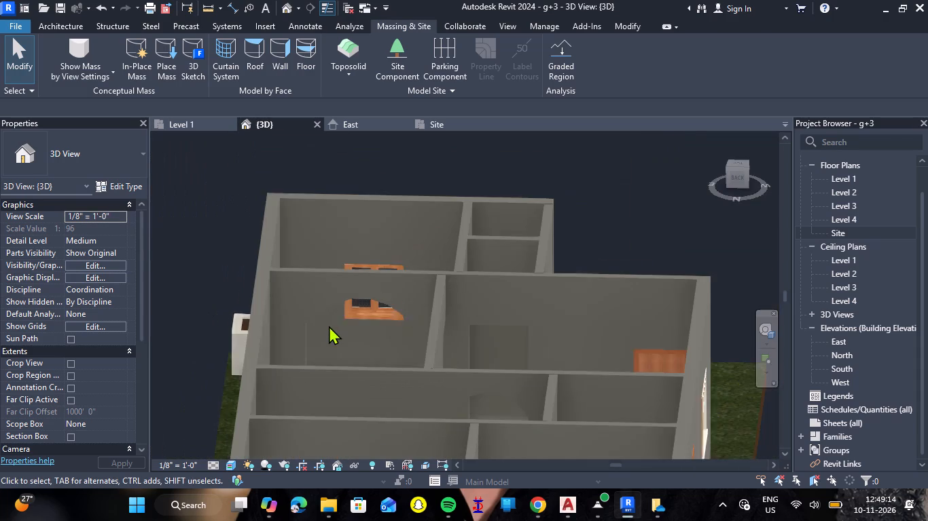
scroll(329, 326, down, 3)
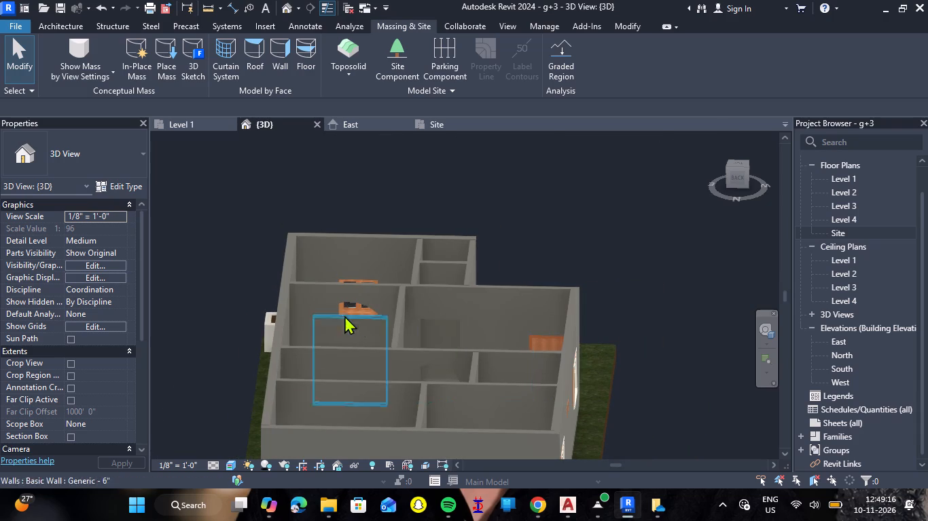
Examine the whole ground floor in 3D from the front and above, including its openings, doors, windows and rear rooms.
shift+middle_drag(662, 392, 557, 438)
shift+right_drag(662, 392, 557, 438)
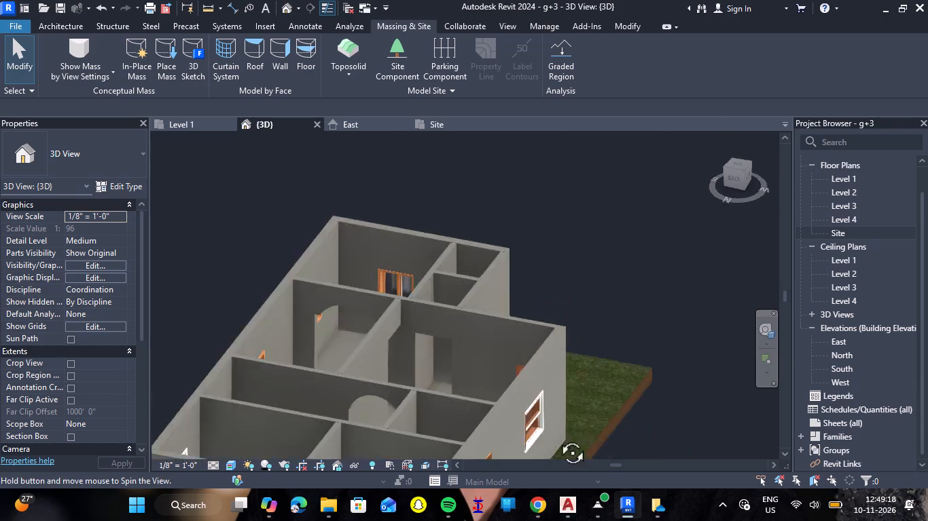
shift+middle_drag(557, 438, 353, 424)
shift+right_drag(557, 438, 353, 424)
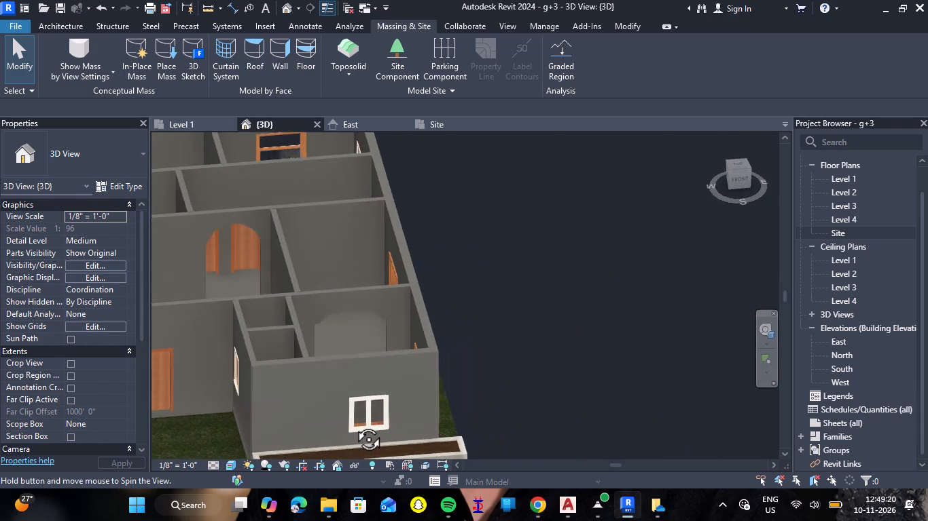
shift+middle_drag(353, 424, 340, 512)
shift+right_drag(353, 424, 340, 512)
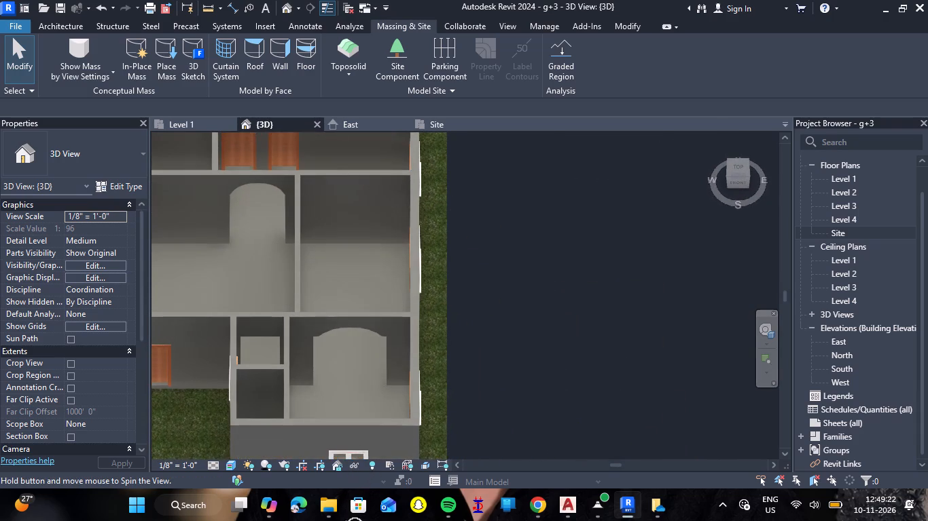
shift+middle_drag(340, 512, 347, 450)
shift+right_drag(340, 512, 347, 450)
scroll(439, 327, down, 5)
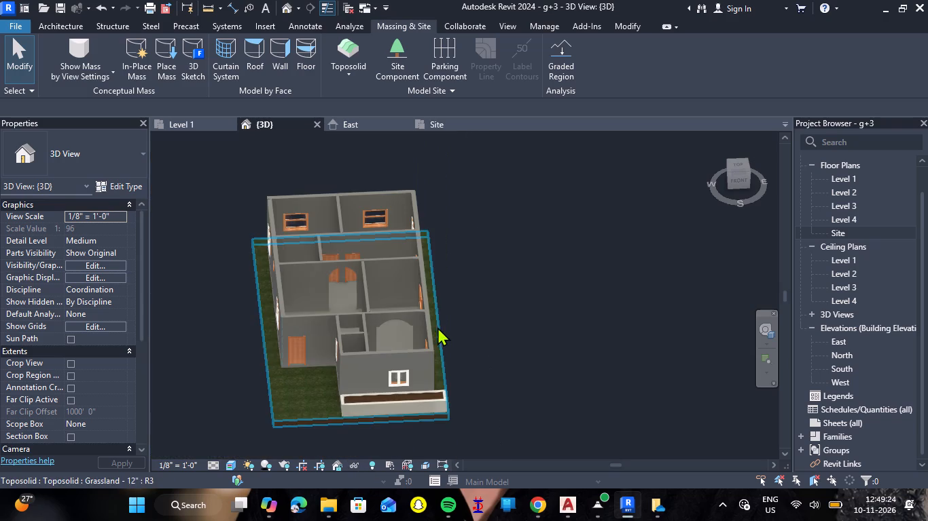
scroll(267, 248, up, 3)
scroll(297, 182, up, 6)
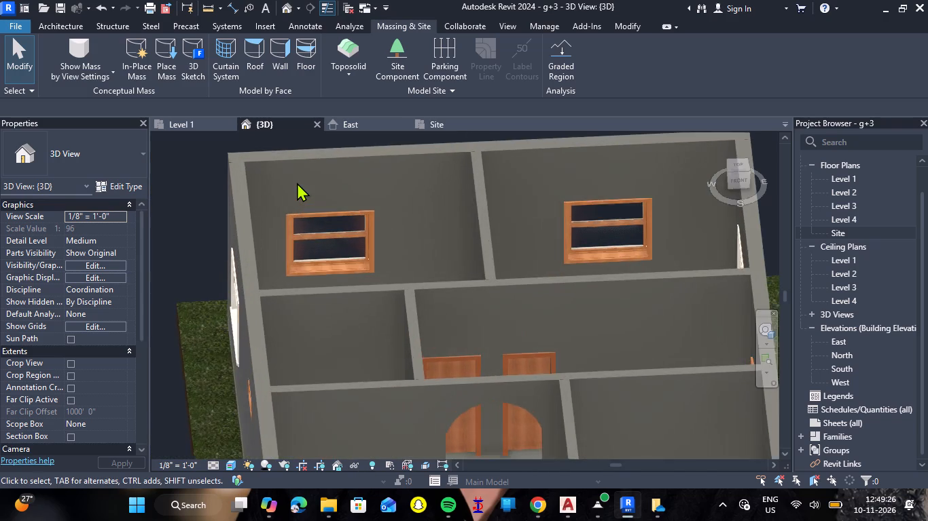
scroll(308, 200, down, 4)
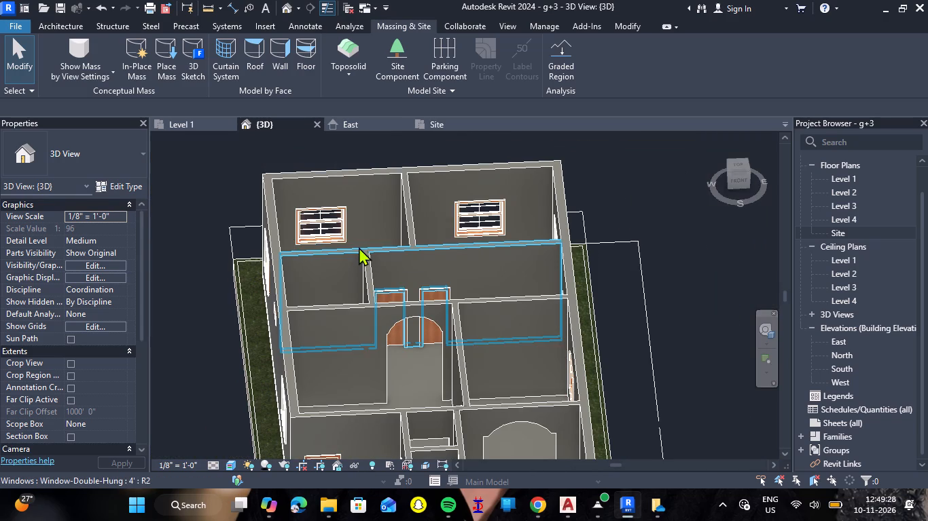
shift+middle_drag(361, 247, 352, 288)
shift+right_drag(360, 247, 352, 288)
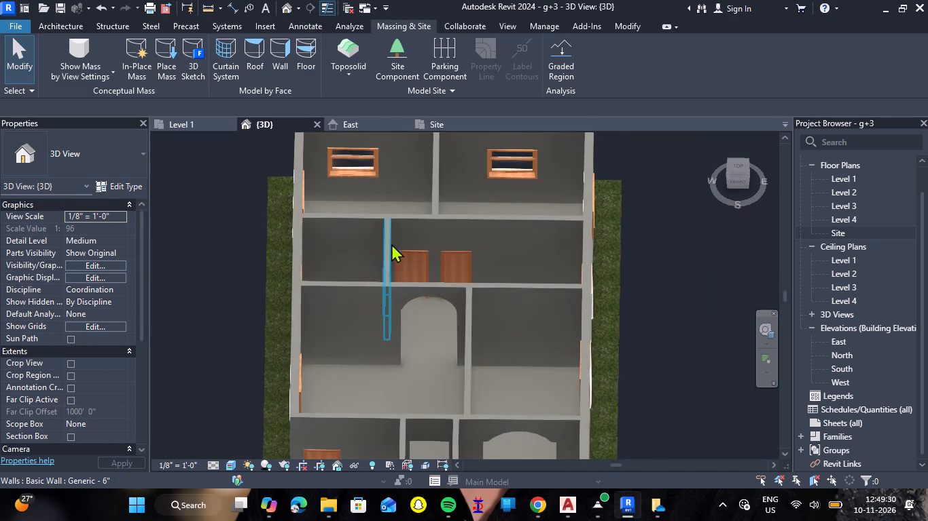
middle_drag(391, 242, 382, 324)
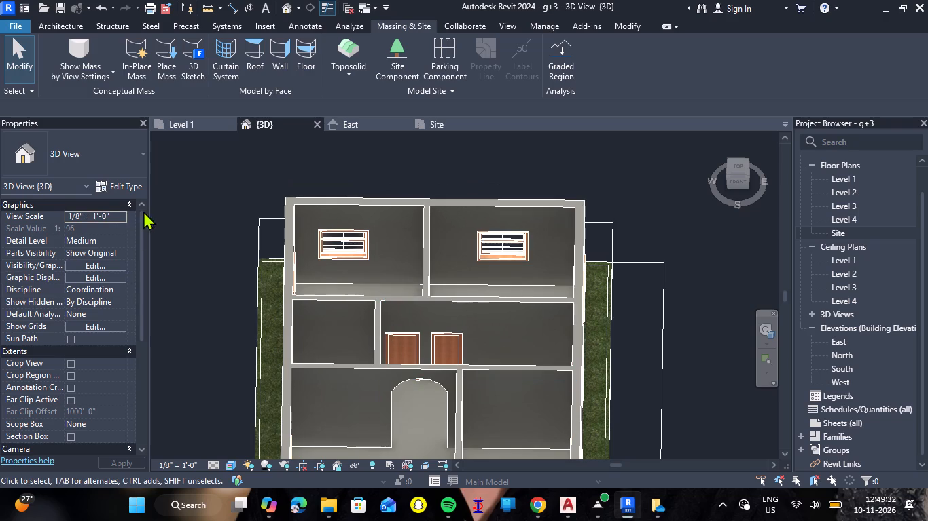
Start placing a component on Level 1, using the RPC Tree - Deciduous type Japanese Cherry - 15'.
click(48, 24)
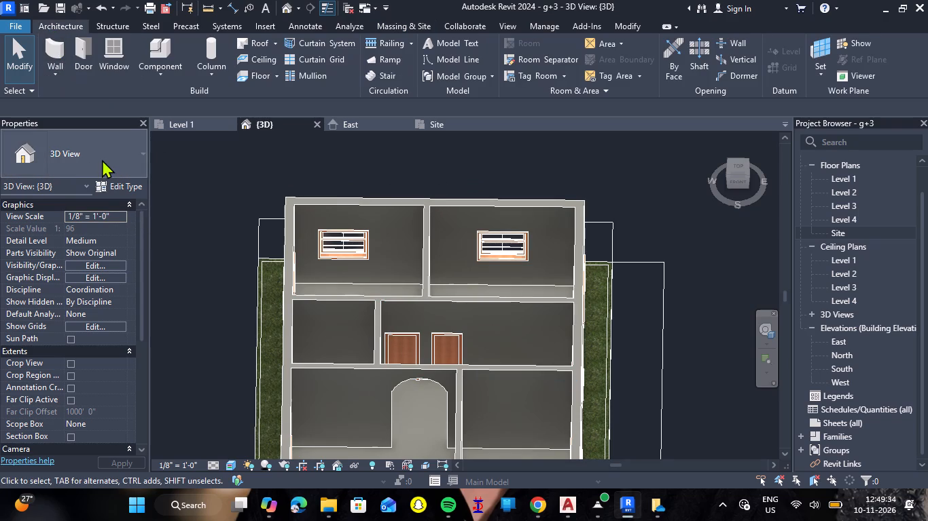
click(160, 42)
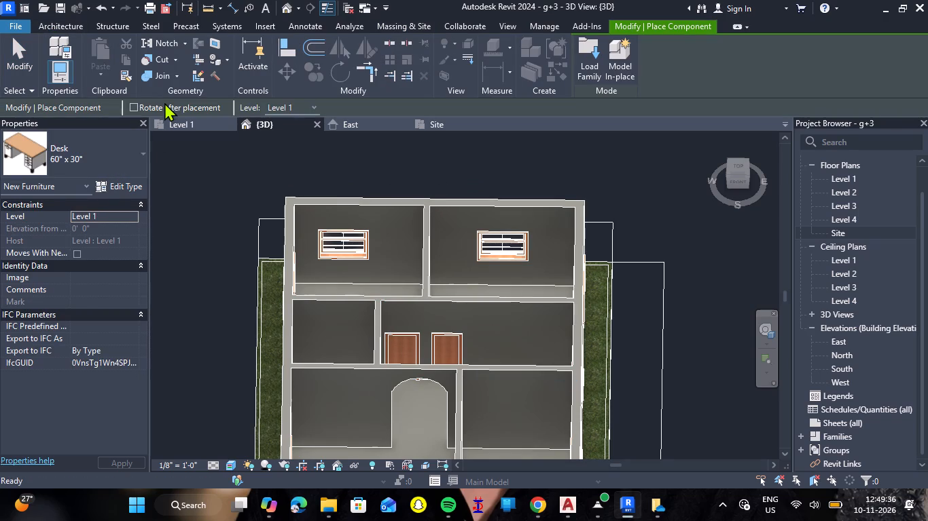
click(145, 154)
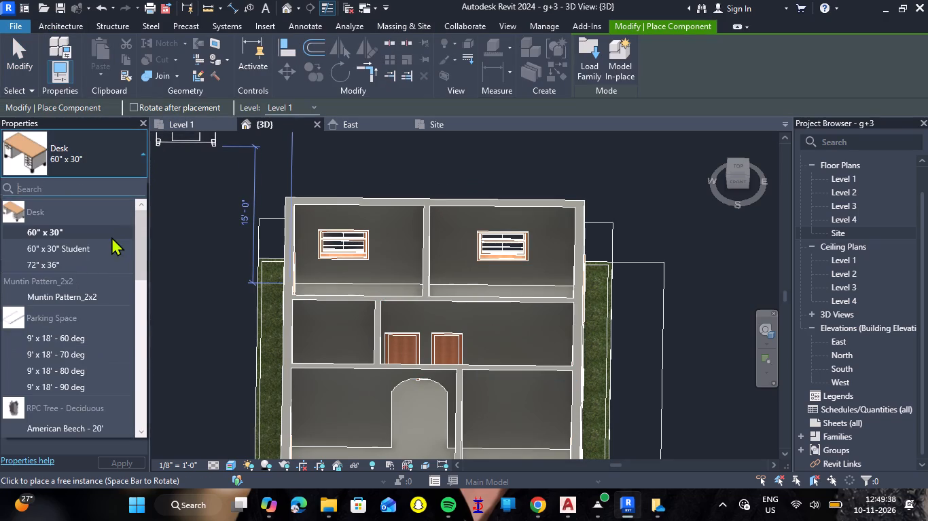
scroll(89, 269, down, 1)
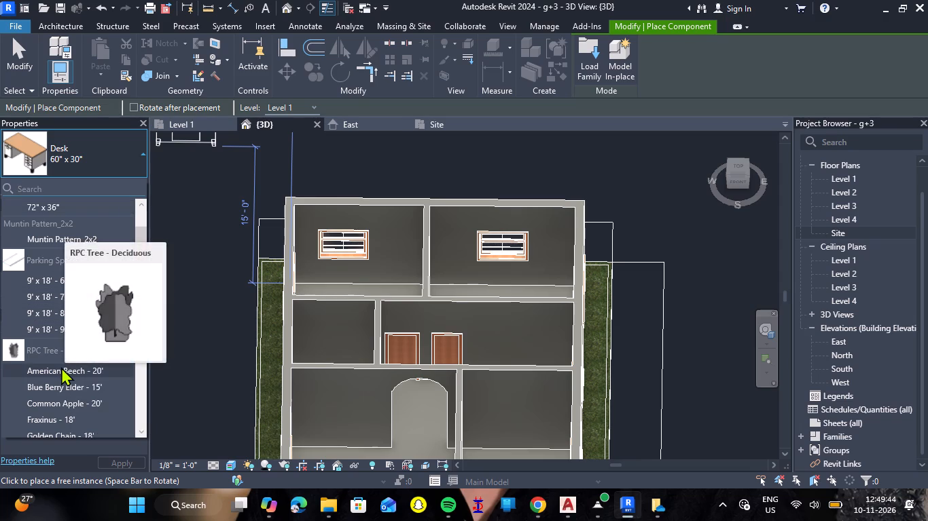
scroll(61, 367, down, 3)
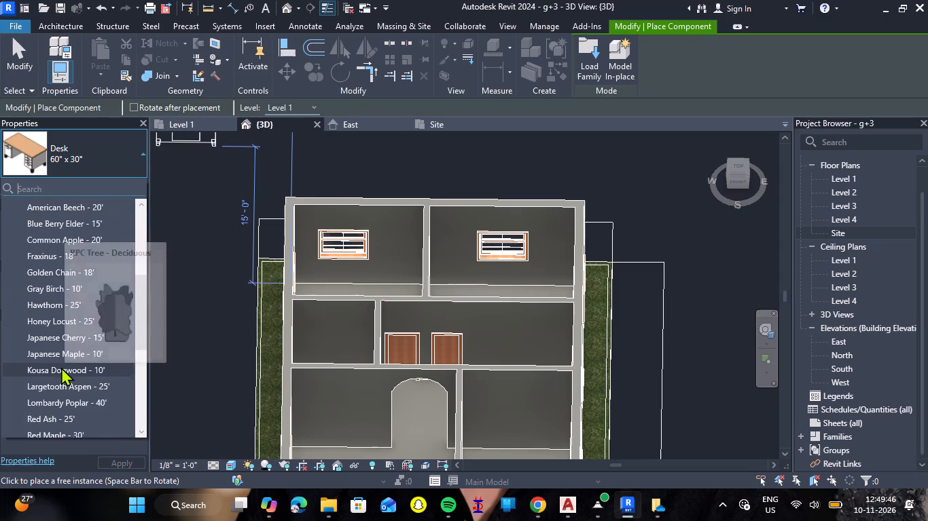
scroll(61, 367, down, 4)
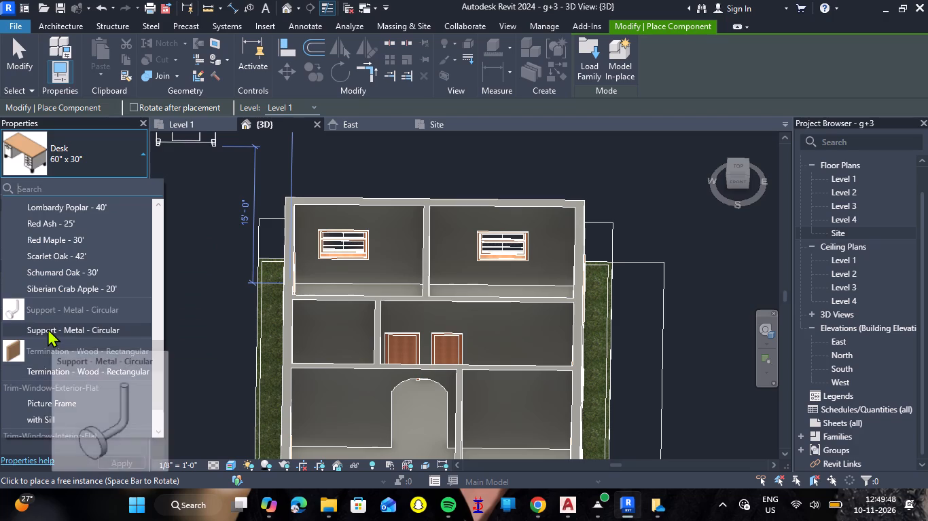
scroll(48, 328, down, 2)
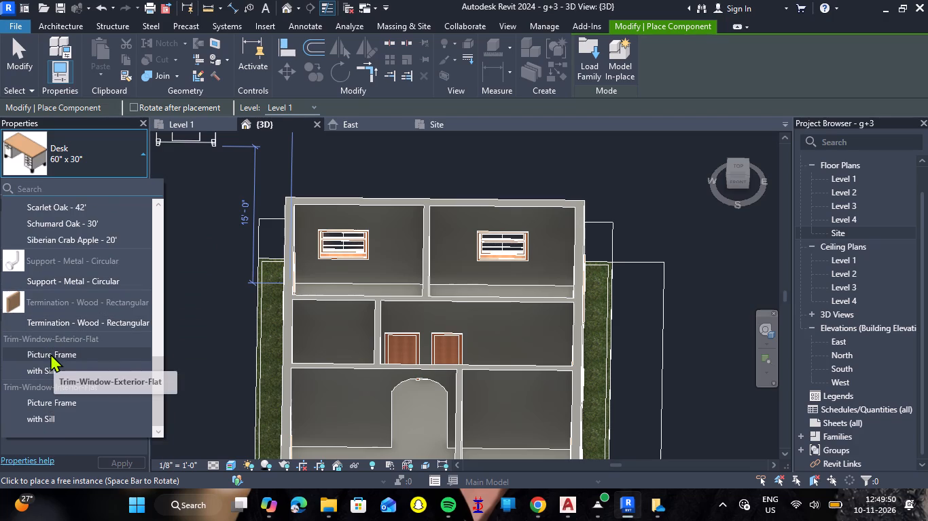
scroll(50, 353, down, 3)
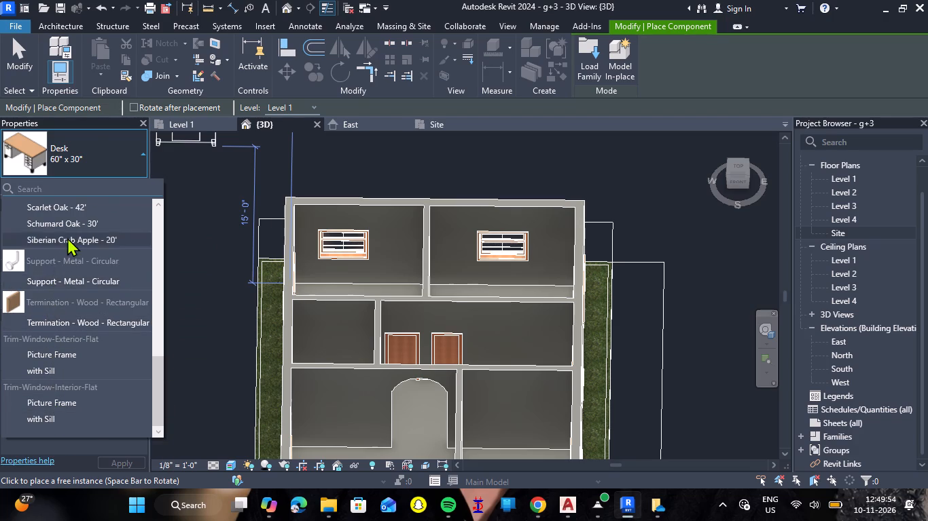
scroll(67, 236, up, 6)
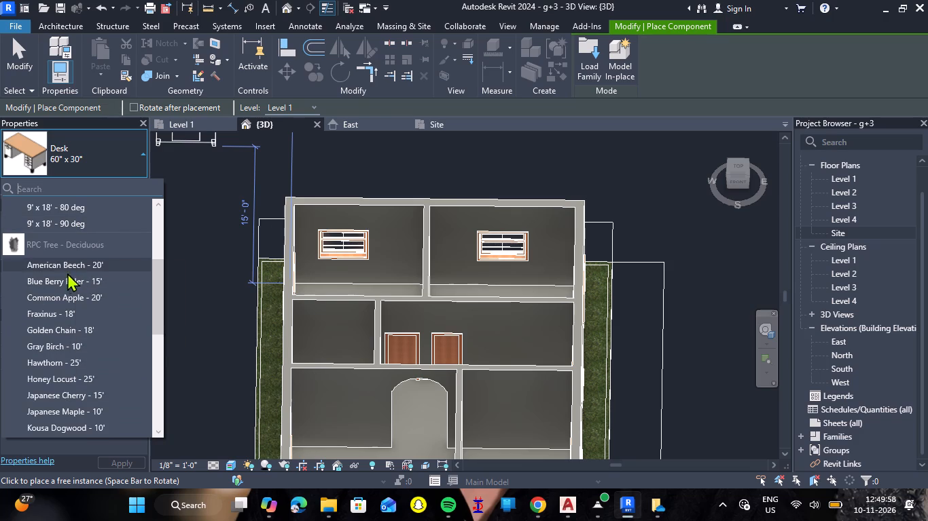
scroll(60, 276, down, 2)
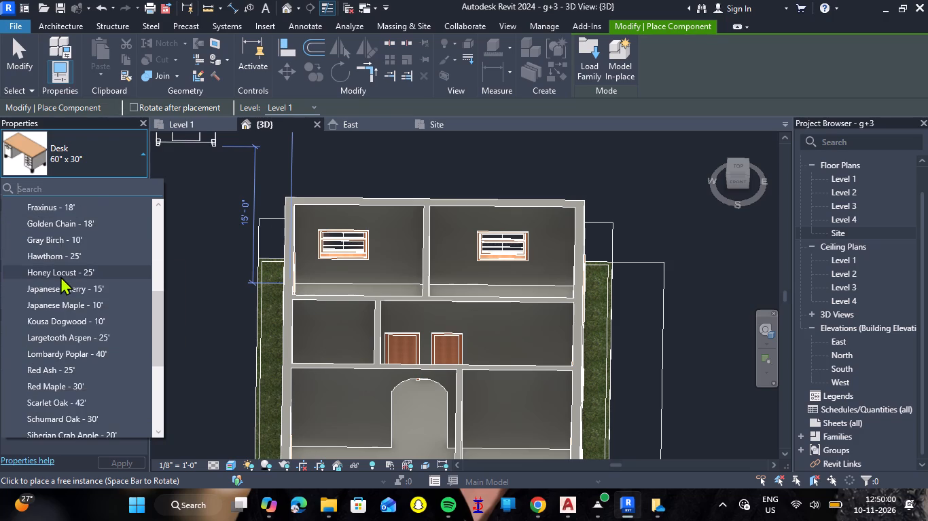
click(58, 290)
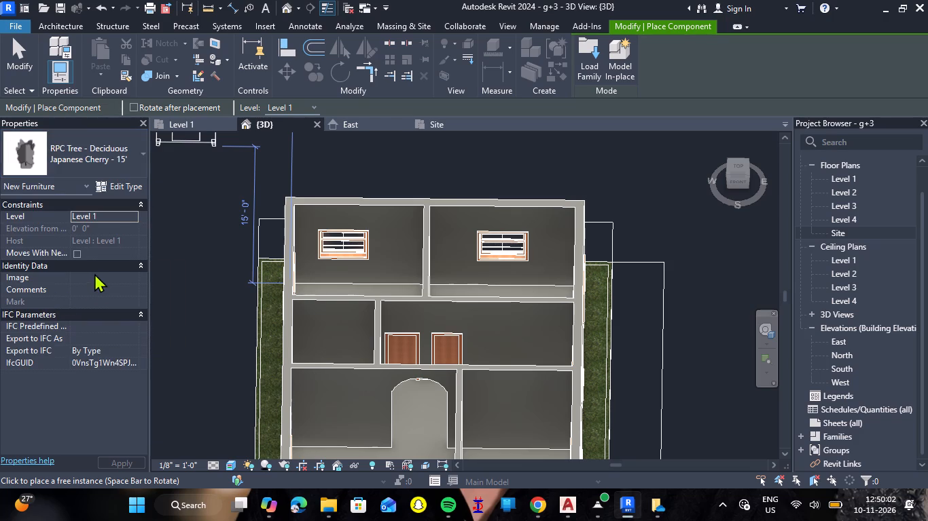
Place one Japanese Cherry tree in the front planter's soil near its west end, check it from the side, and finish placing components.
scroll(321, 308, down, 4)
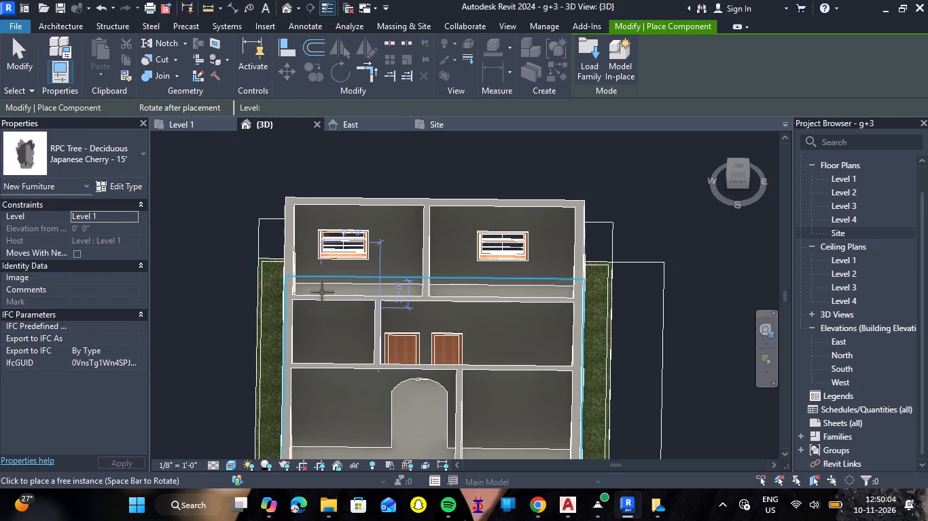
scroll(322, 292, down, 5)
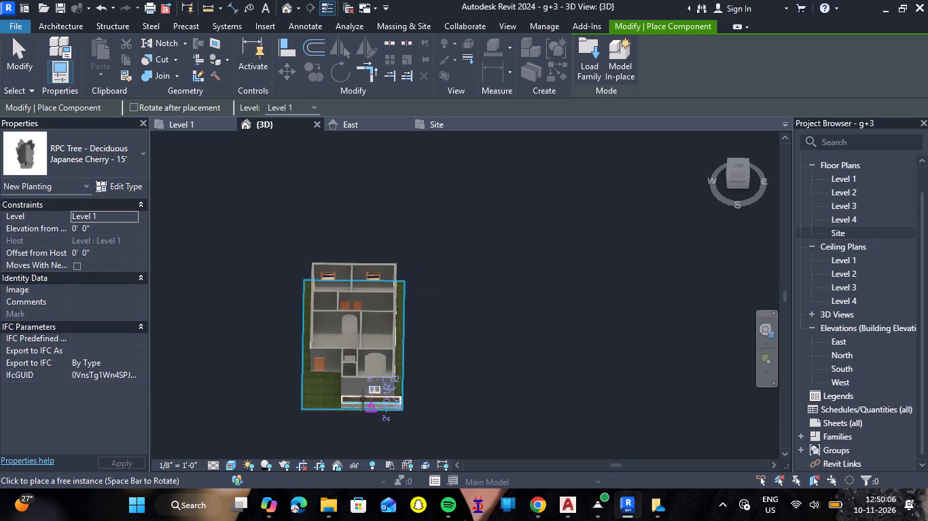
scroll(363, 399, up, 17)
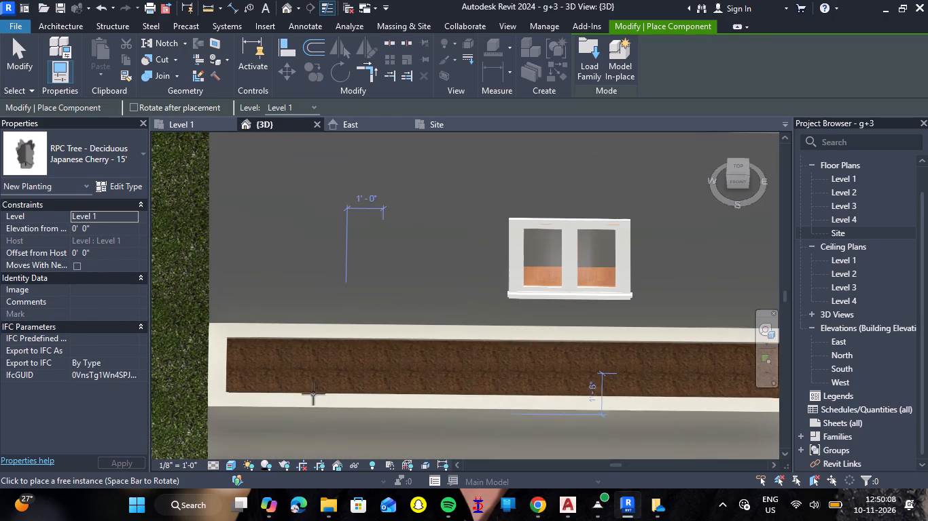
click(279, 368)
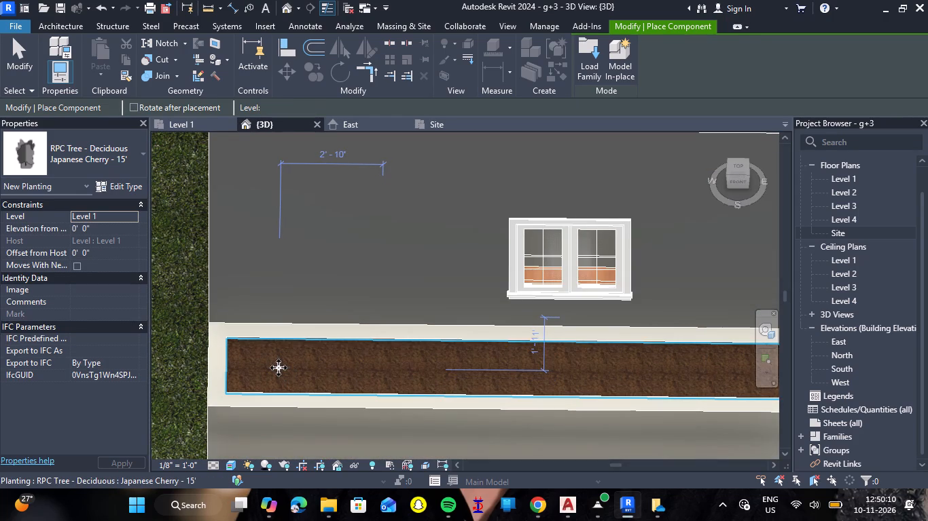
scroll(279, 368, down, 4)
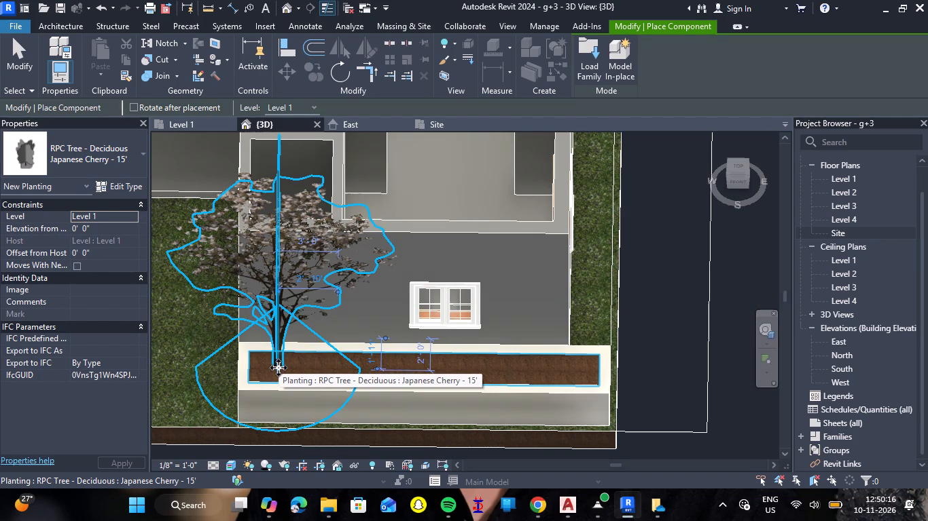
scroll(384, 368, down, 3)
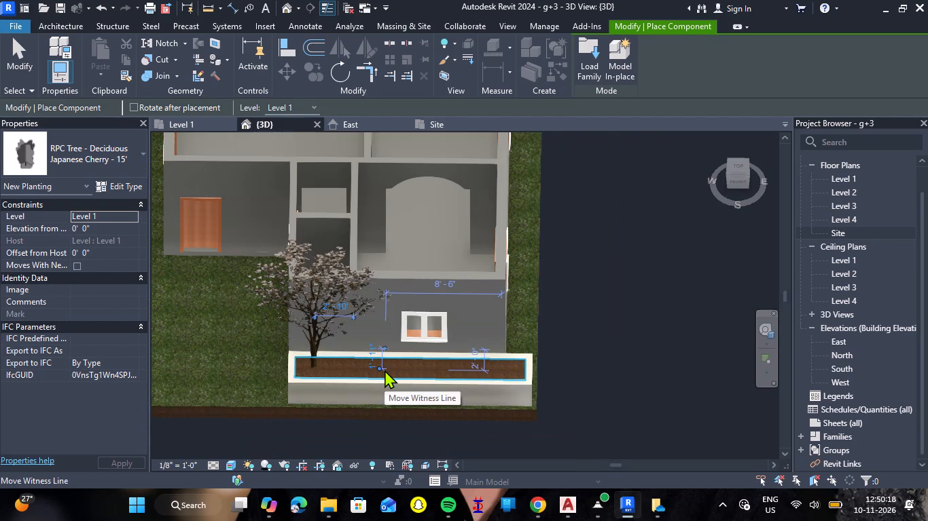
shift+right_drag(209, 370, 311, 374)
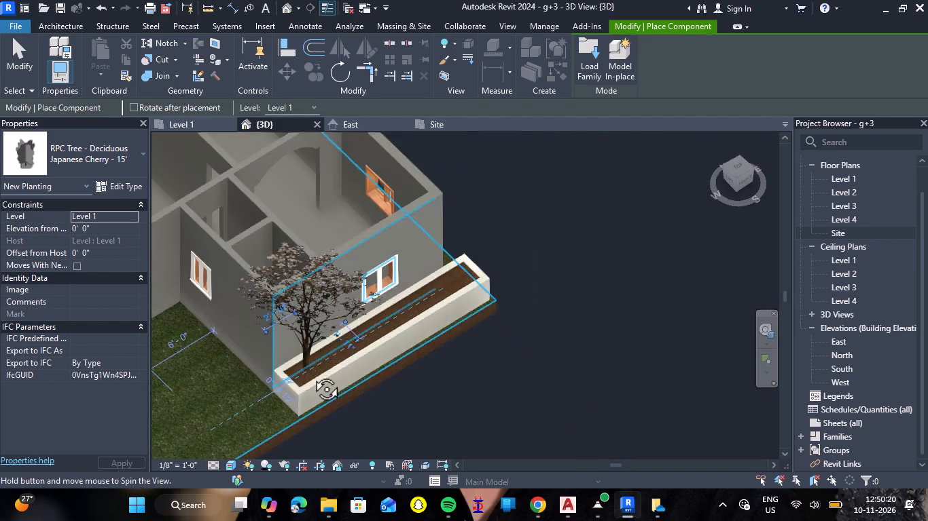
shift+right_drag(311, 374, 370, 343)
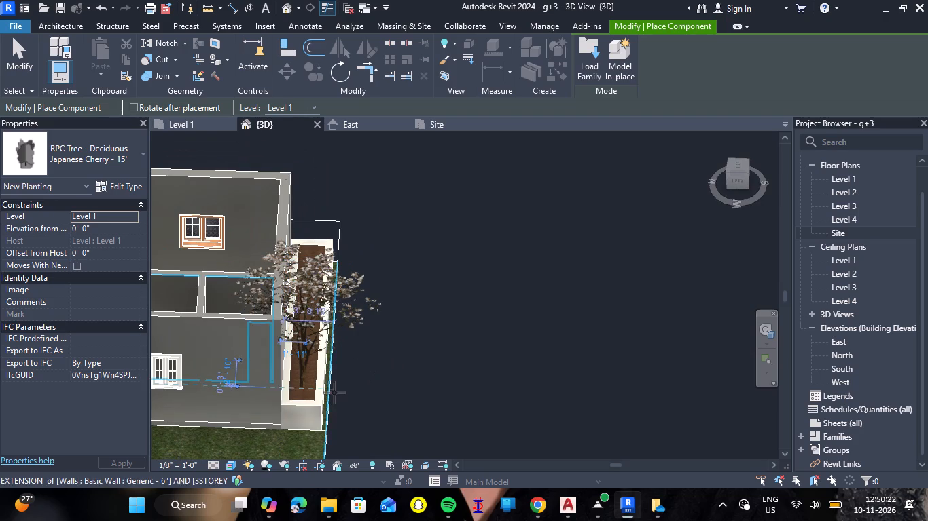
key(Escape)
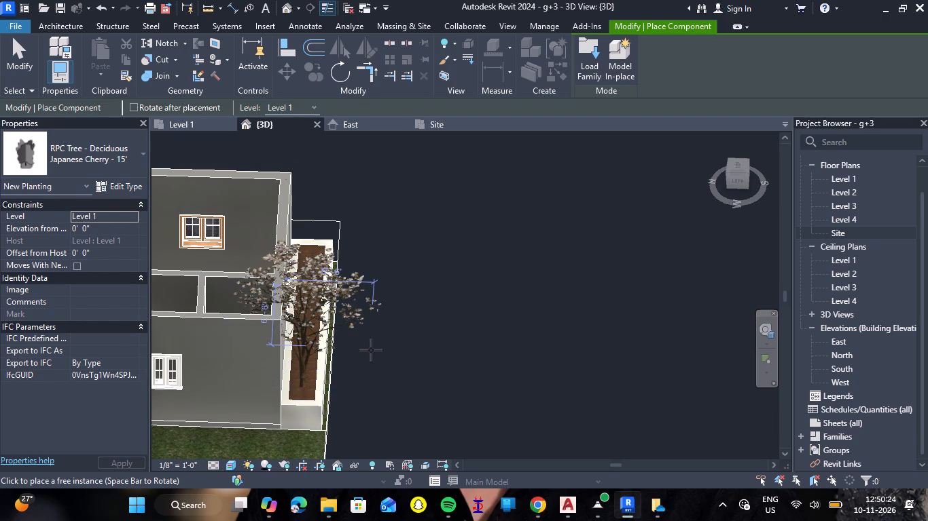
key(Escape)
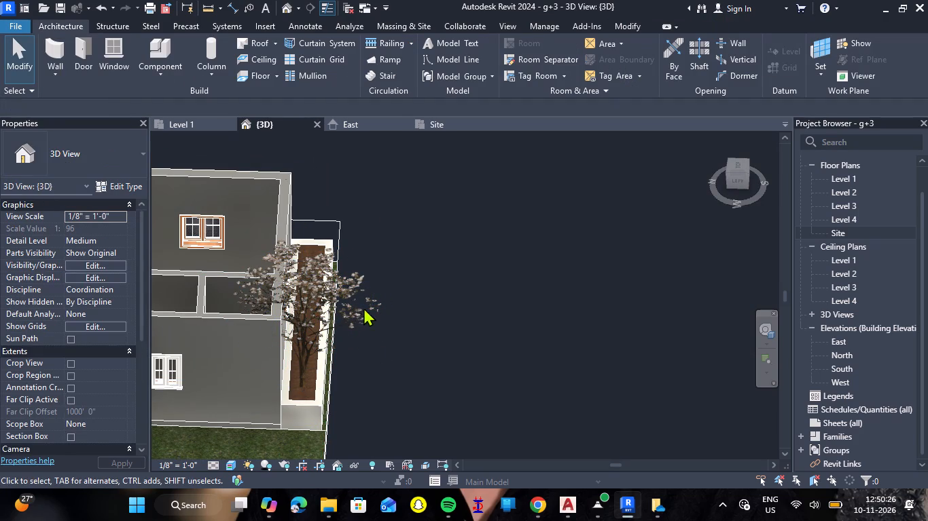
Select the cherry tree in the front planter and nudge its position.
click(298, 310)
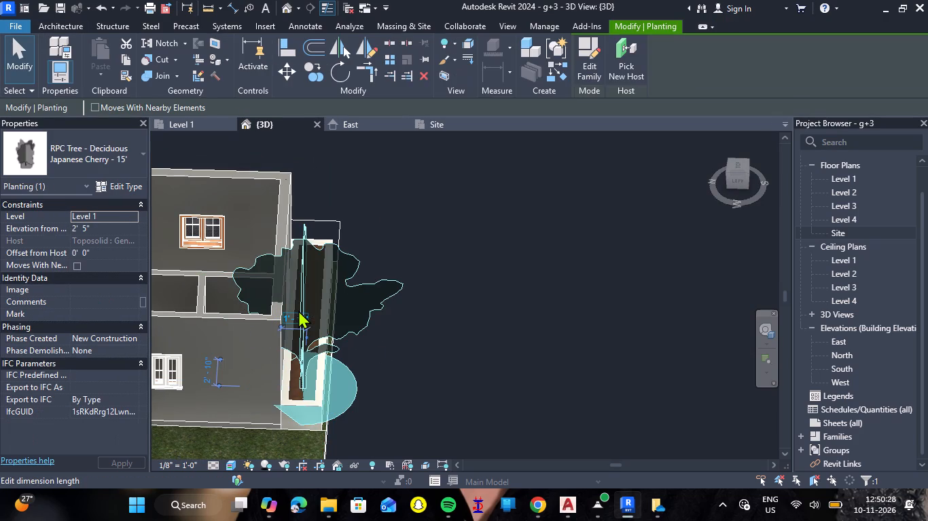
key(Right)
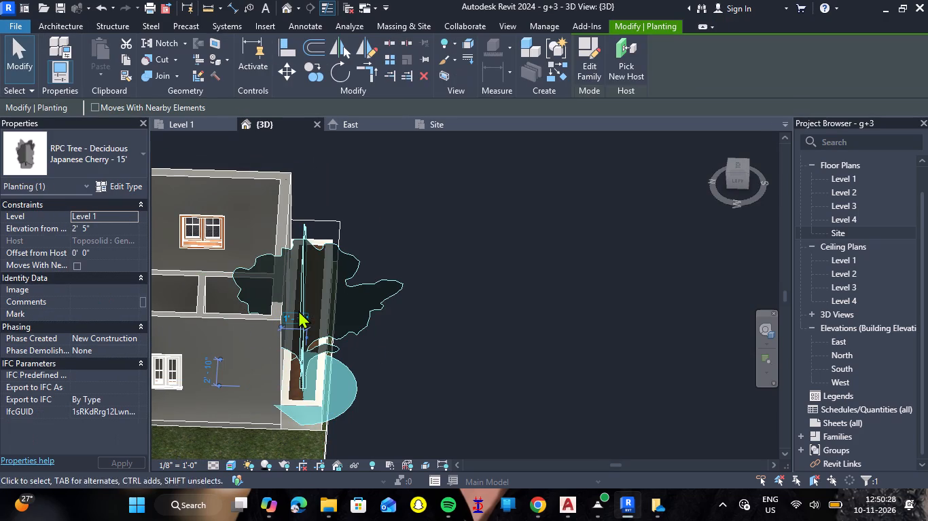
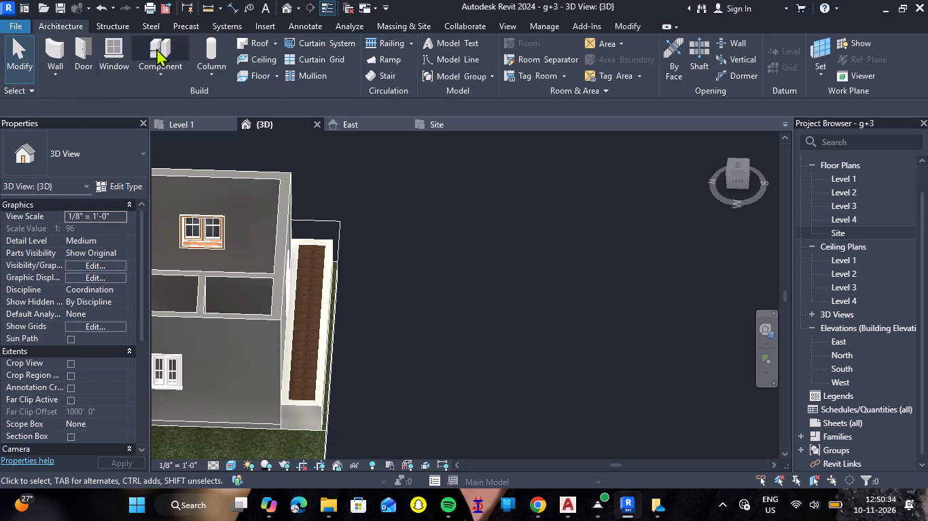
Browse the placeable component types, looking through the RPC Tree - Deciduous species and the neighbouring families.
click(158, 47)
click(147, 153)
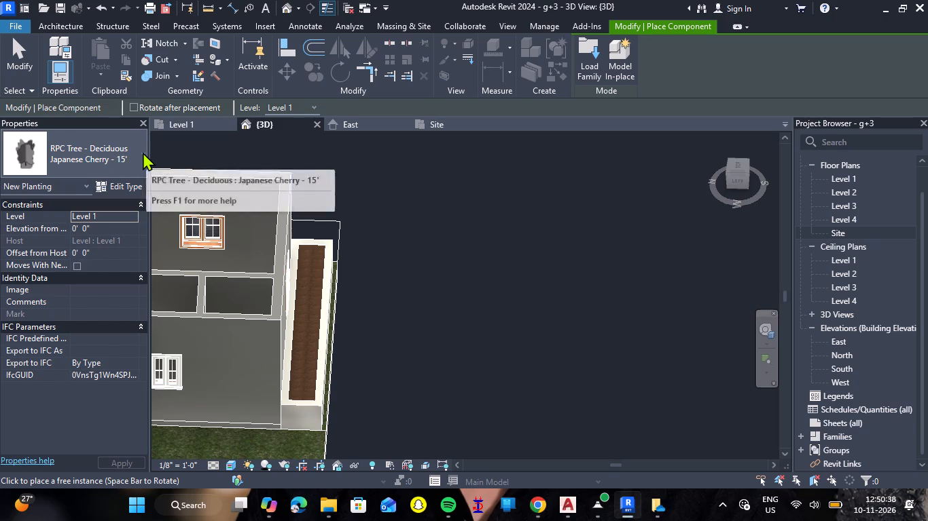
click(143, 152)
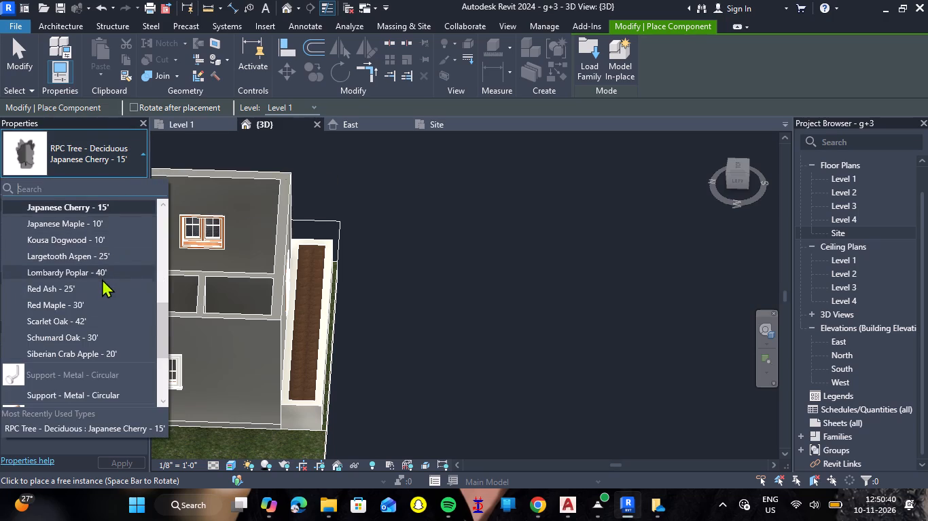
scroll(101, 279, up, 3)
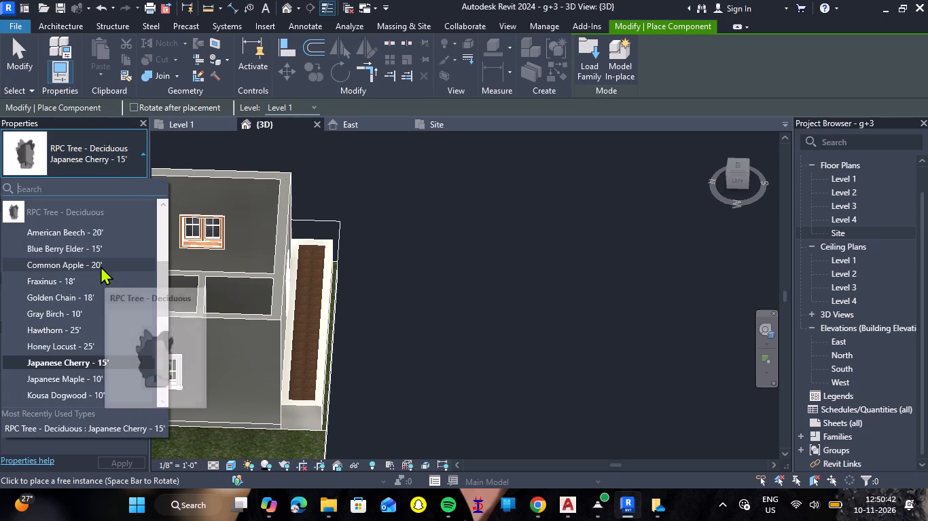
scroll(101, 237, down, 4)
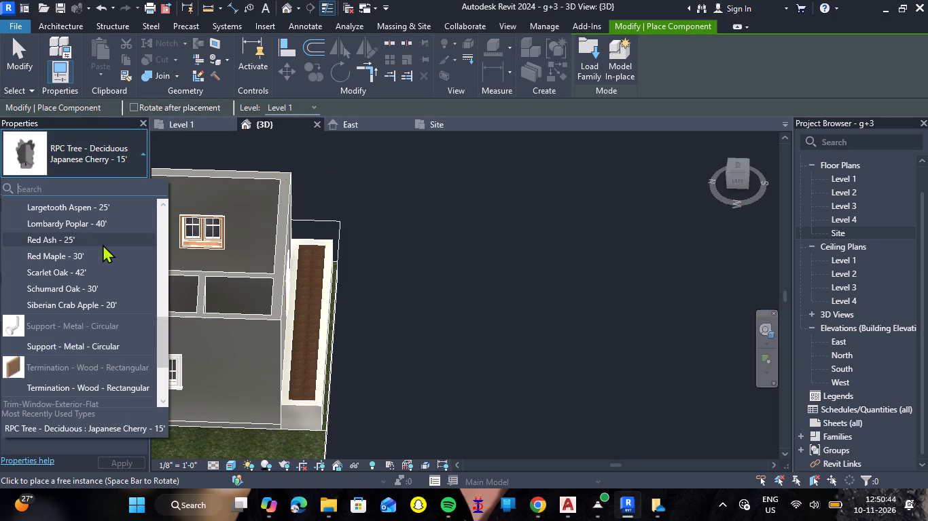
scroll(103, 244, up, 2)
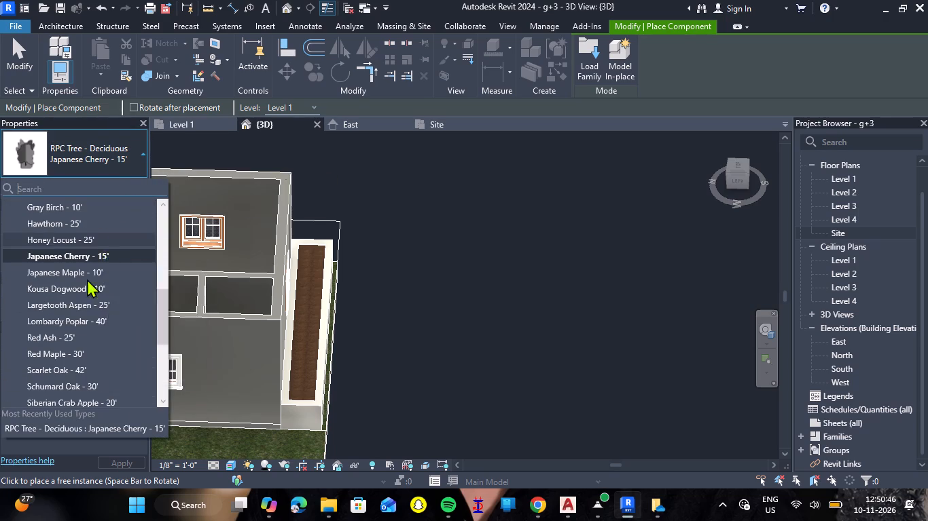
scroll(74, 288, up, 3)
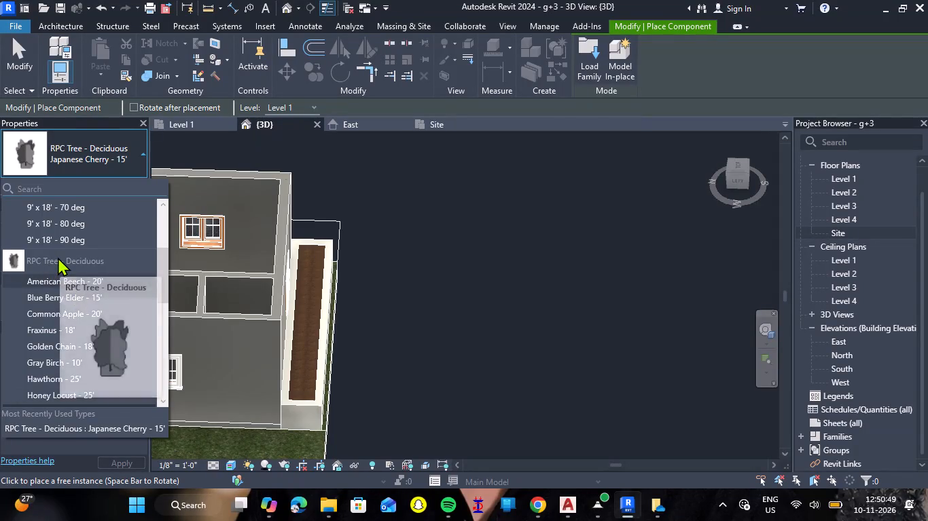
click(58, 257)
scroll(58, 257, up, 1)
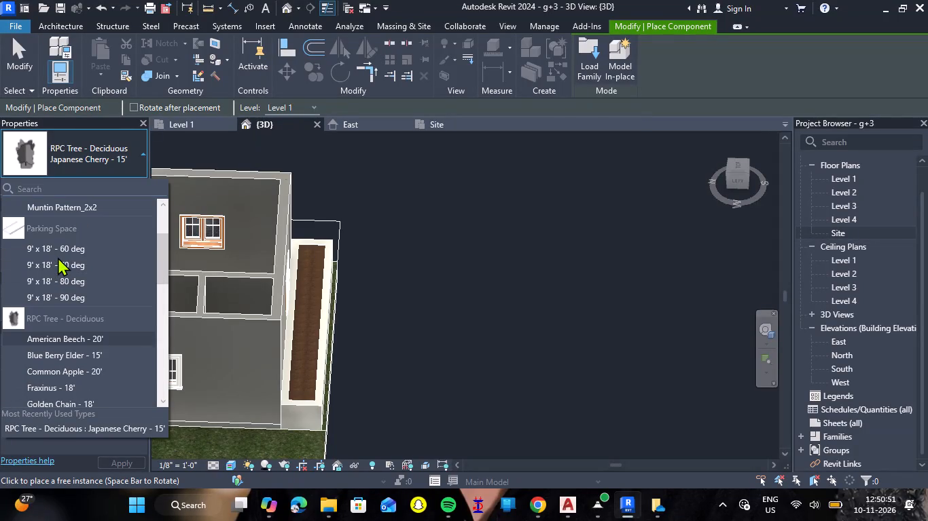
scroll(58, 257, down, 6)
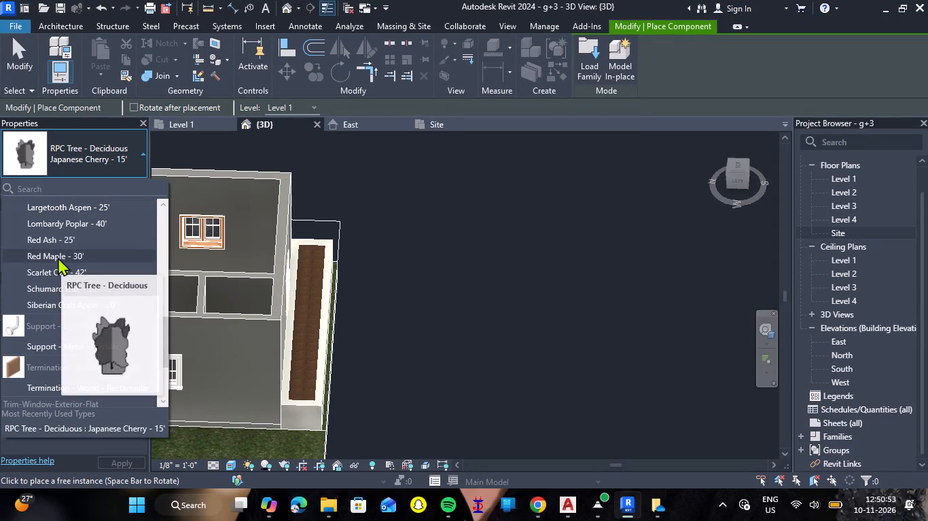
scroll(58, 257, down, 2)
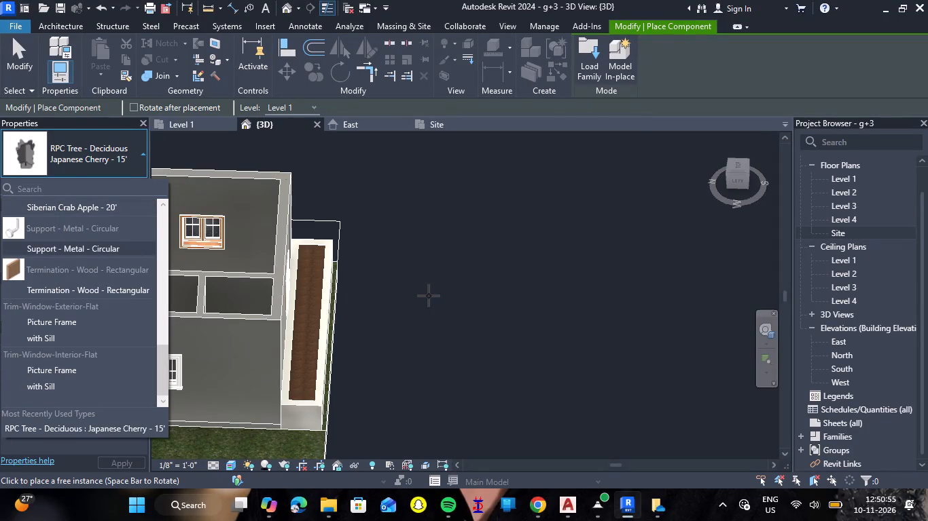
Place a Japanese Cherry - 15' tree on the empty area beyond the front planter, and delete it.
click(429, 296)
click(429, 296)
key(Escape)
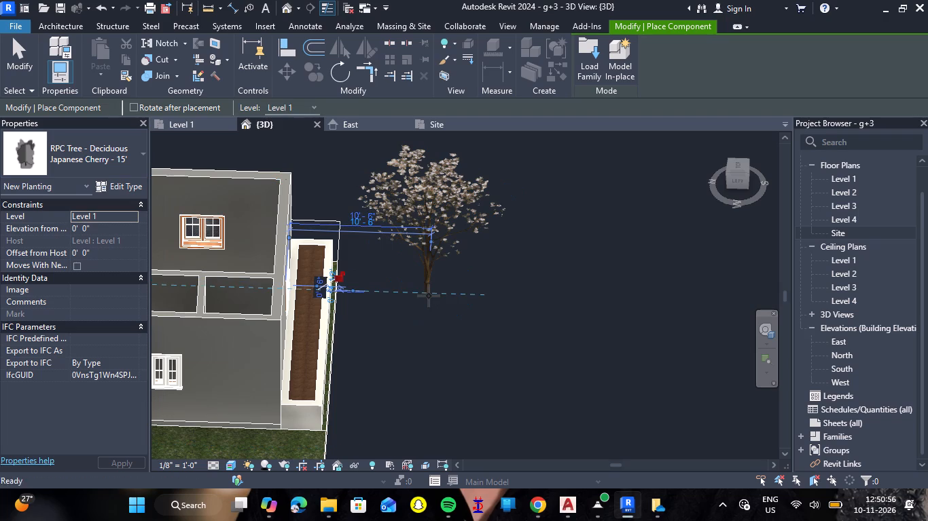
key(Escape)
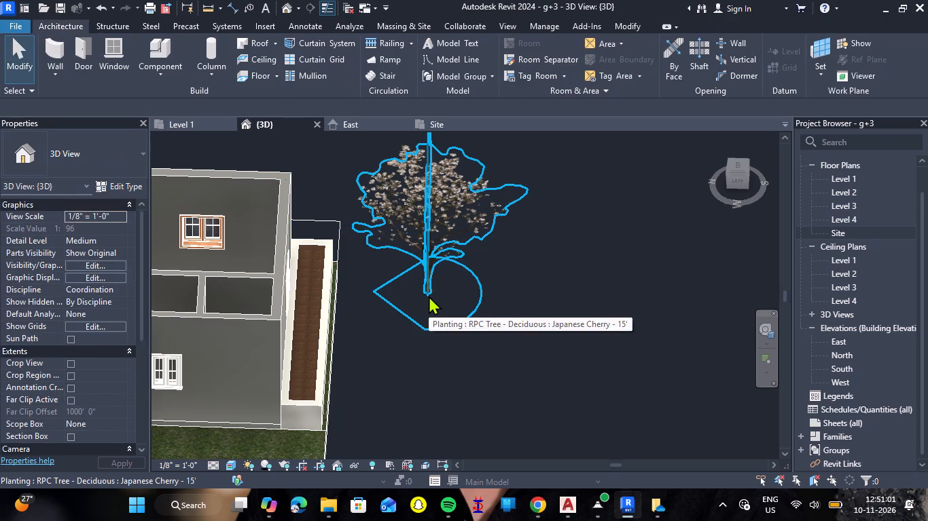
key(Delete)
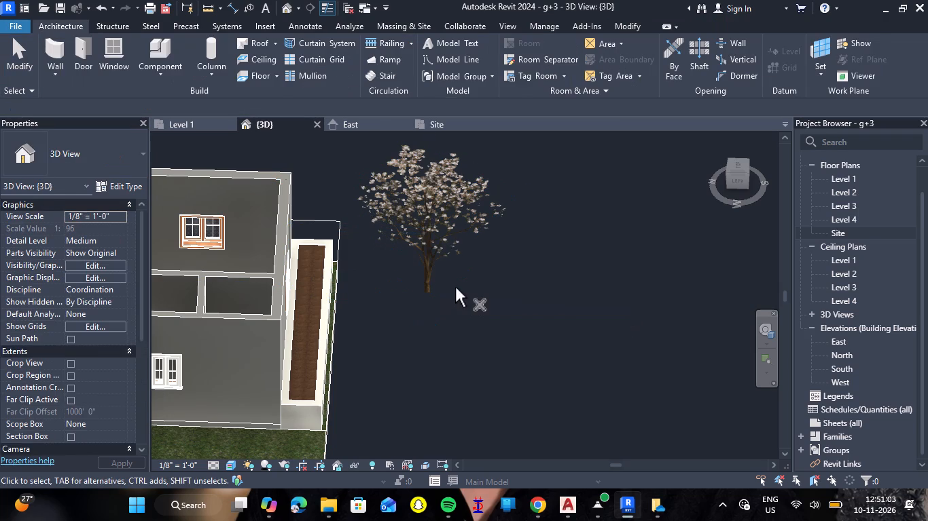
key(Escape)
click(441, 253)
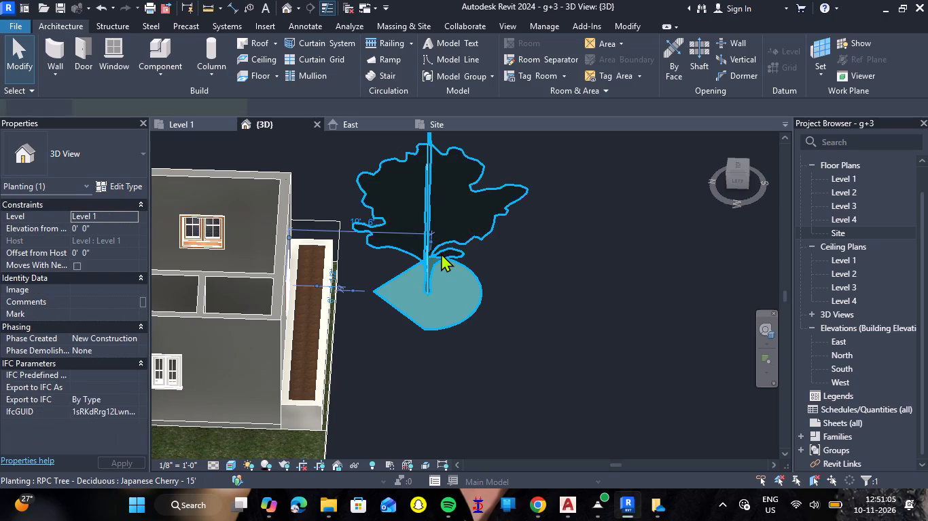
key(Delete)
Examine the house in 3D from the front and above, including the planter, the room walls and the rear windows.
scroll(441, 253, down, 6)
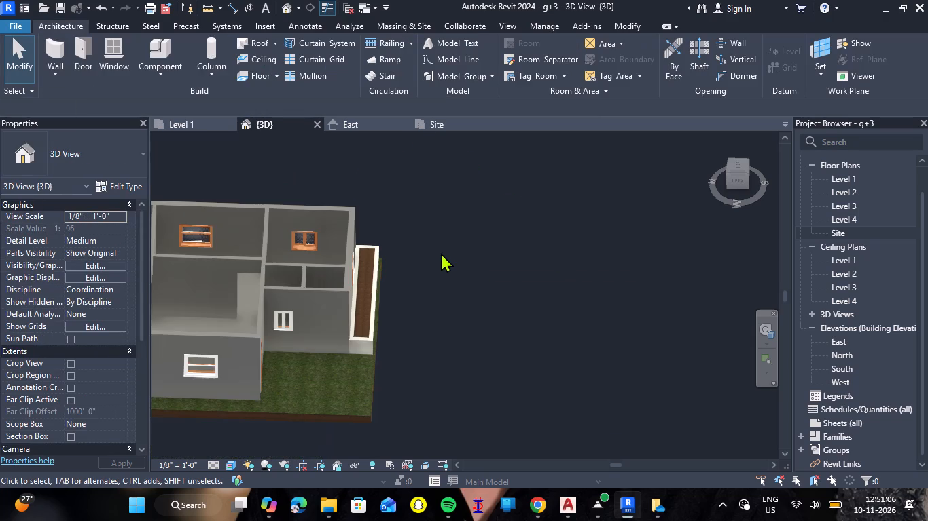
scroll(441, 253, down, 1)
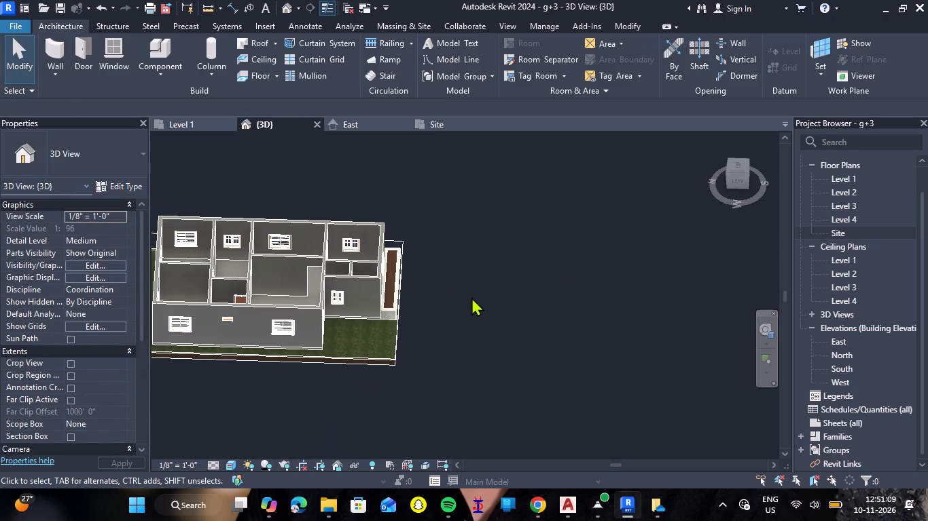
shift+right_drag(480, 293, 350, 226)
shift+middle_drag(480, 293, 350, 226)
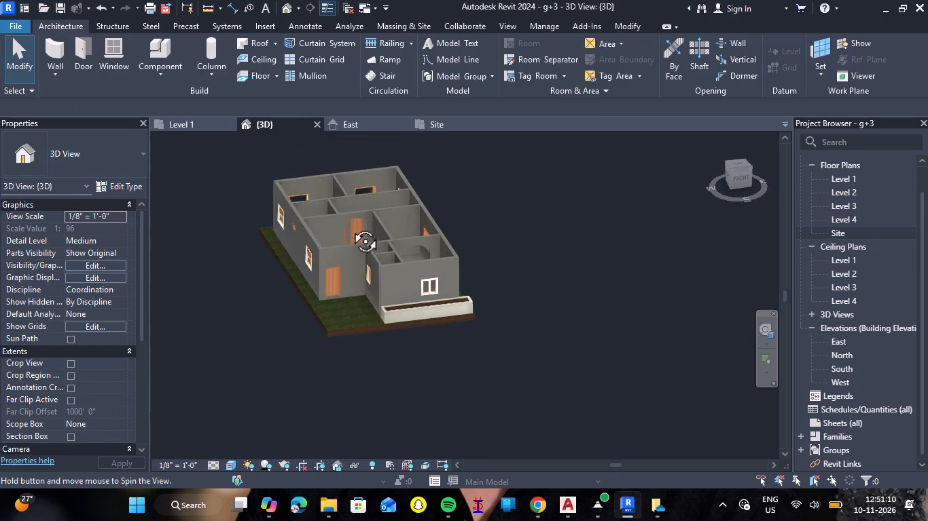
shift+right_drag(350, 226, 321, 181)
shift+middle_drag(350, 226, 321, 181)
scroll(336, 309, up, 4)
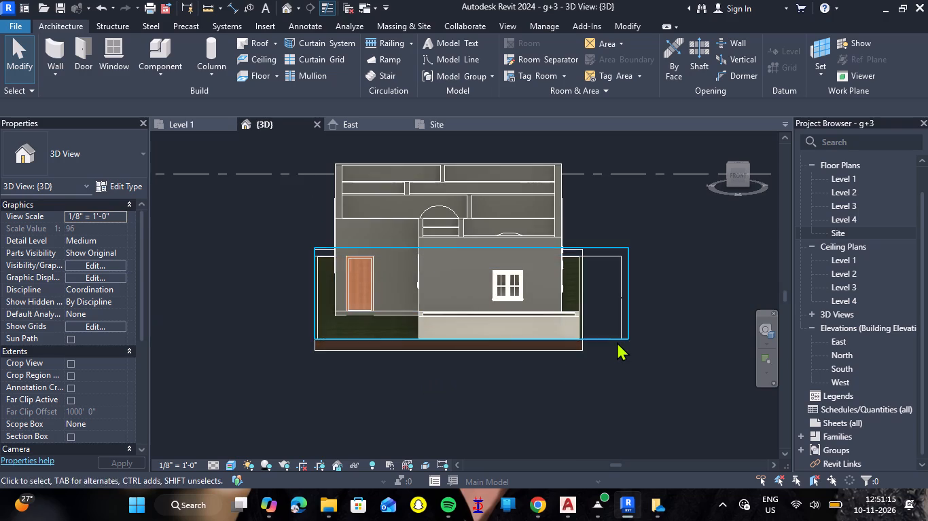
scroll(621, 336, up, 2)
scroll(621, 334, down, 2)
shift+right_drag(639, 260, 635, 307)
shift+middle_drag(637, 269, 635, 307)
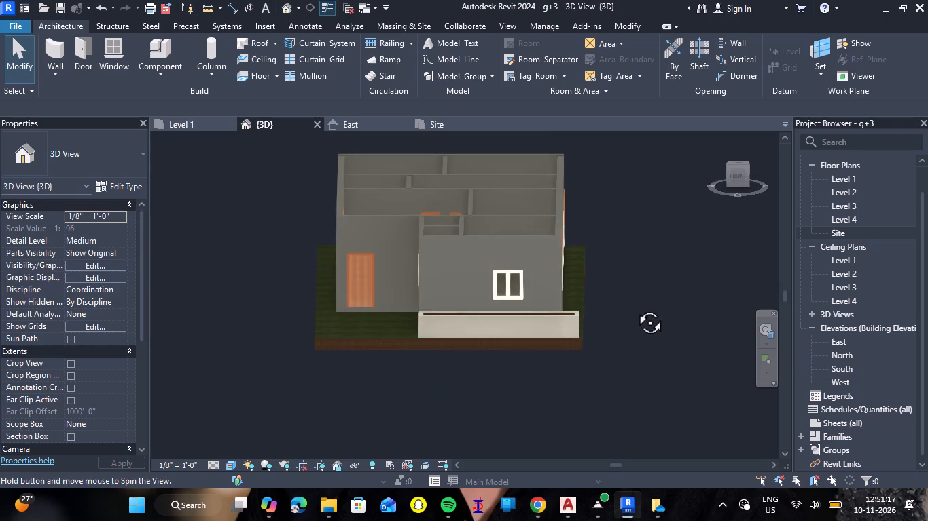
shift+middle_drag(635, 307, 635, 317)
shift+right_drag(635, 307, 635, 317)
scroll(641, 263, down, 6)
scroll(607, 142, up, 5)
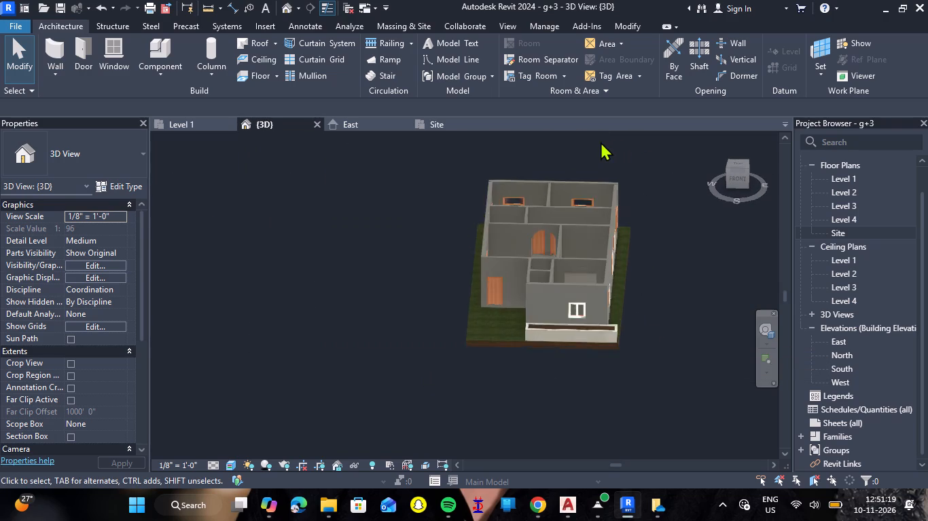
scroll(601, 142, up, 2)
scroll(399, 235, up, 3)
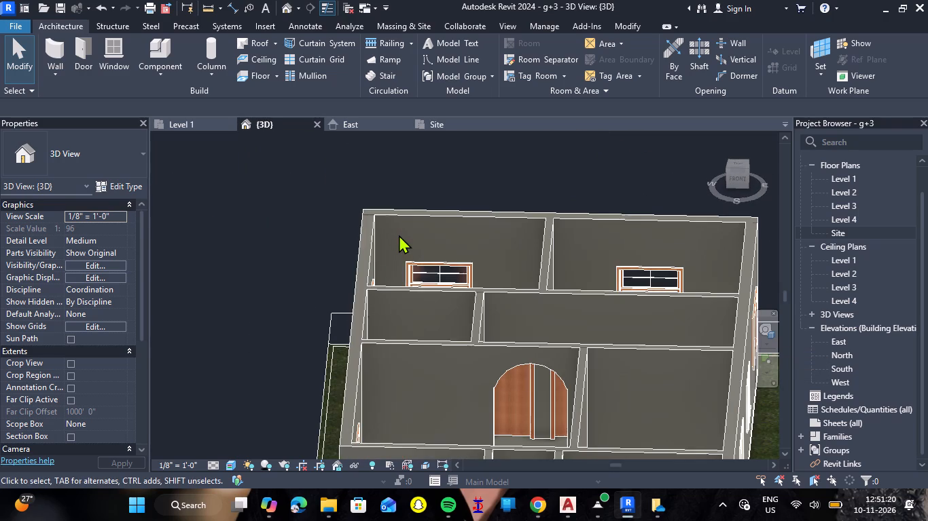
Look through the Paint tool's project materials for a wall finish, and close it without painting any face.
text(PT)
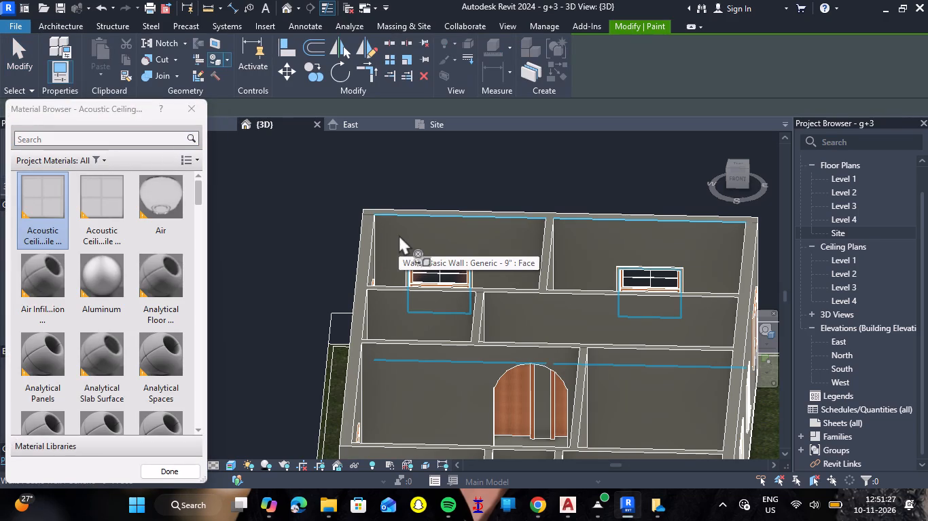
scroll(154, 288, down, 4)
scroll(154, 288, up, 1)
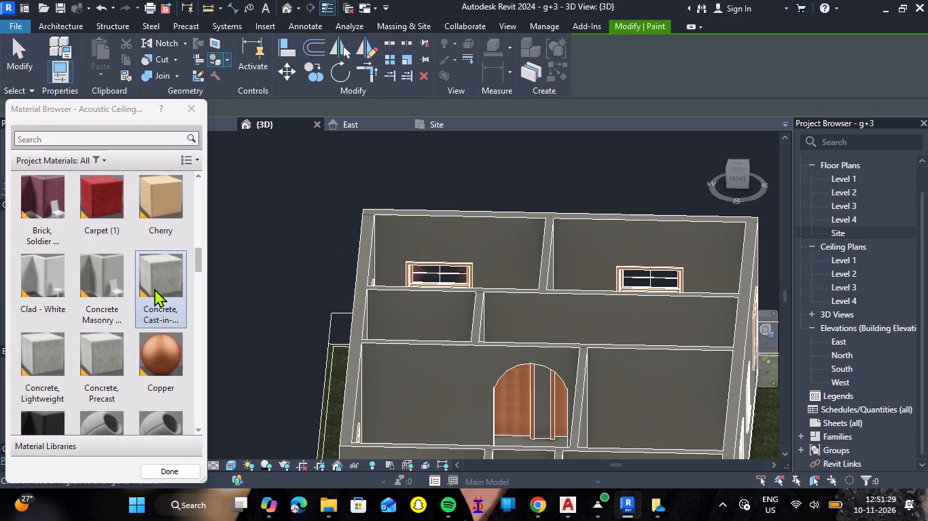
scroll(154, 288, down, 2)
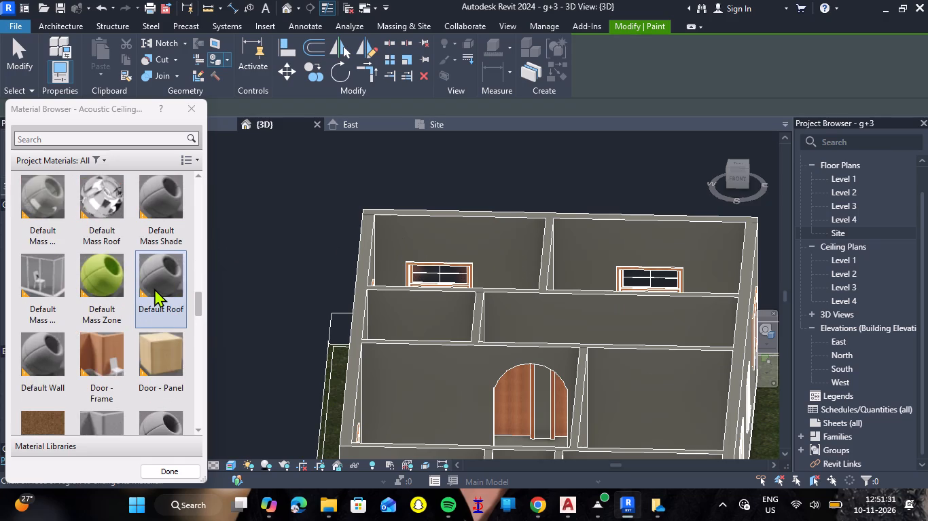
scroll(154, 288, down, 5)
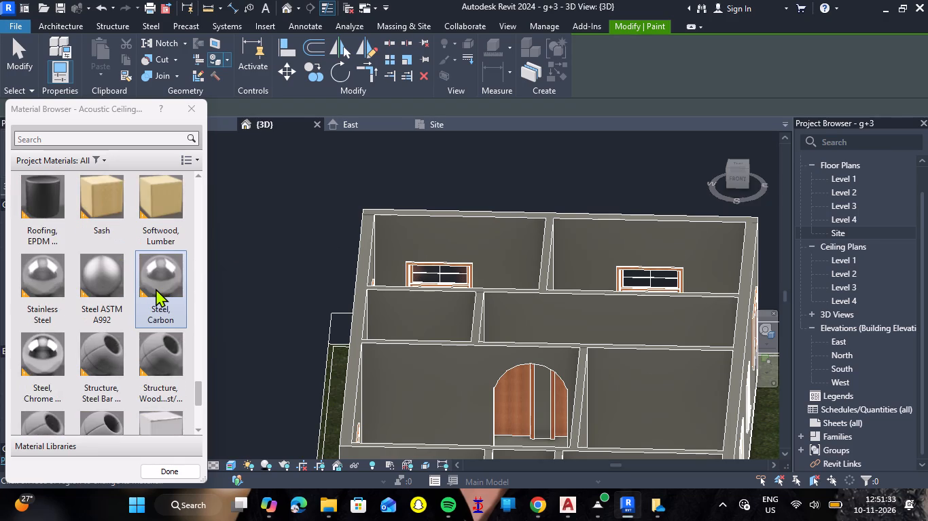
scroll(156, 288, down, 3)
scroll(156, 288, up, 13)
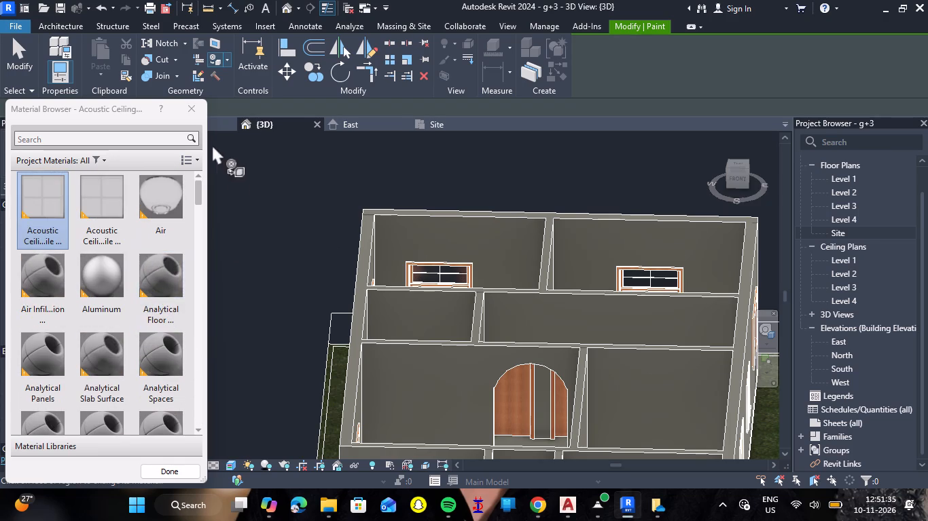
click(195, 115)
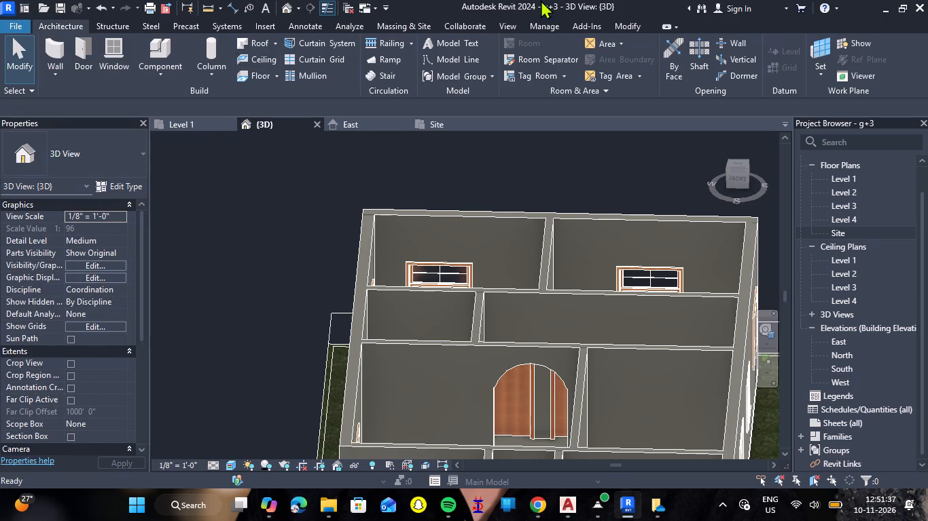
Create a new project material in the Material Browser.
click(550, 21)
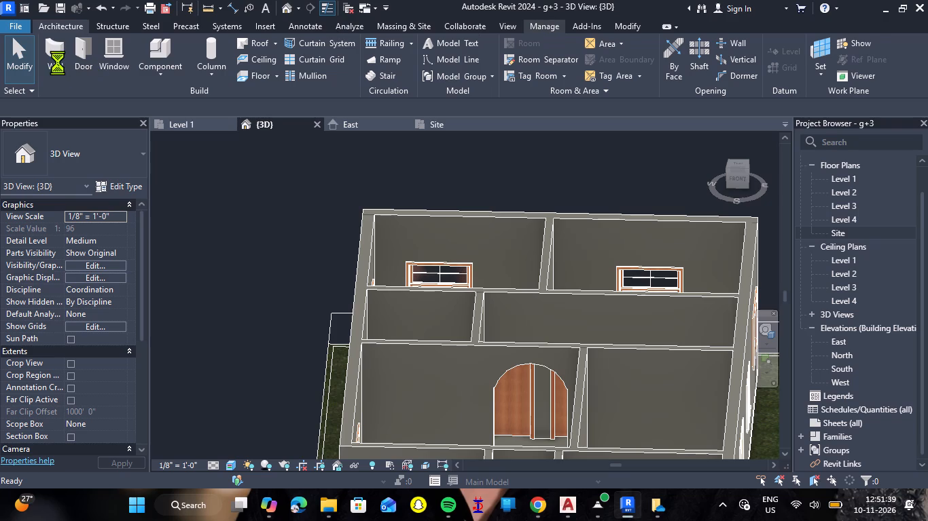
click(58, 62)
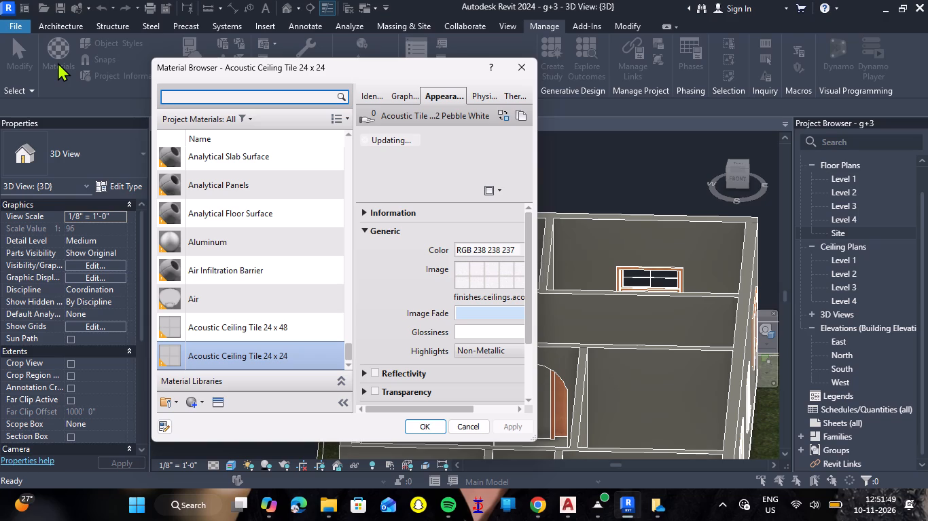
scroll(232, 258, down, 5)
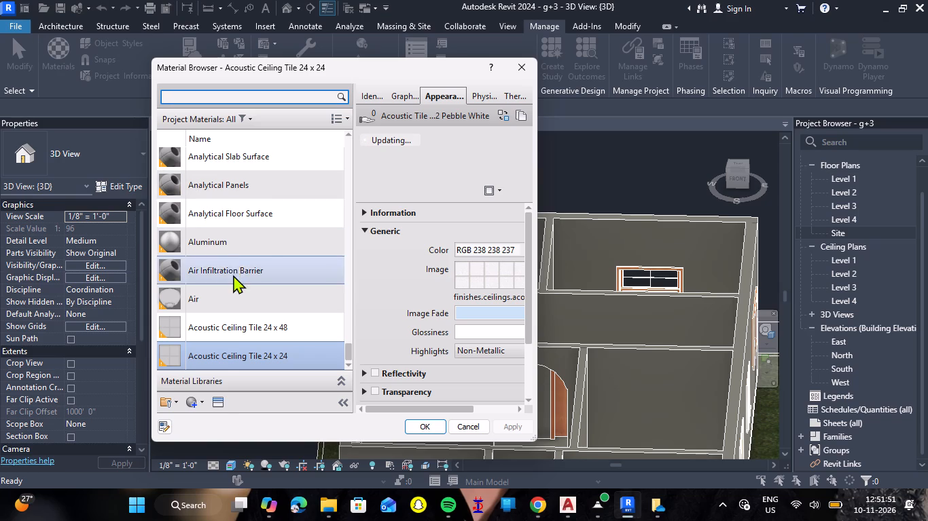
click(203, 406)
click(223, 416)
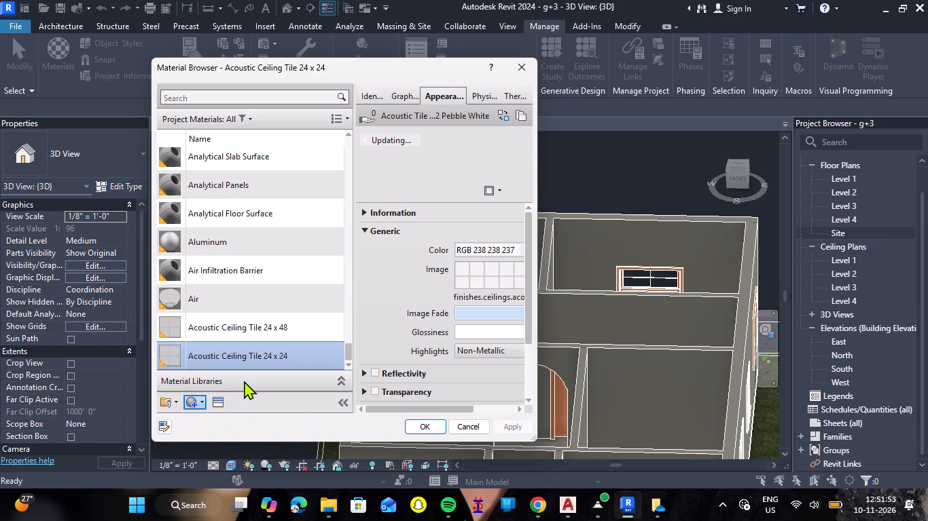
click(325, 247)
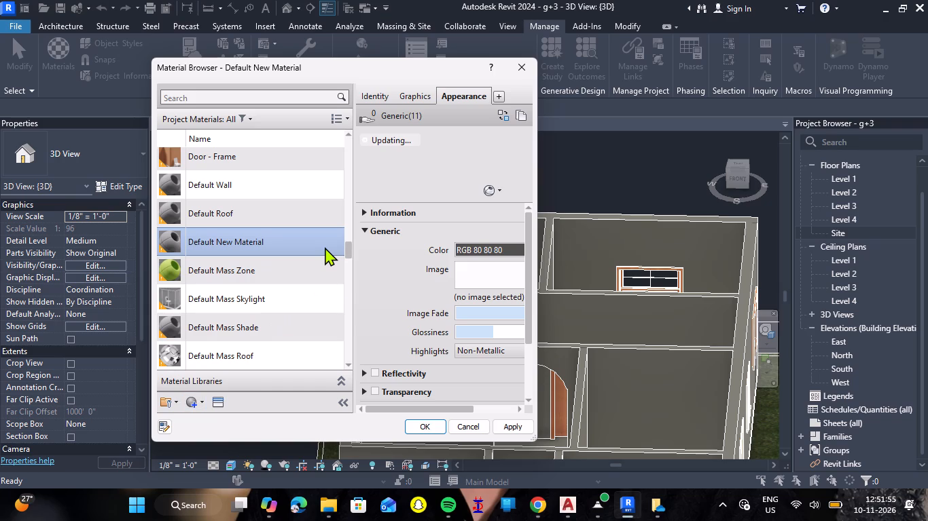
Open the new material's name for editing and clear it.
right_click(319, 246)
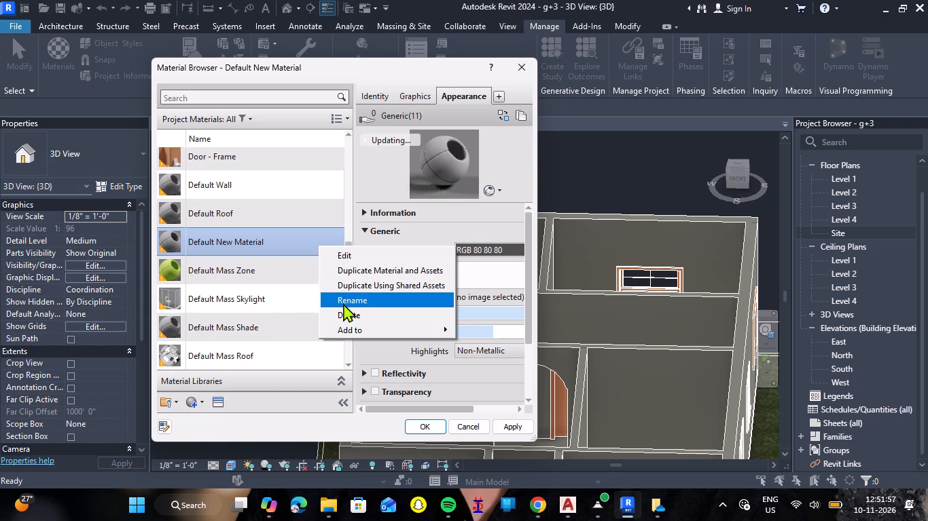
click(343, 303)
key(BackSpace)
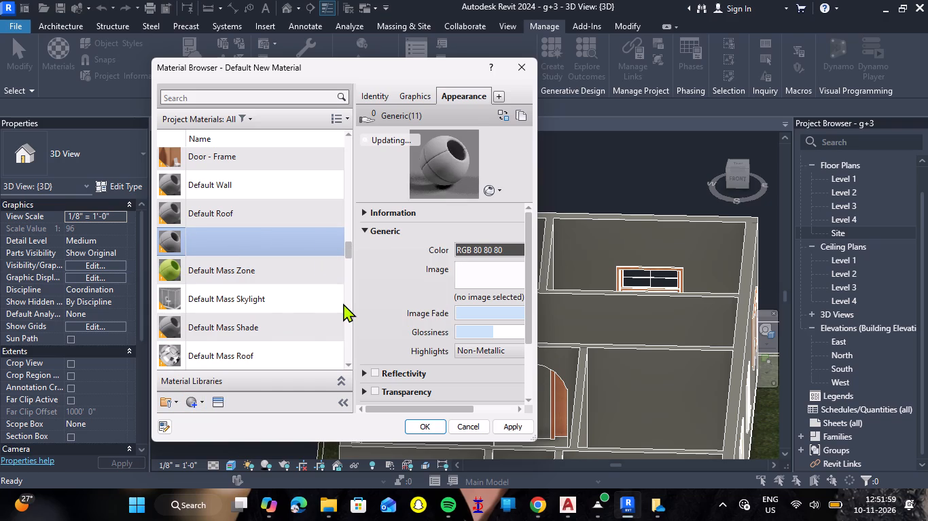
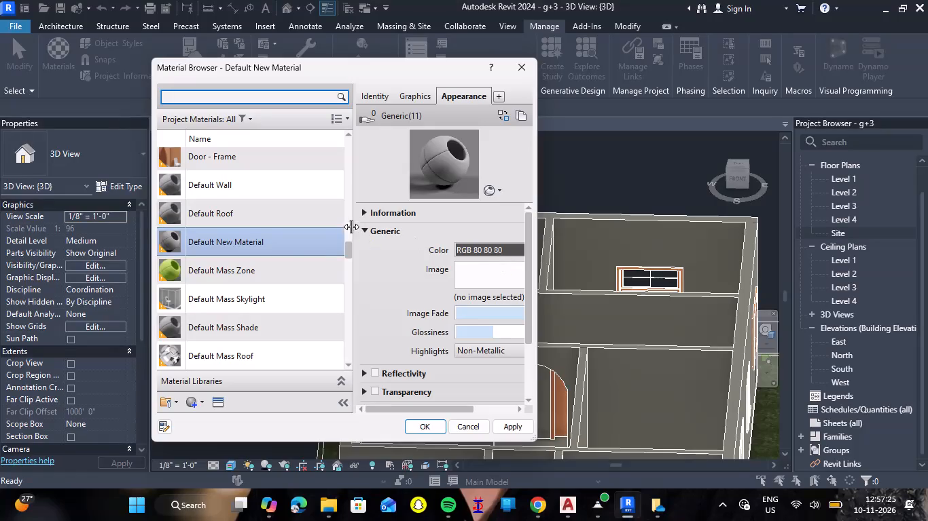
Rename the new default material as BURGUNDY COLOUR.
click(312, 240)
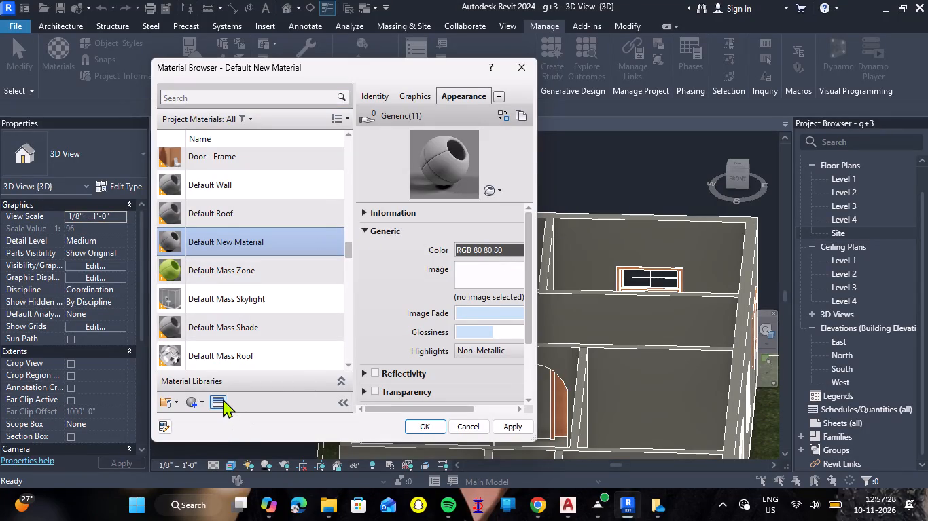
right_click(274, 241)
click(316, 299)
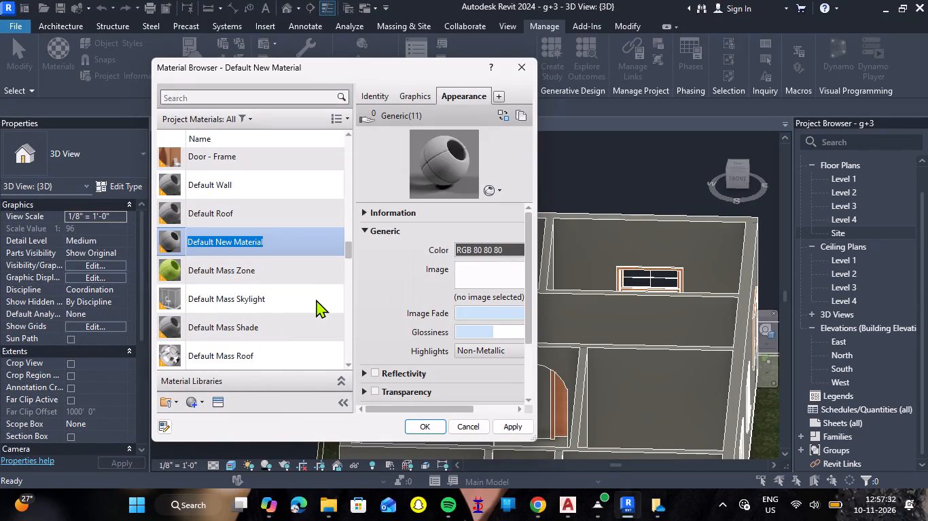
key(BackSpace)
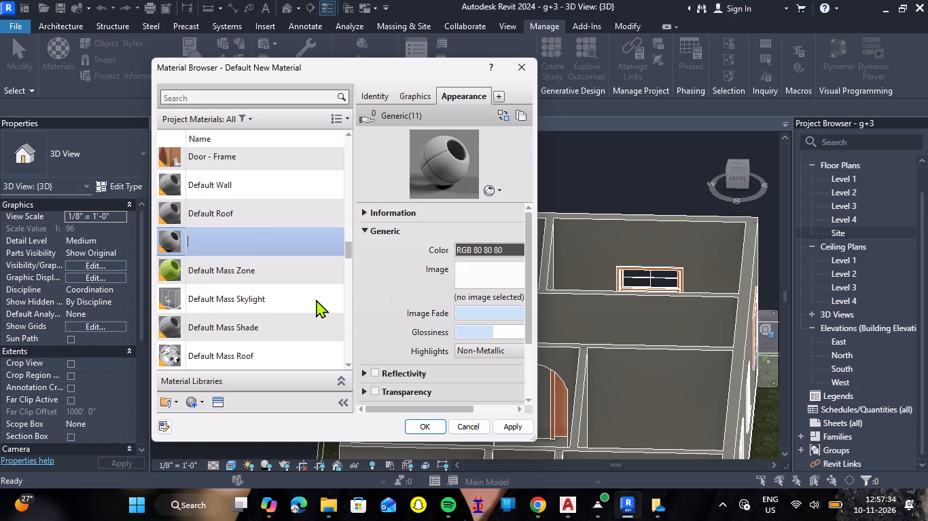
text(BUR)
text(GUNDY)
key(space)
text(COLOUR)
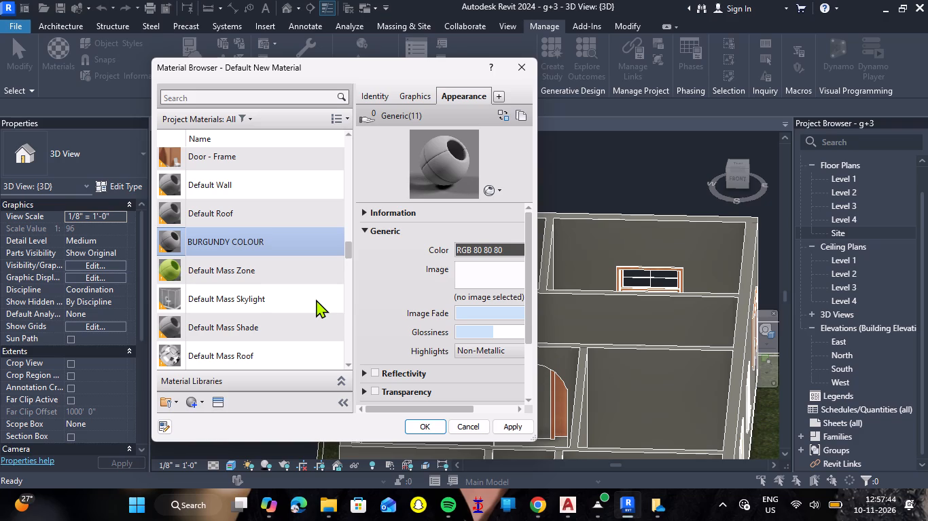
Set the burgundy material's appearance colour to RGB 128, 0, 32 and save the material.
click(486, 245)
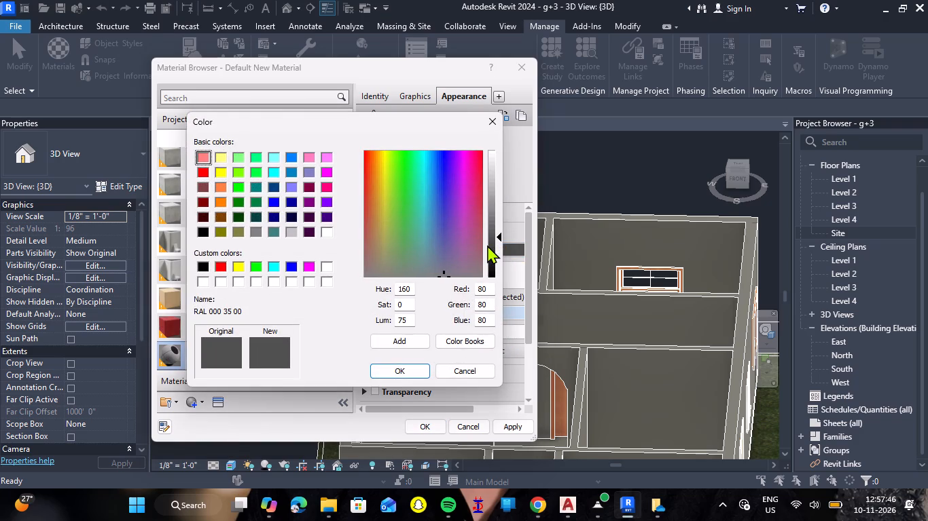
click(493, 293)
drag(493, 293, 439, 281)
key(BackSpace)
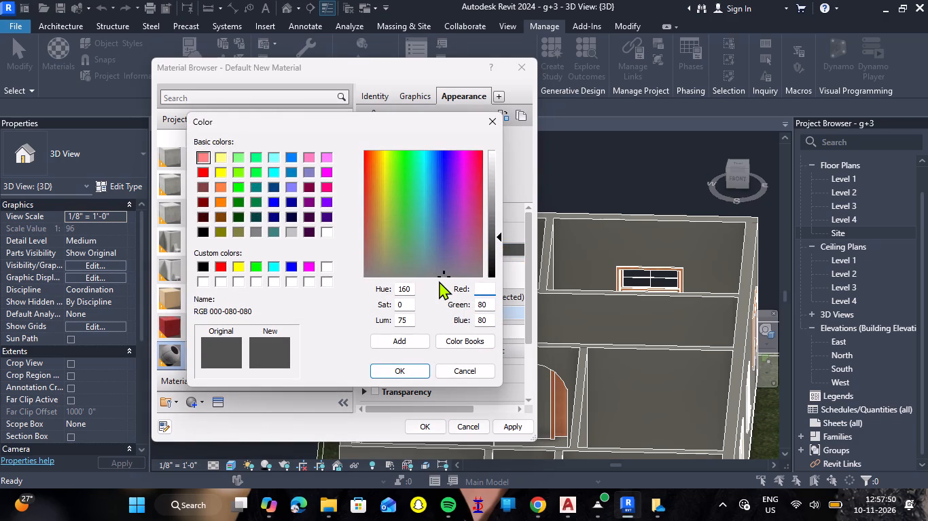
text(128)
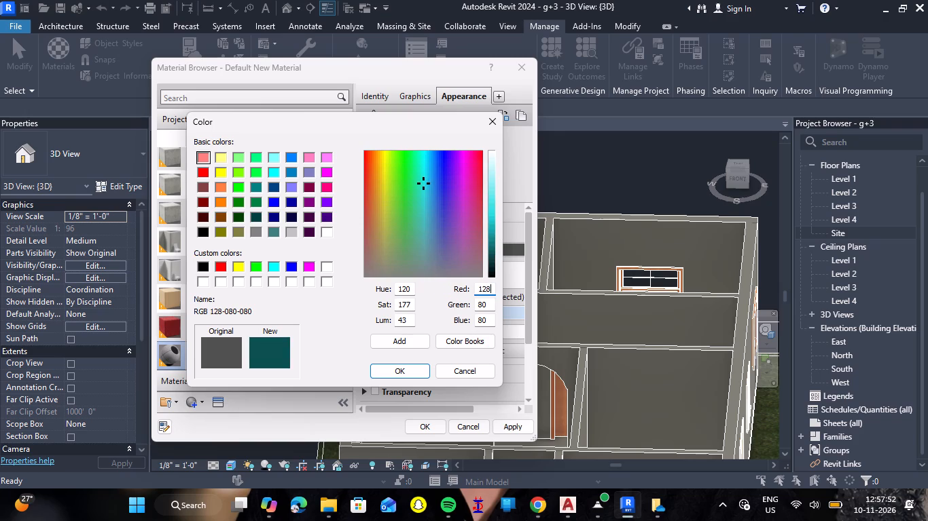
key(Tab)
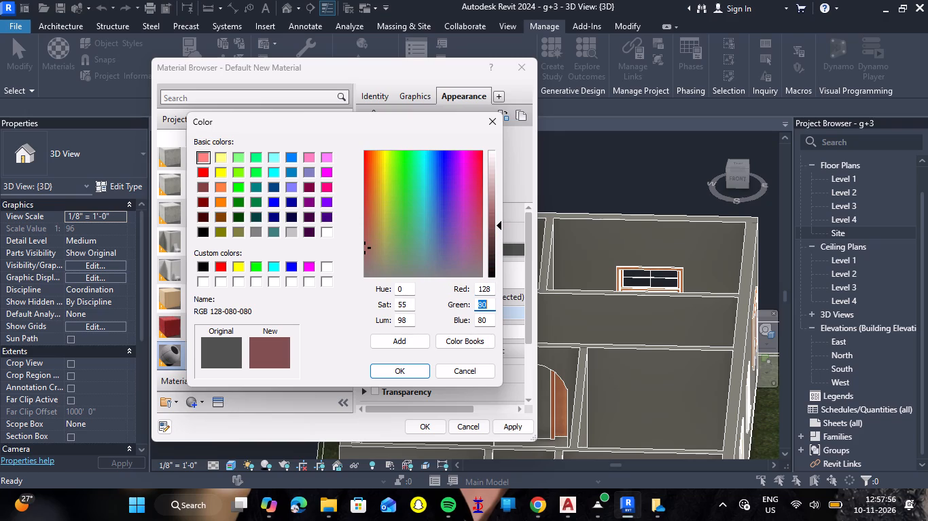
key(0)
key(Tab)
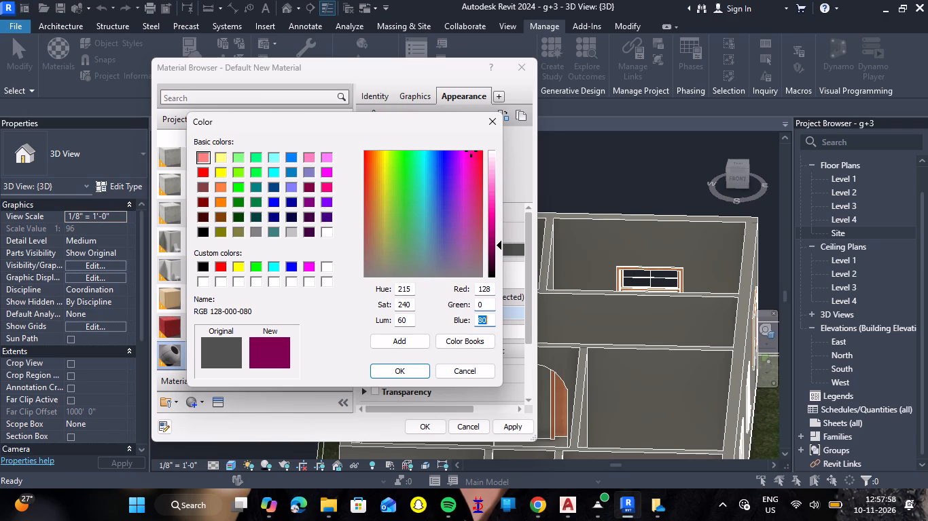
text(32)
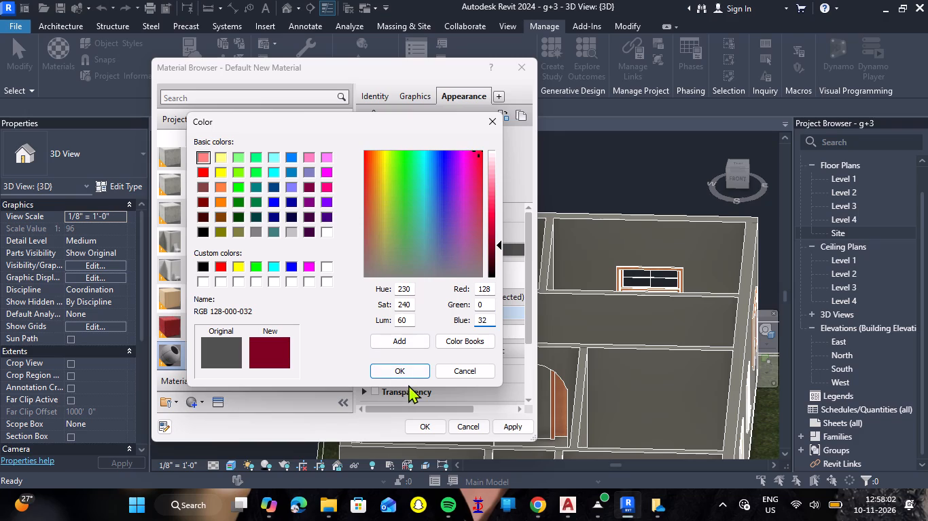
click(416, 373)
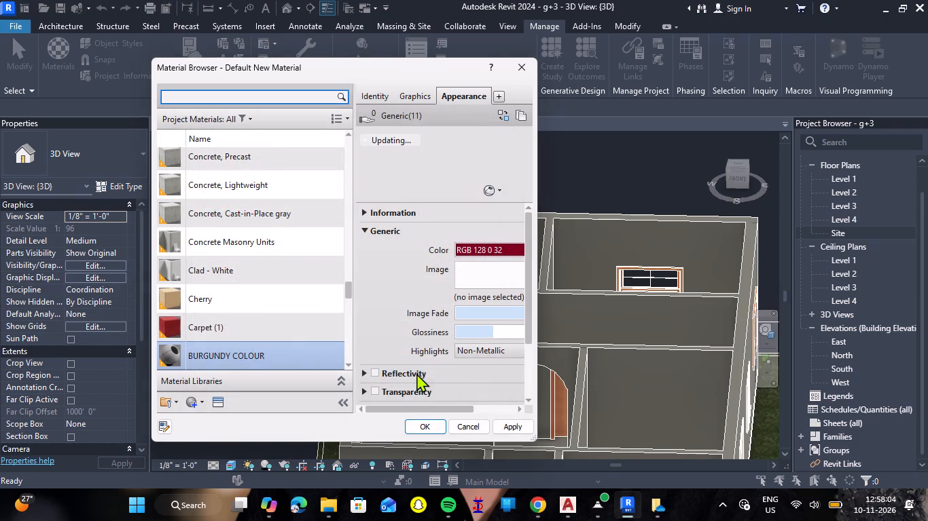
click(425, 425)
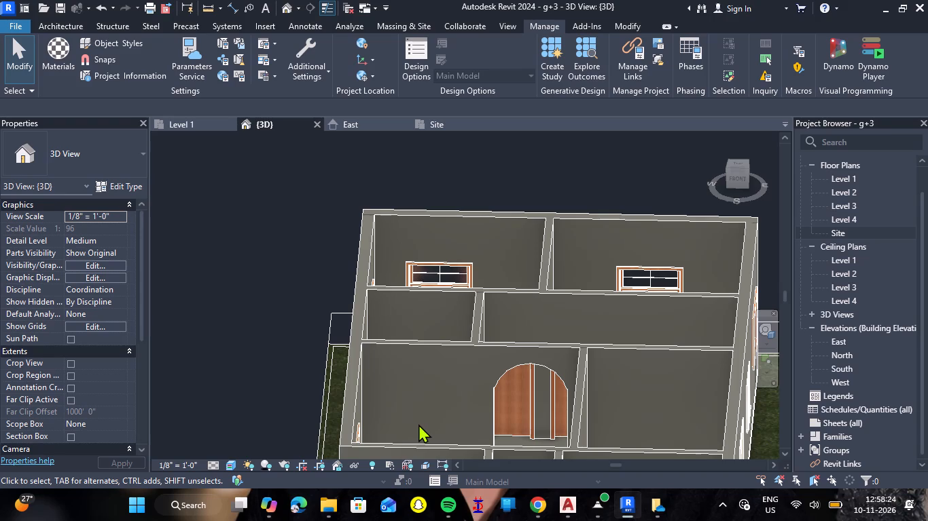
Create another new project material and name it CREAM.
click(56, 58)
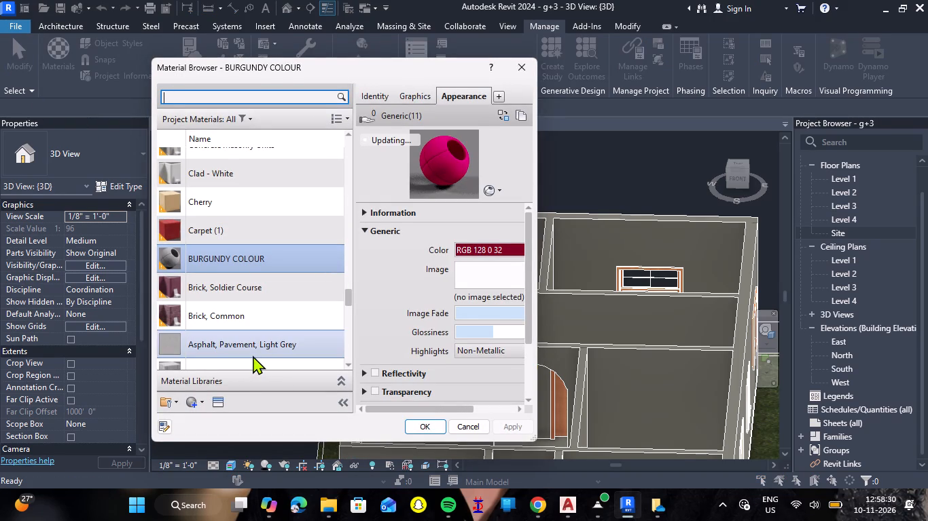
click(505, 424)
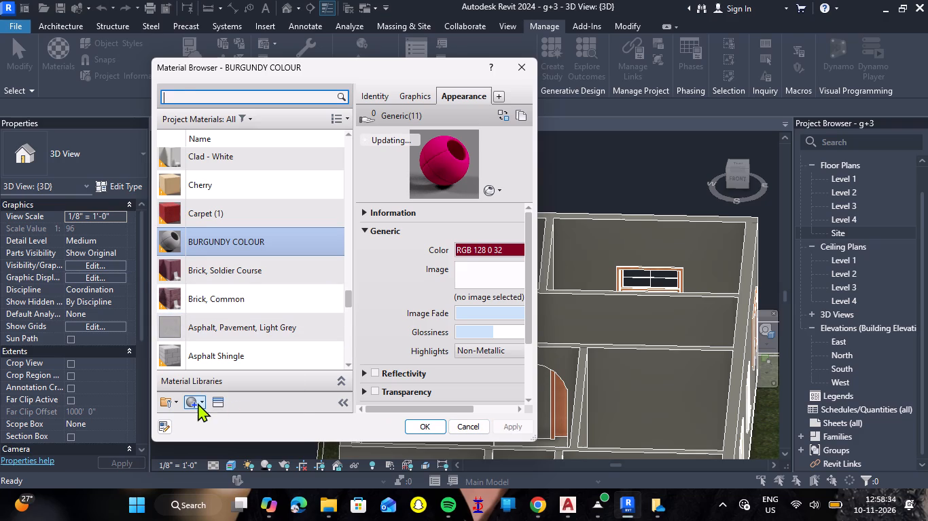
click(198, 403)
click(212, 419)
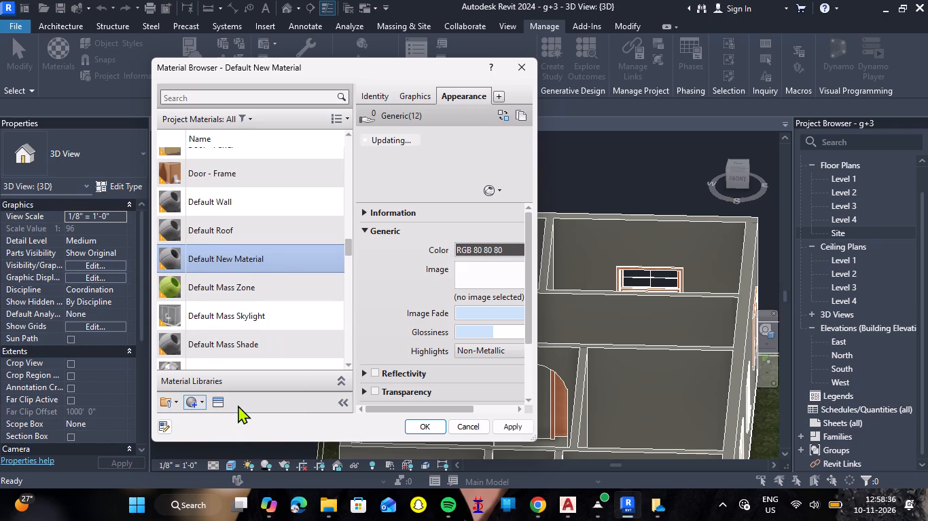
right_click(270, 246)
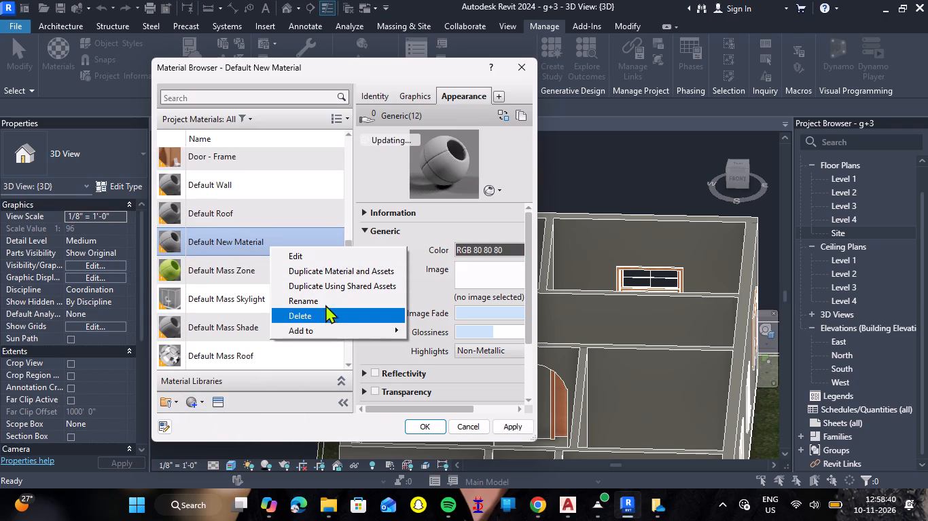
click(325, 304)
key(BackSpace)
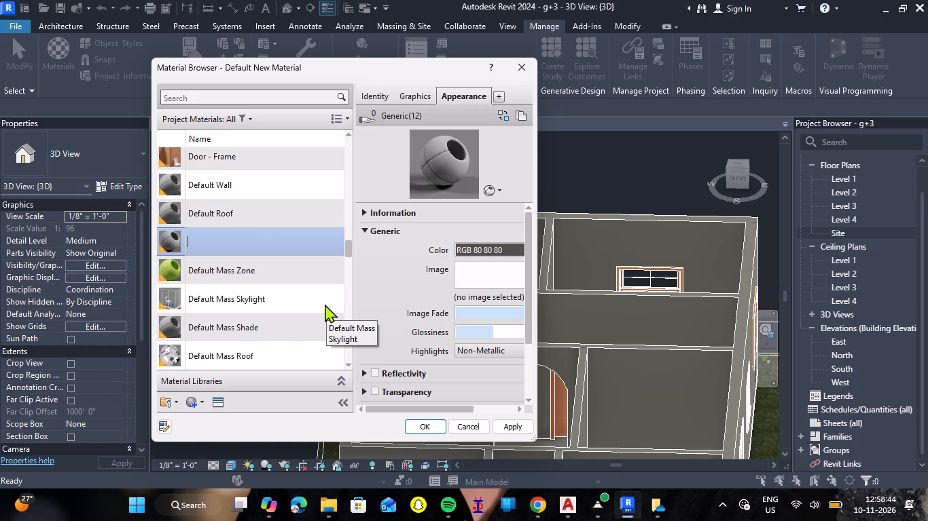
text(CREAN)
key(BackSpace)
key(m)
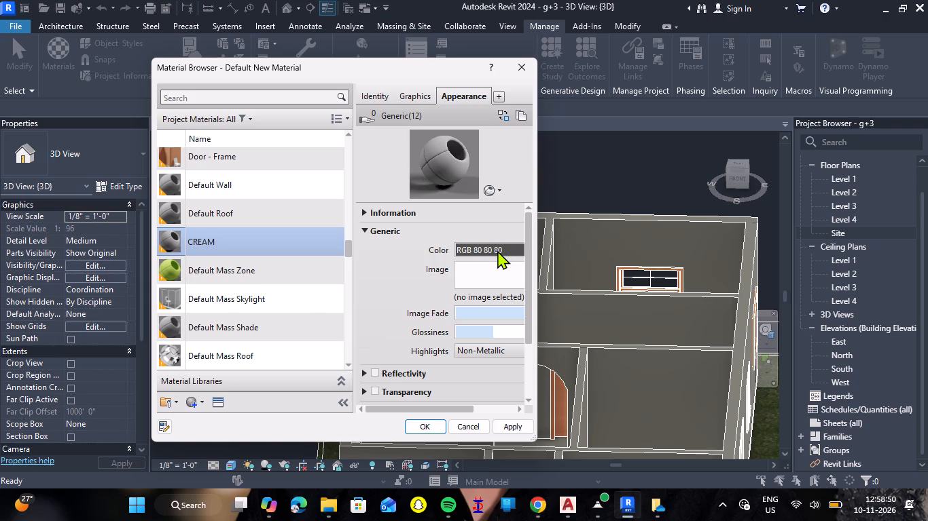
Set the CREAM material's appearance colour to RGB 245, 230, 204 and apply it.
click(497, 250)
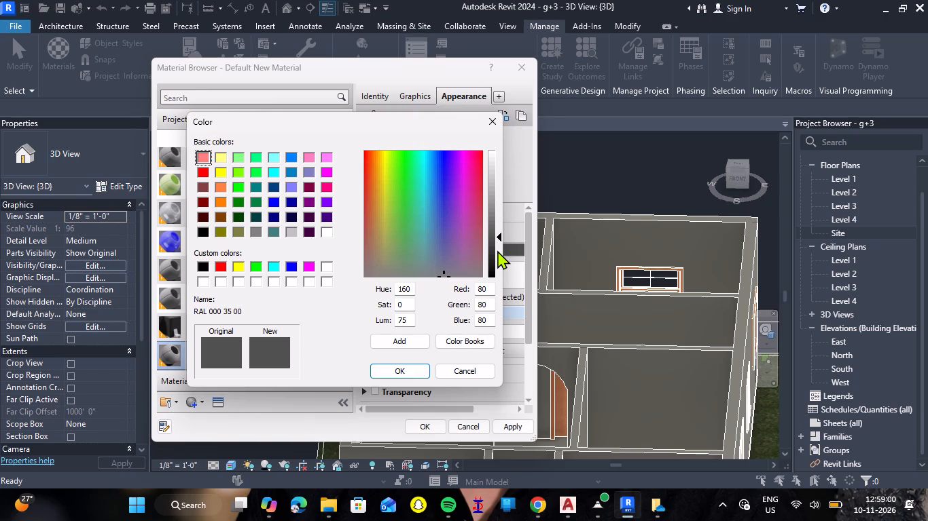
click(493, 289)
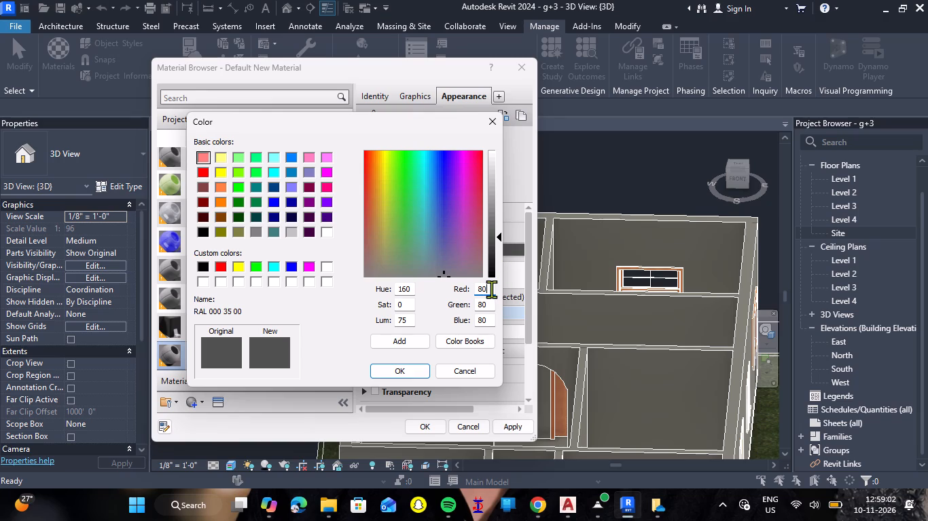
double_click(491, 289)
text(245)
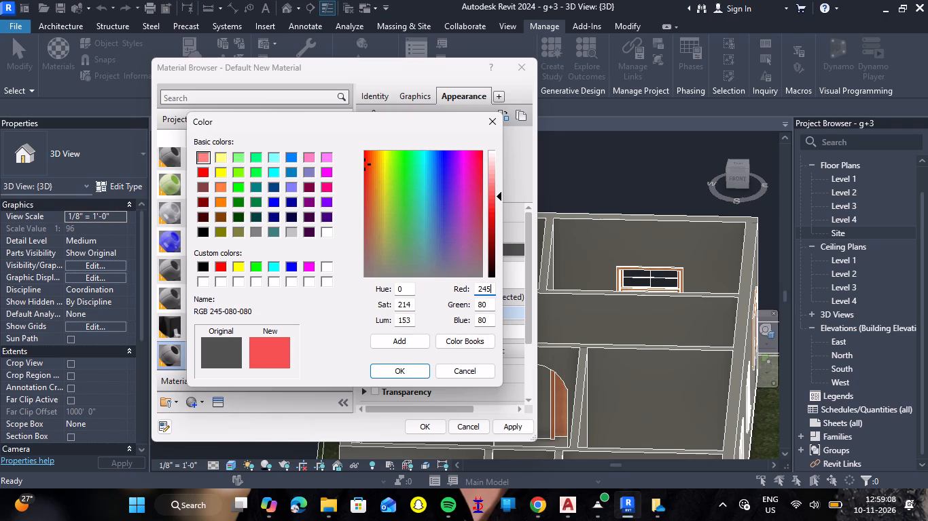
key(Tab)
text(230)
key(Tab)
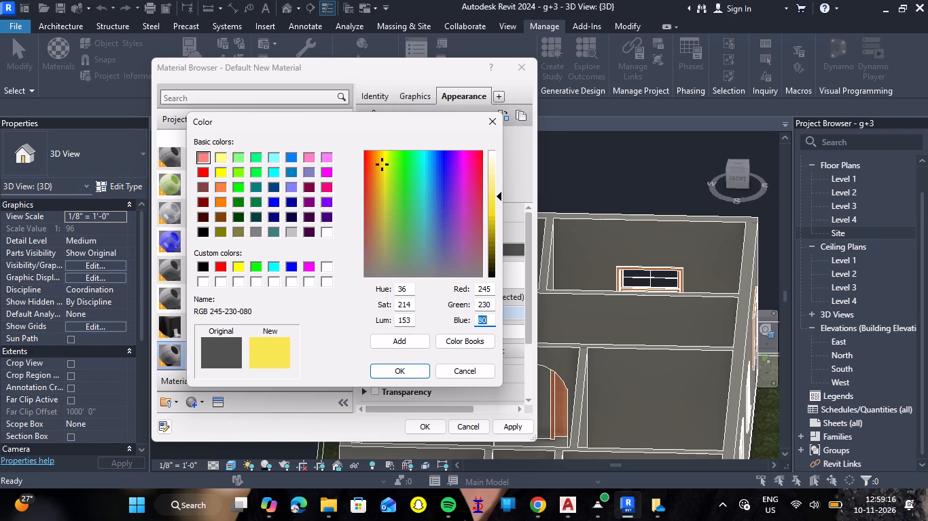
text(204)
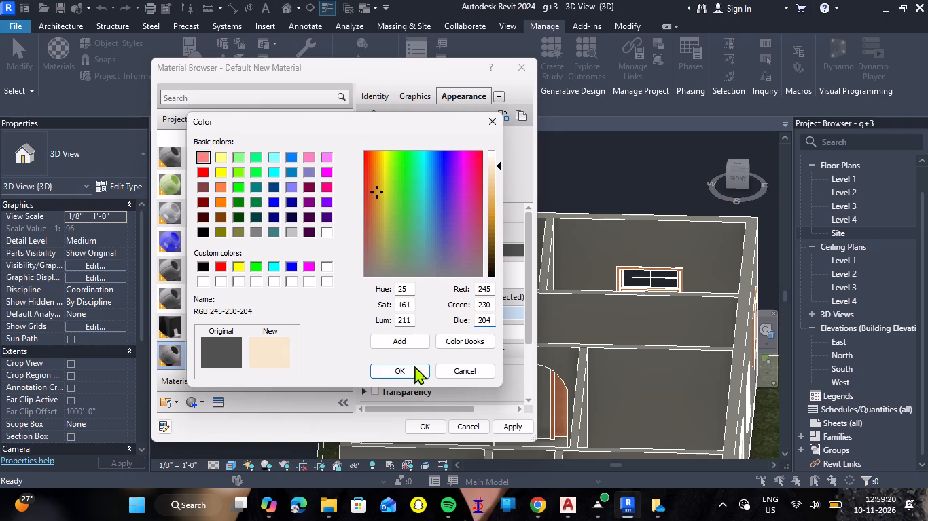
click(415, 369)
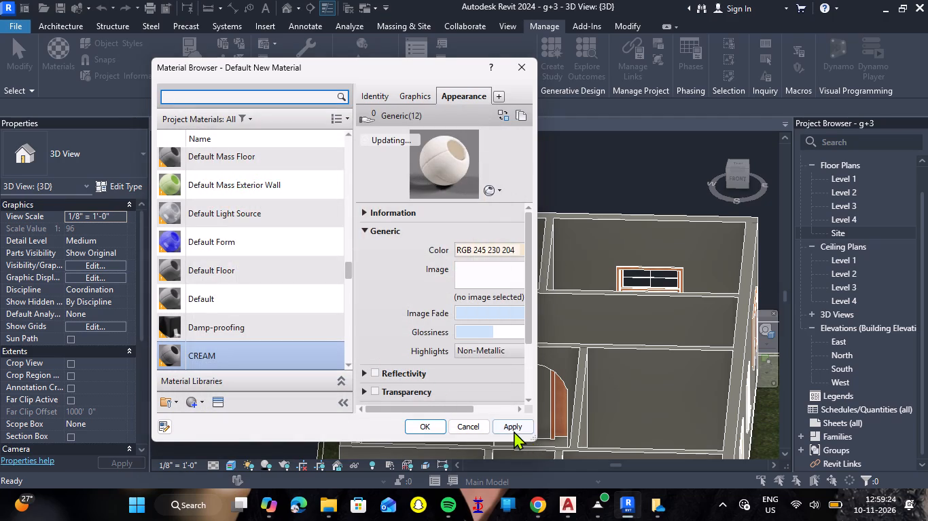
click(514, 428)
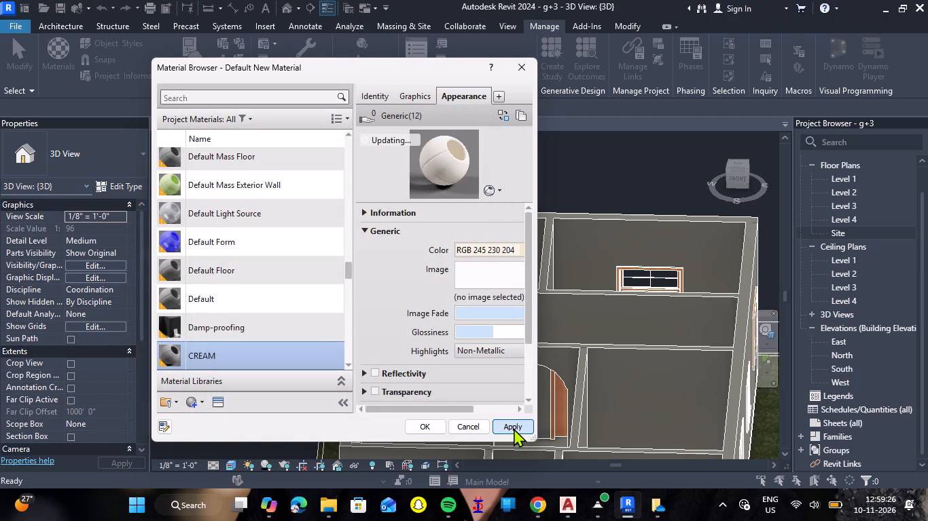
Create a third new project material and name it GOLD.
click(203, 405)
click(223, 415)
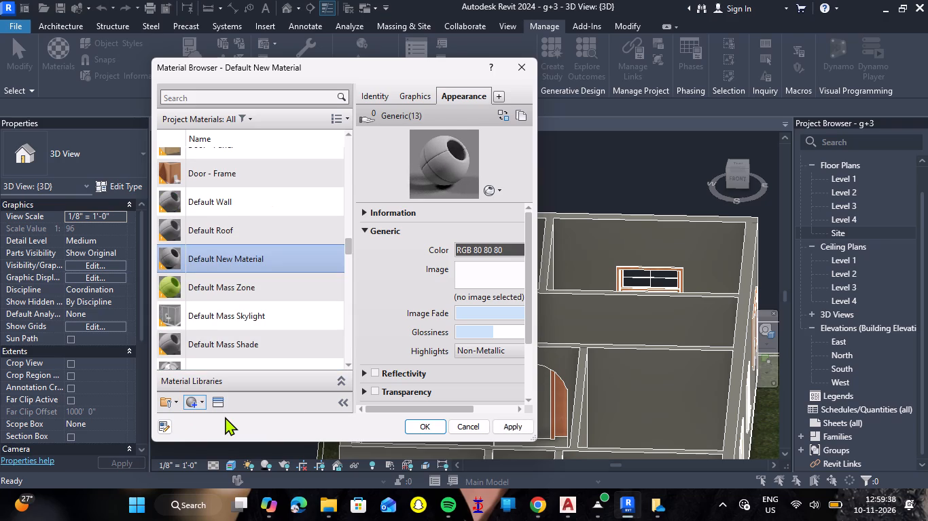
right_click(255, 256)
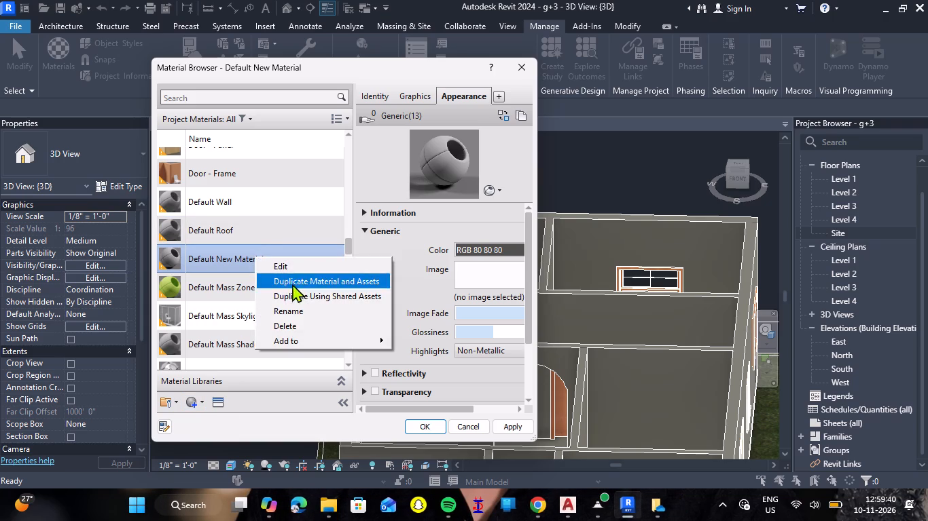
click(295, 315)
key(BackSpace)
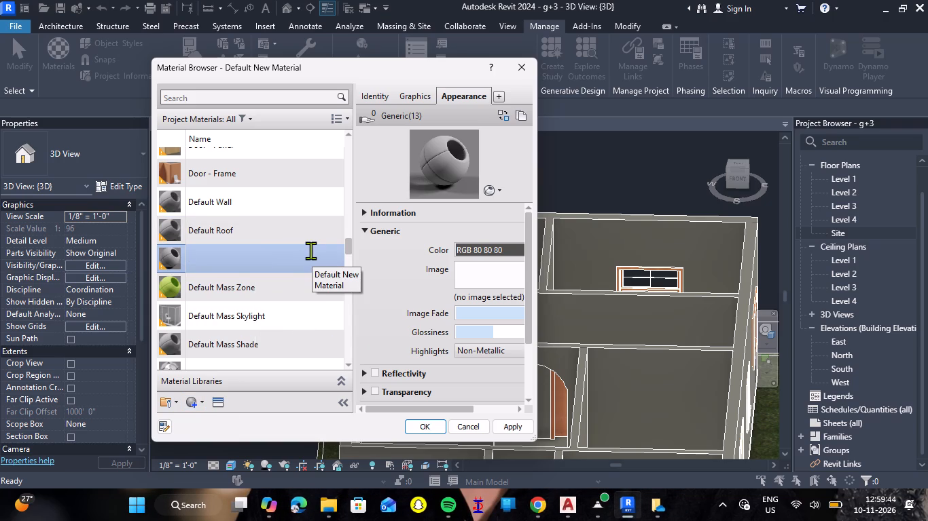
text(GOLD)
Set the GOLD material's appearance colour to RGB 212, 175, 55 and apply it.
click(521, 246)
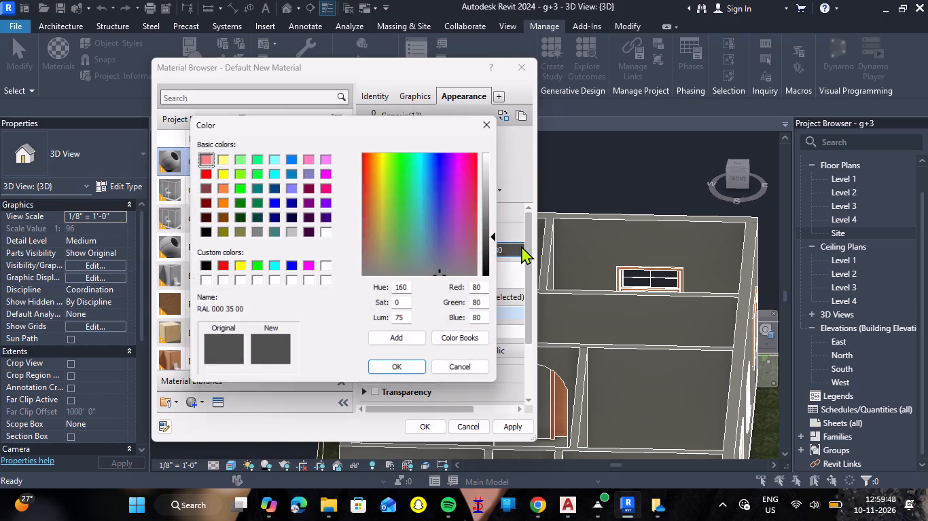
click(481, 292)
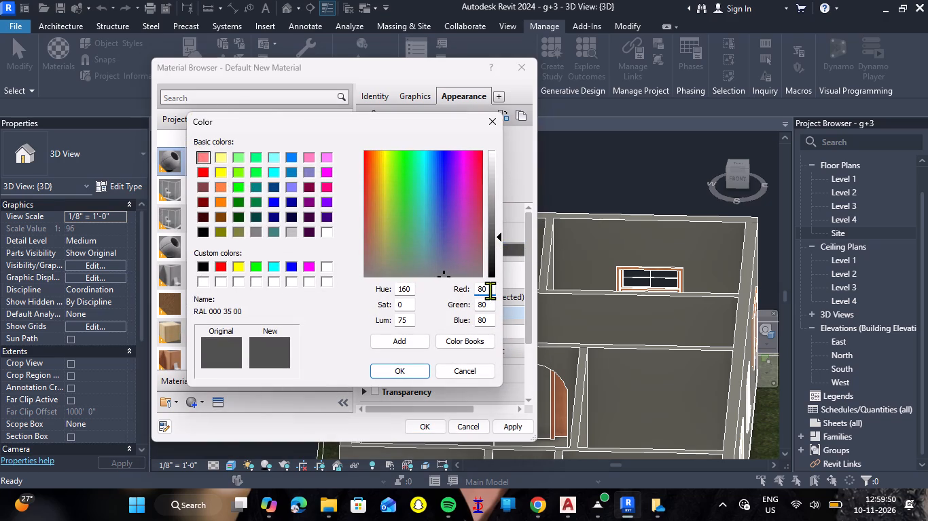
click(490, 290)
key(BackSpace)
key(BackSpace)
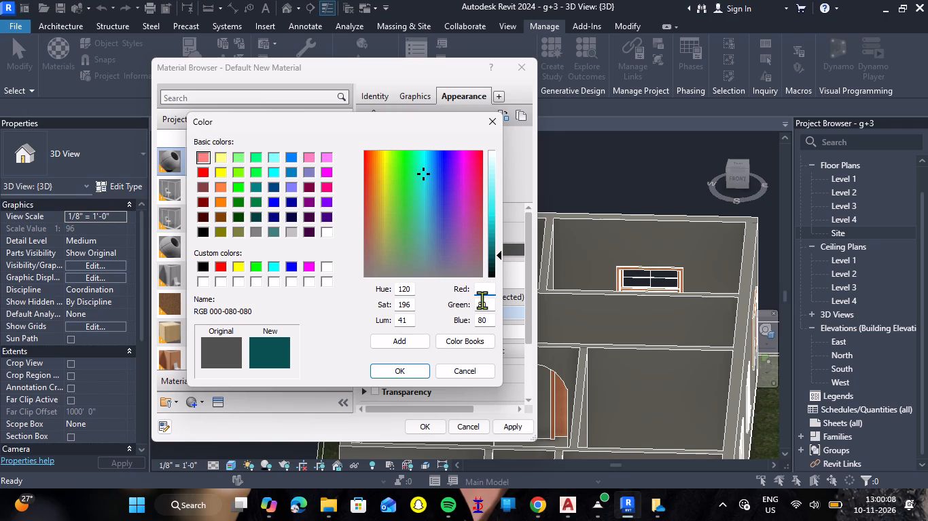
text(212)
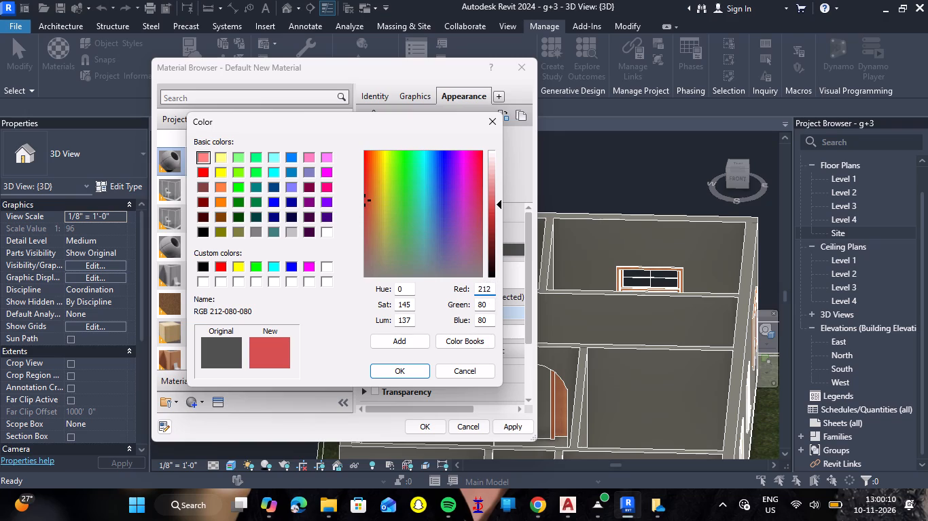
key(Tab)
key(1)
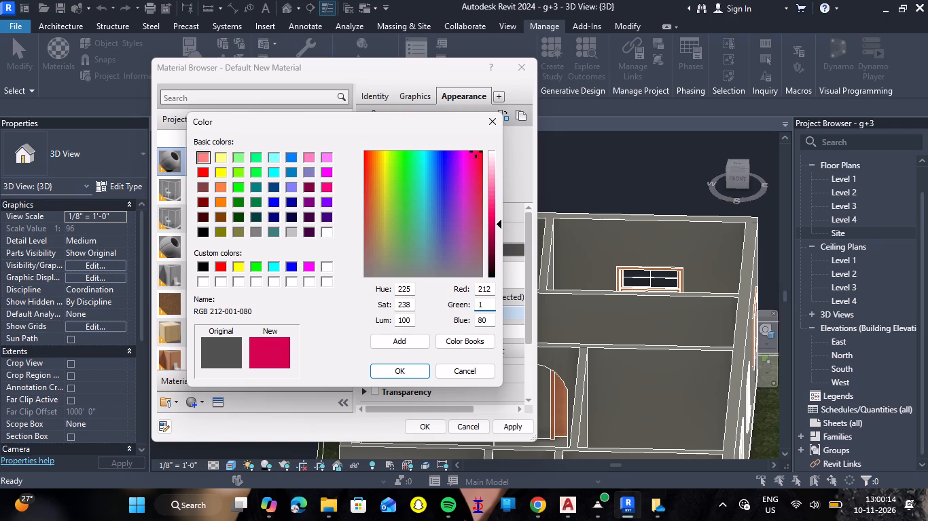
text(75)
key(Tab)
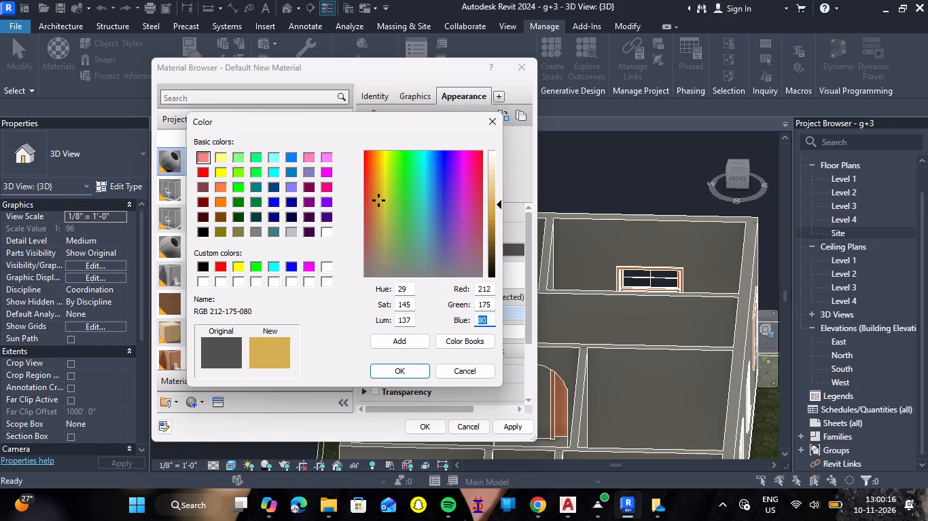
text(55)
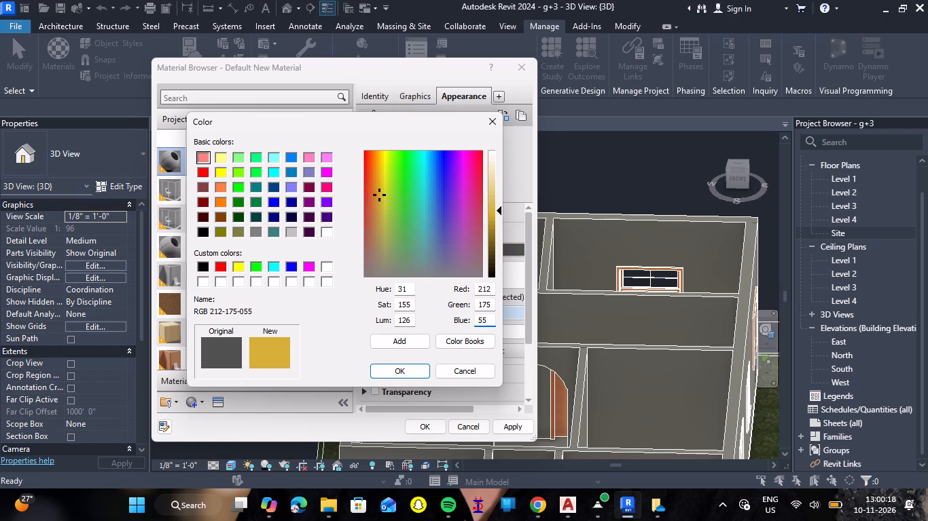
click(408, 369)
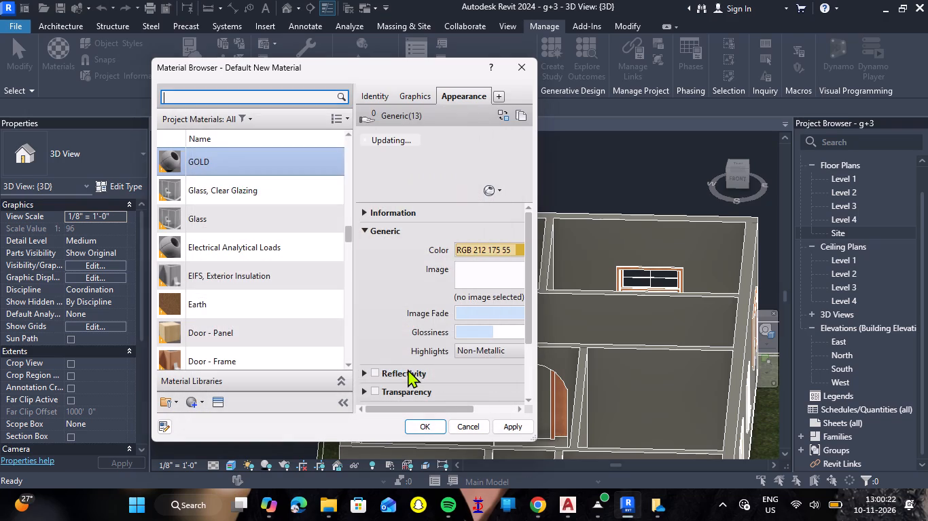
click(507, 425)
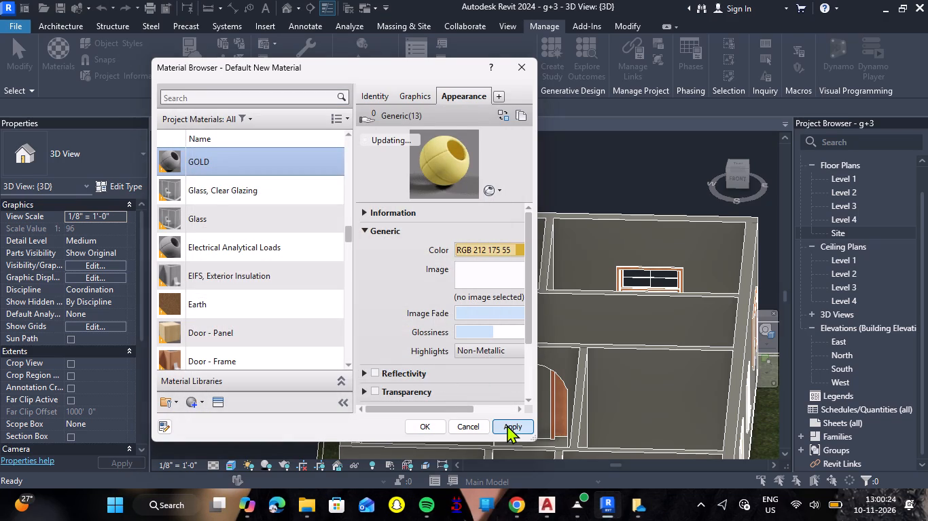
Create a fourth new project material and name it NAVY.
click(204, 404)
click(219, 420)
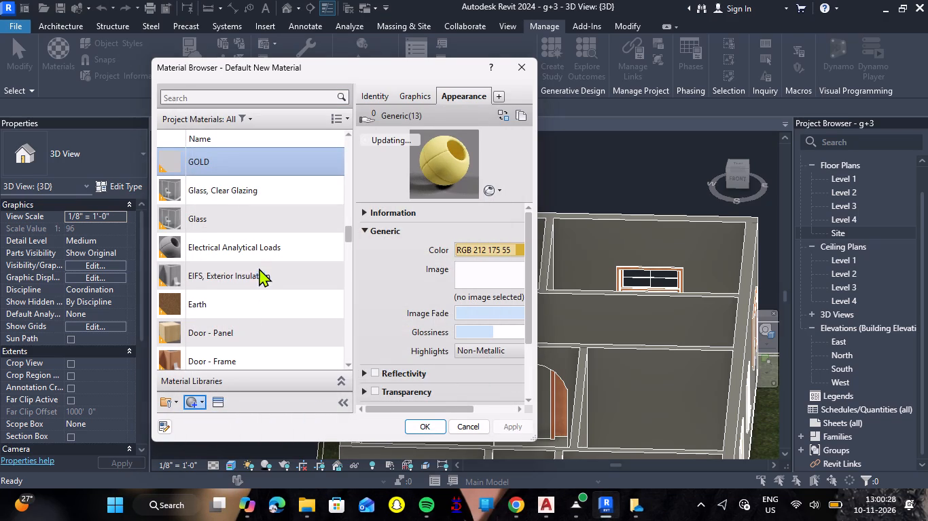
right_click(265, 260)
click(306, 317)
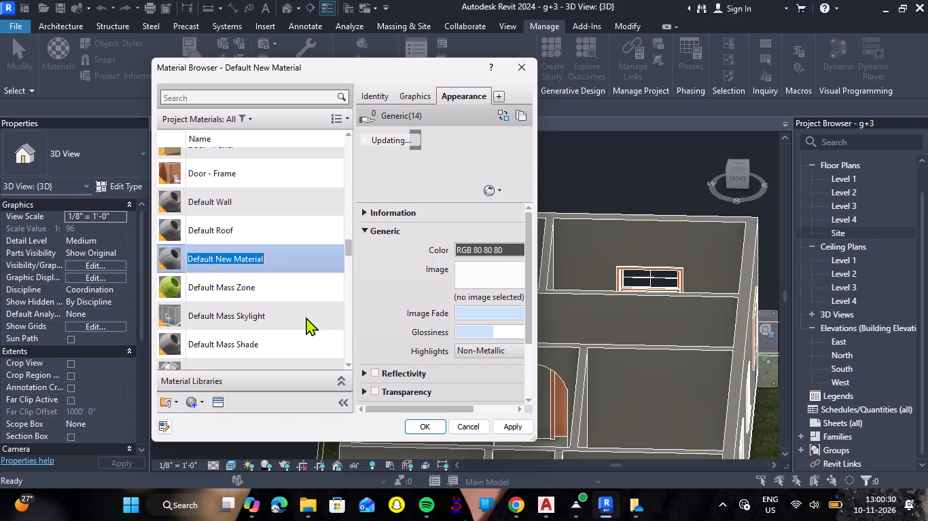
key(BackSpace)
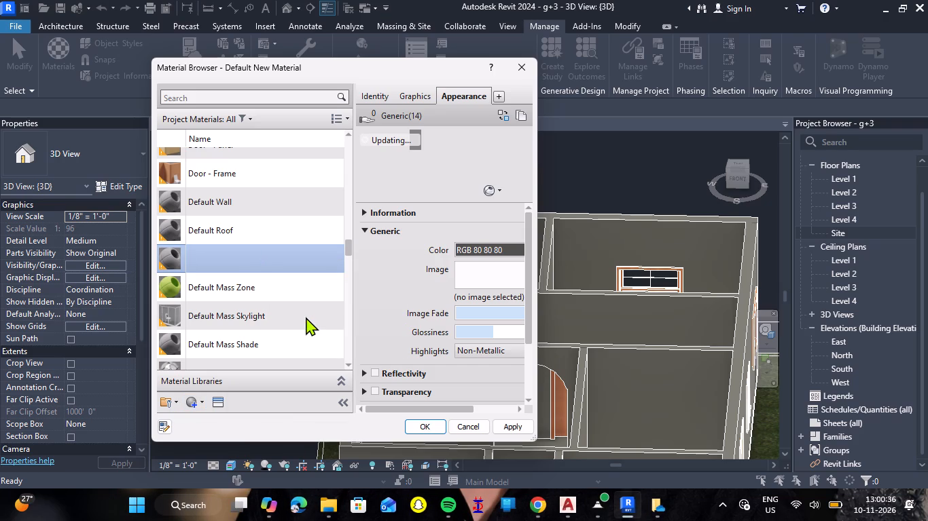
text(NAVY)
Set the NAVY material's appearance colour to RGB 36, 52, 71 and apply it.
click(510, 250)
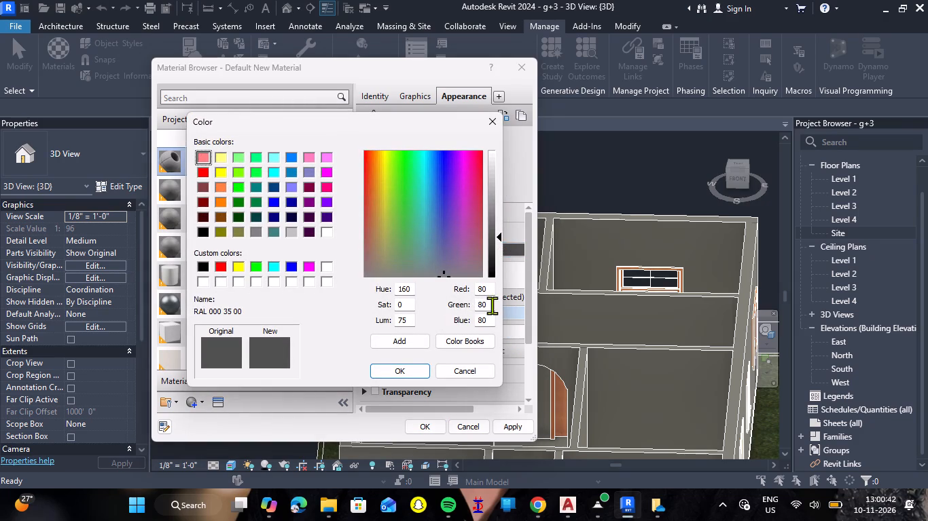
click(490, 292)
key(BackSpace)
key(BackSpace)
key(BackSpace)
key(BackSpace)
key(BackSpace)
key(BackSpace)
key(BackSpace)
key(BackSpace)
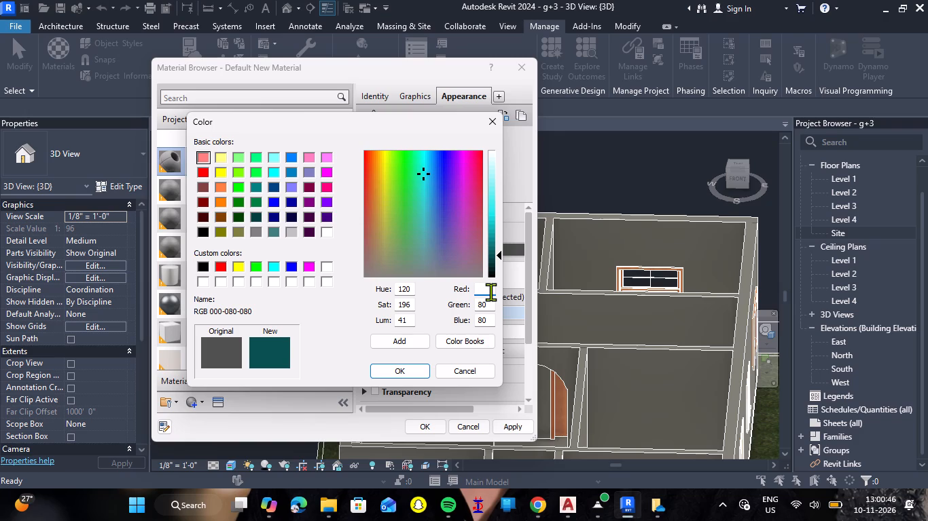
text(36)
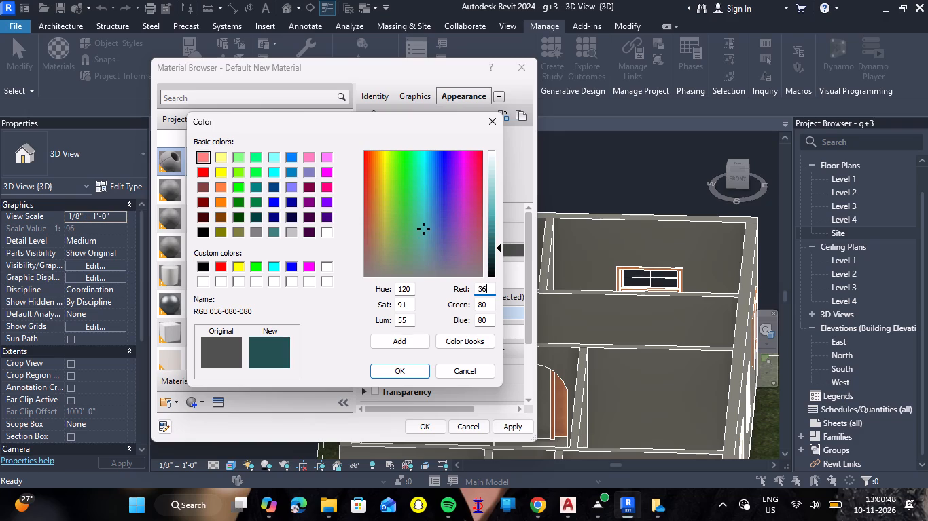
key(Tab)
text(52)
key(Tab)
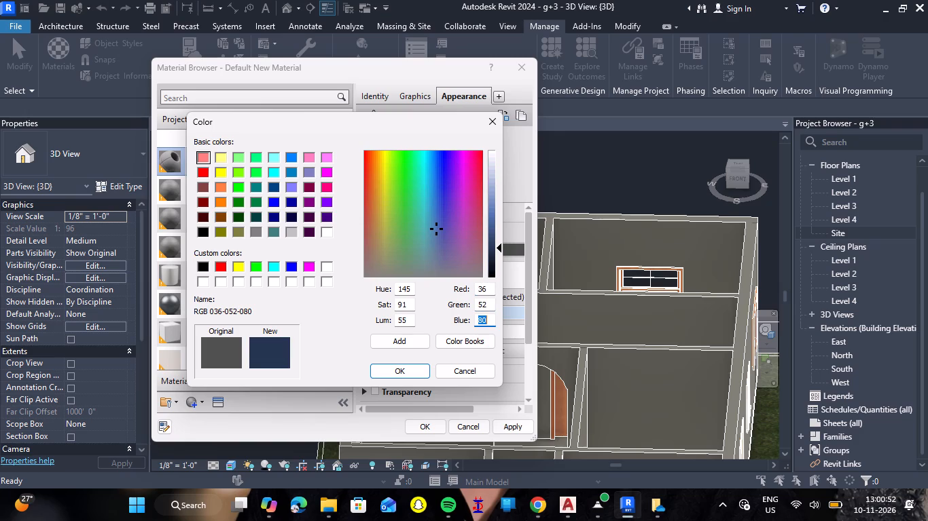
text(71)
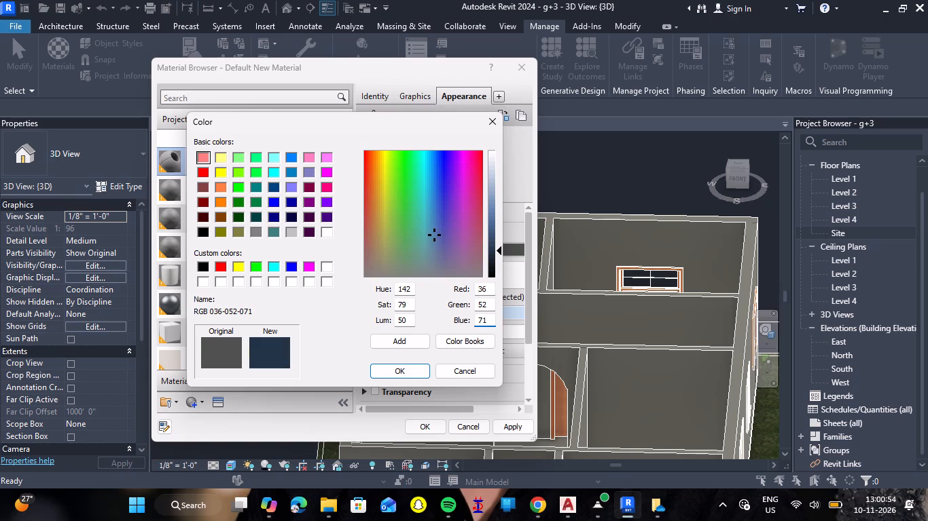
click(414, 366)
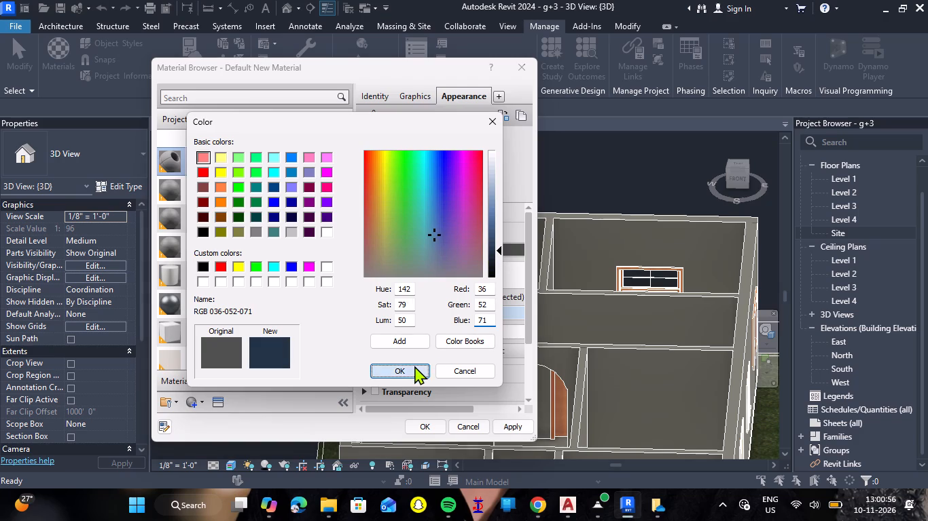
click(513, 424)
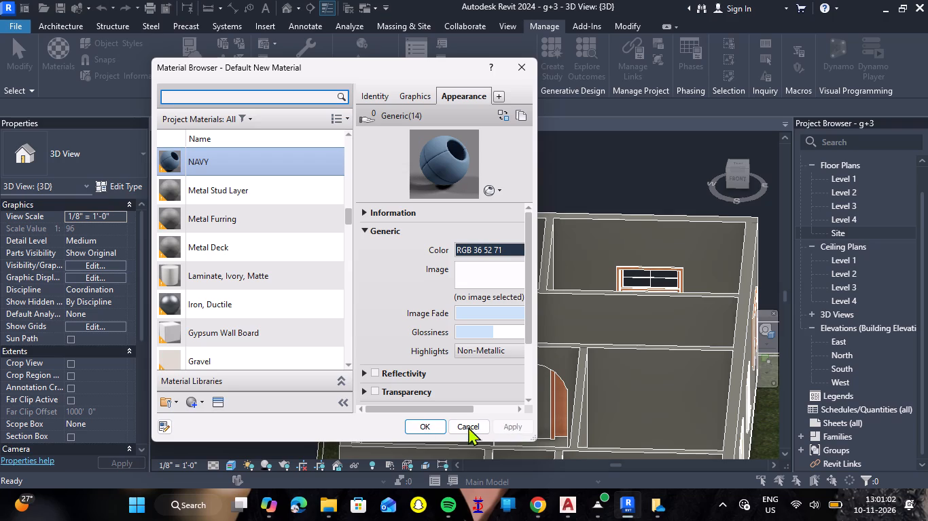
Create a fifth new project material and name it GOLD 1.
click(205, 404)
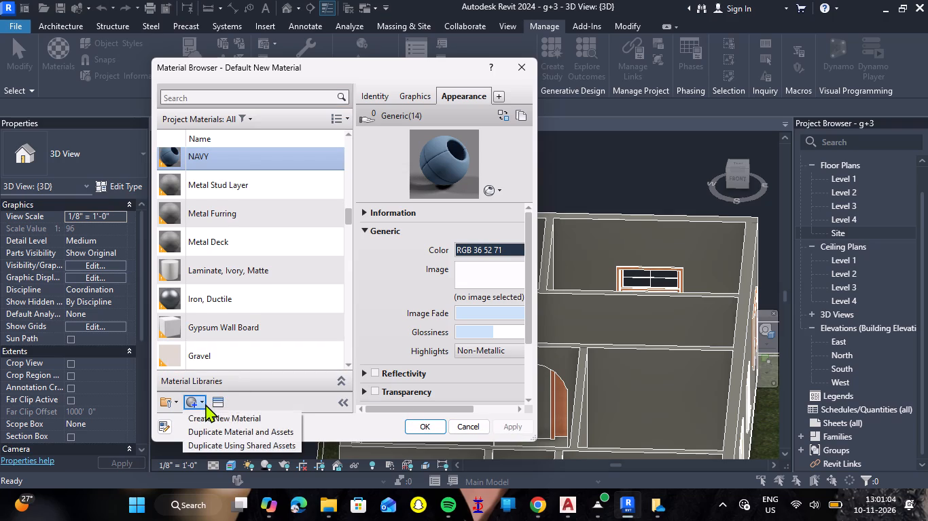
click(239, 417)
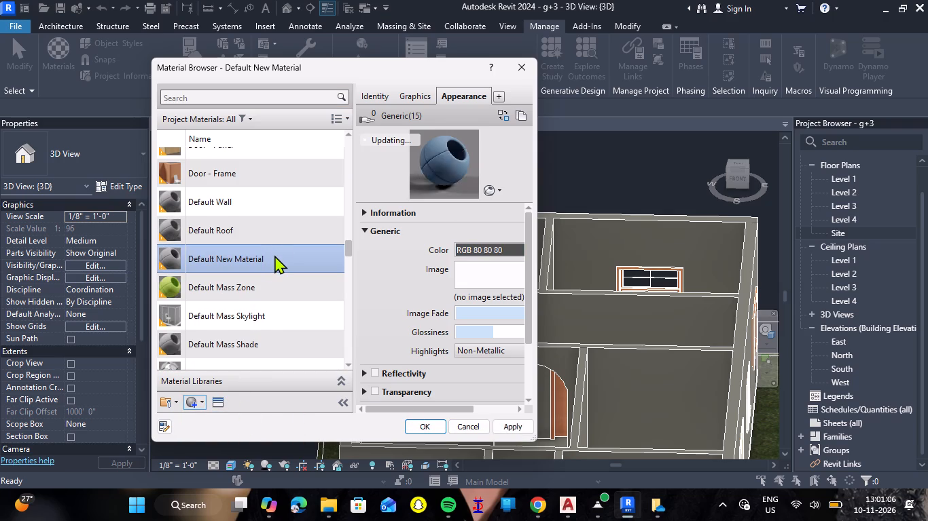
right_click(274, 255)
click(302, 304)
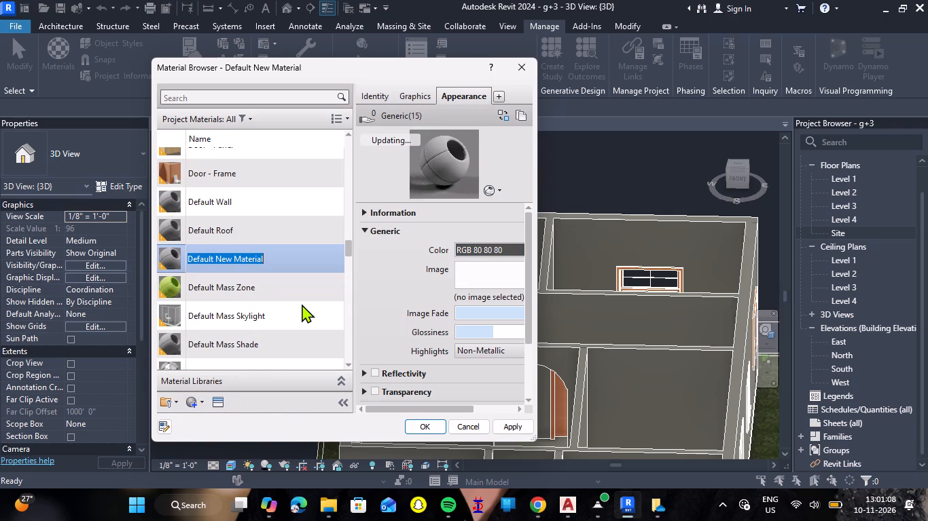
key(BackSpace)
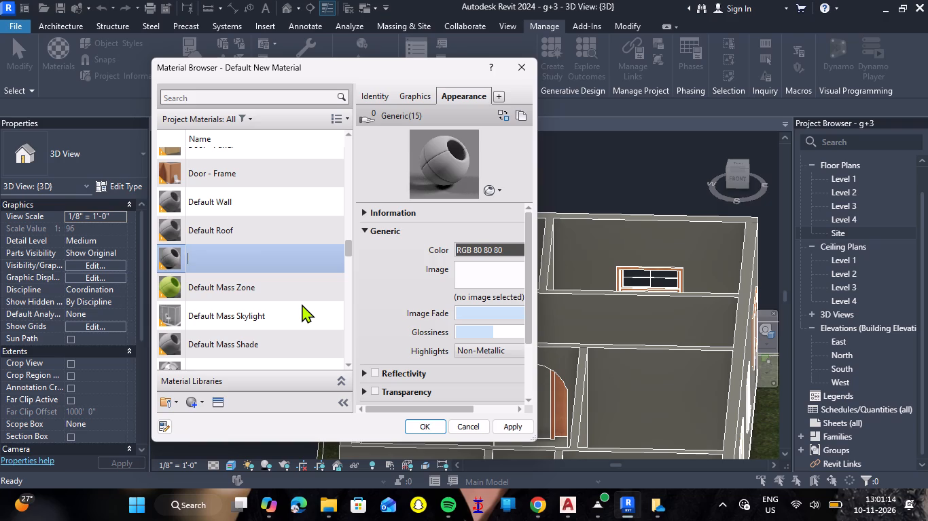
text(GOLD)
key(space)
key(1)
Set the GOLD 1 material's appearance colour to RGB 255, 215, 0, accepting the matching PANTONE Yellow 012 C from the colour books.
click(500, 250)
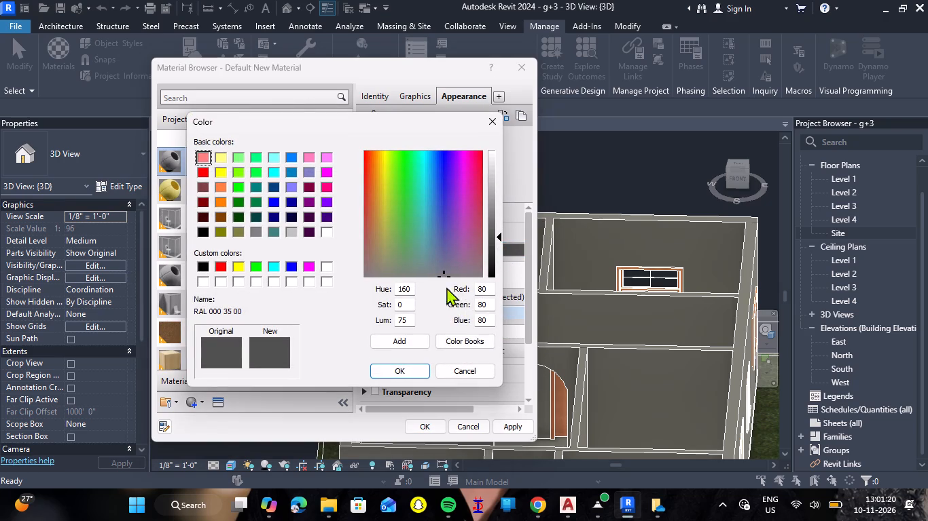
click(486, 292)
key(BackSpace)
key(BackSpace)
key(BackSpace)
key(BackSpace)
key(BackSpace)
key(BackSpace)
key(BackSpace)
key(BackSpace)
key(BackSpace)
key(BackSpace)
key(BackSpace)
key(BackSpace)
key(BackSpace)
text(255)
key(Tab)
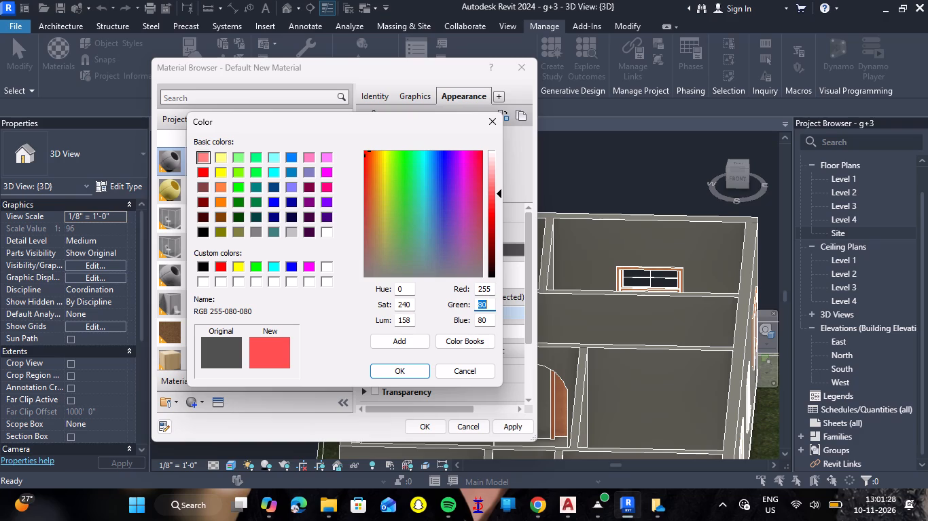
key(2)
text(15)
key(Tab)
key(0)
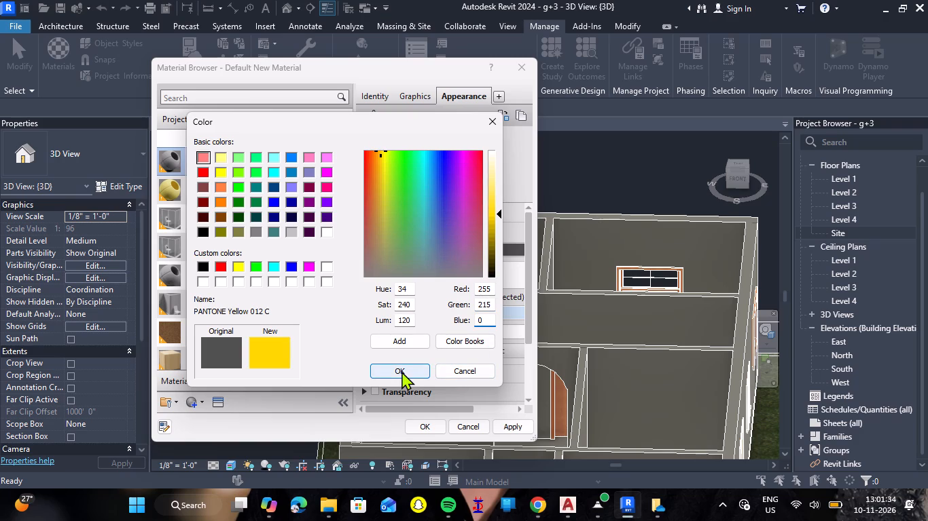
click(456, 344)
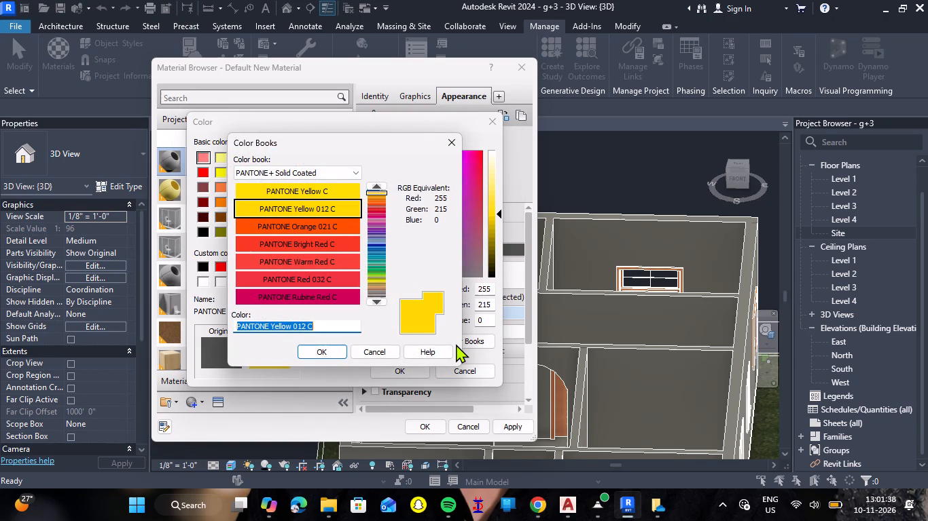
click(339, 358)
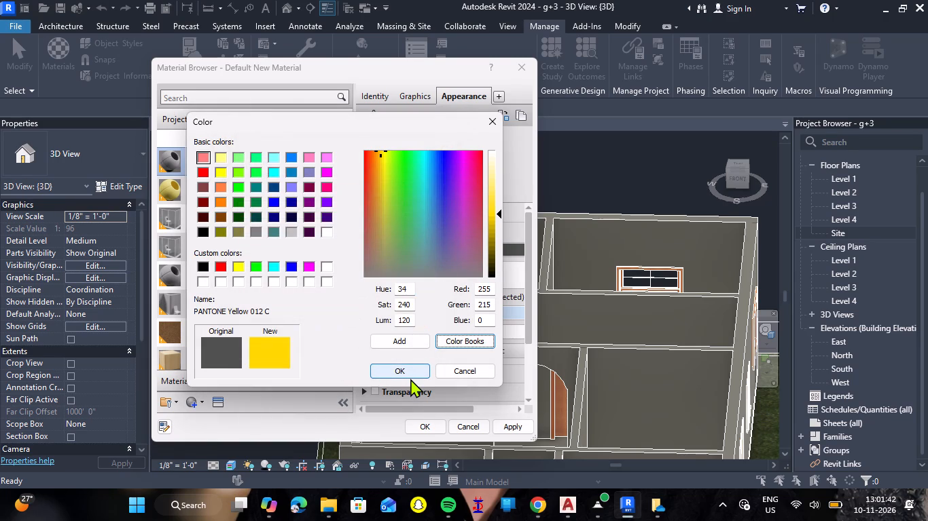
click(410, 379)
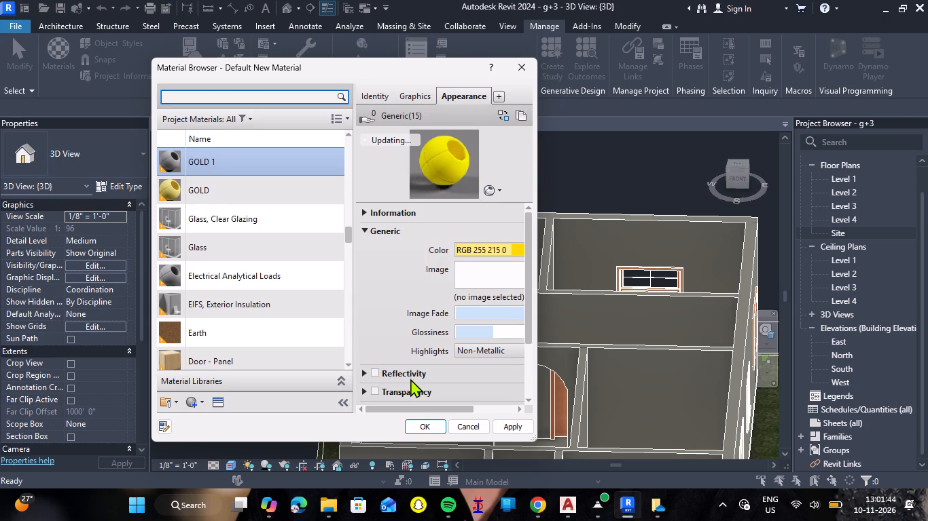
Apply the GOLD 1 material's new appearance colour.
click(520, 430)
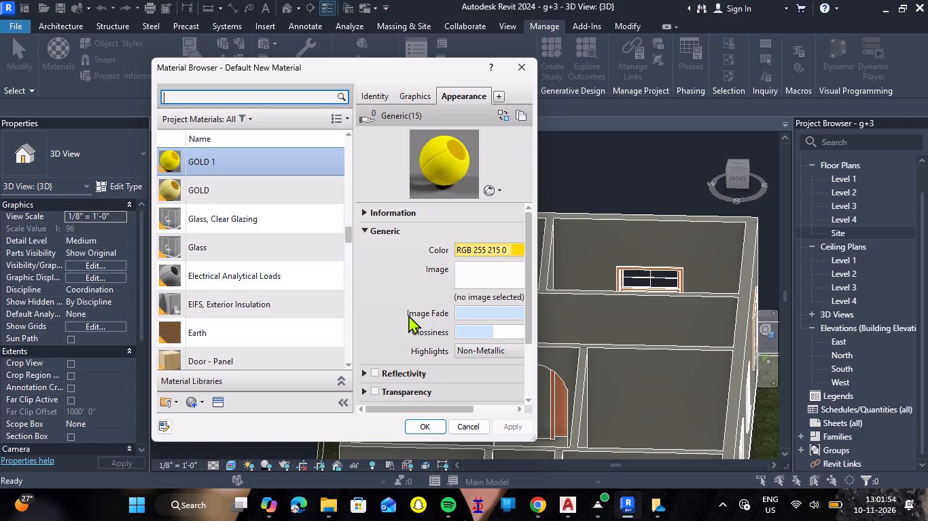
Create a sixth new project material and name it OFF WHITE.
click(205, 402)
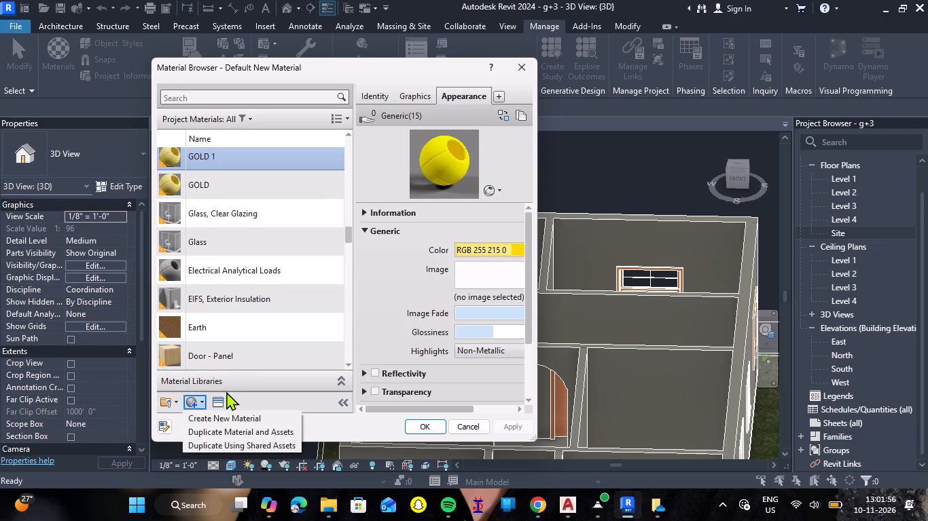
click(237, 415)
right_click(293, 260)
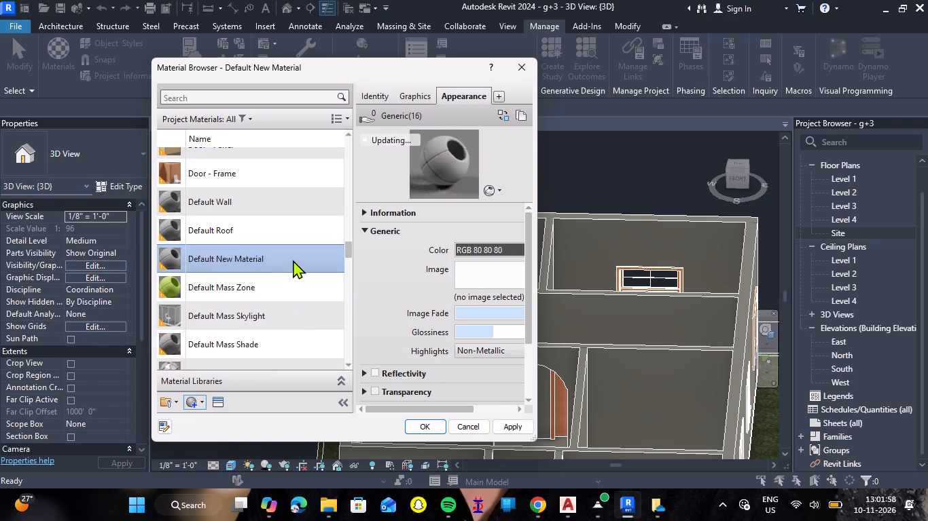
click(326, 312)
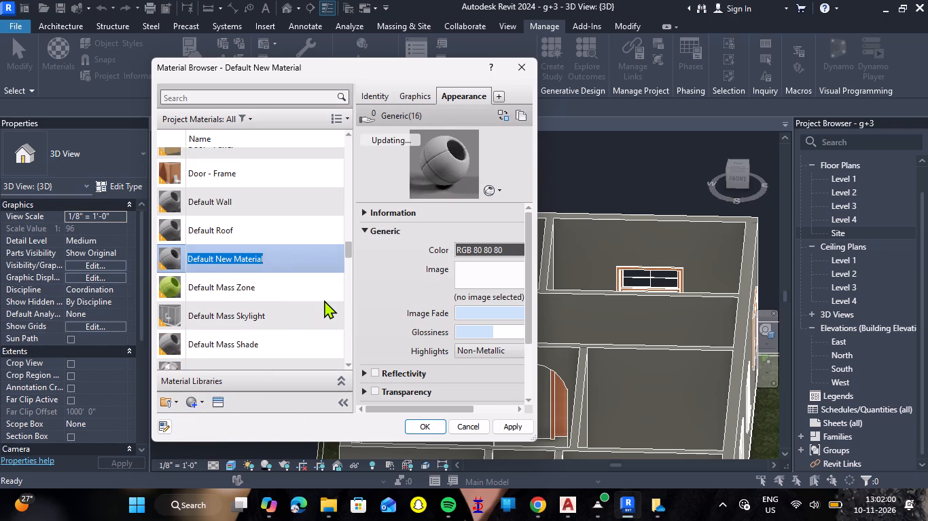
key(BackSpace)
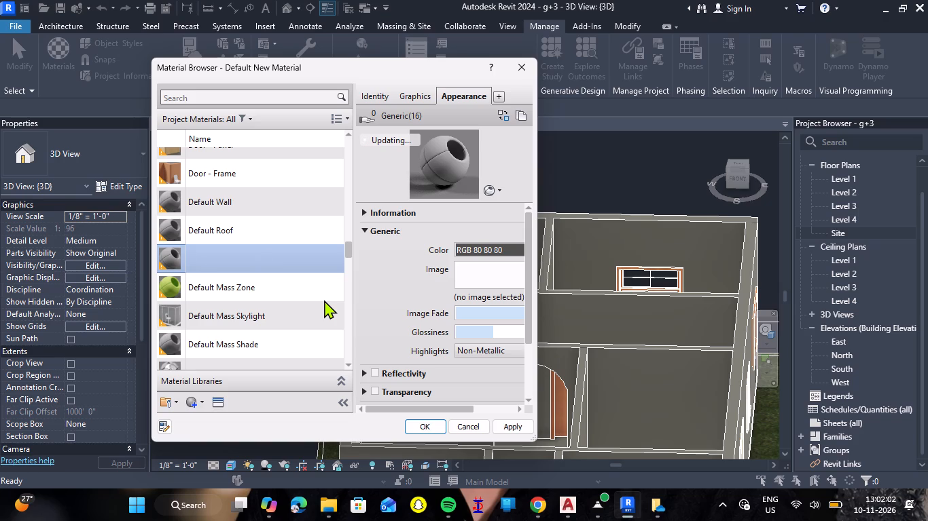
text(OFF WHITE)
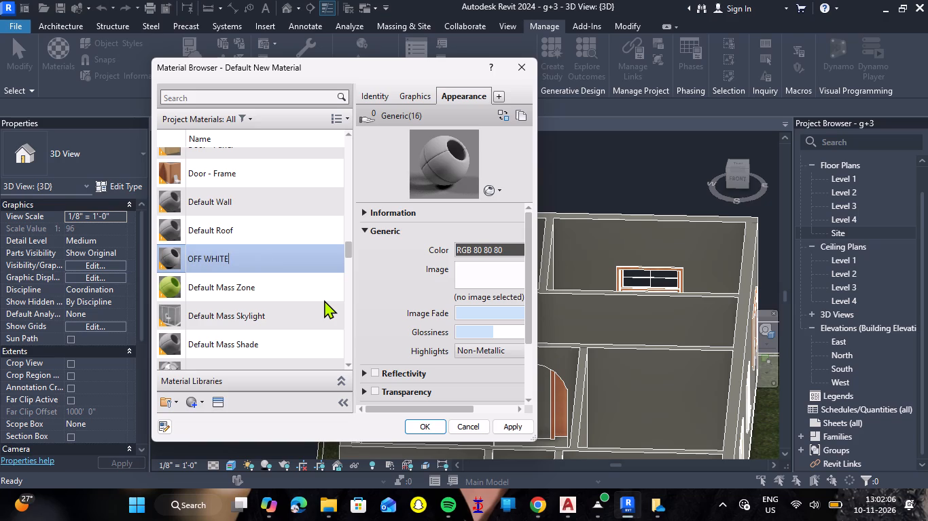
key(space)
Set the OFF WHITE material's appearance colour to RGB 240, 248, 255 and apply it.
click(486, 251)
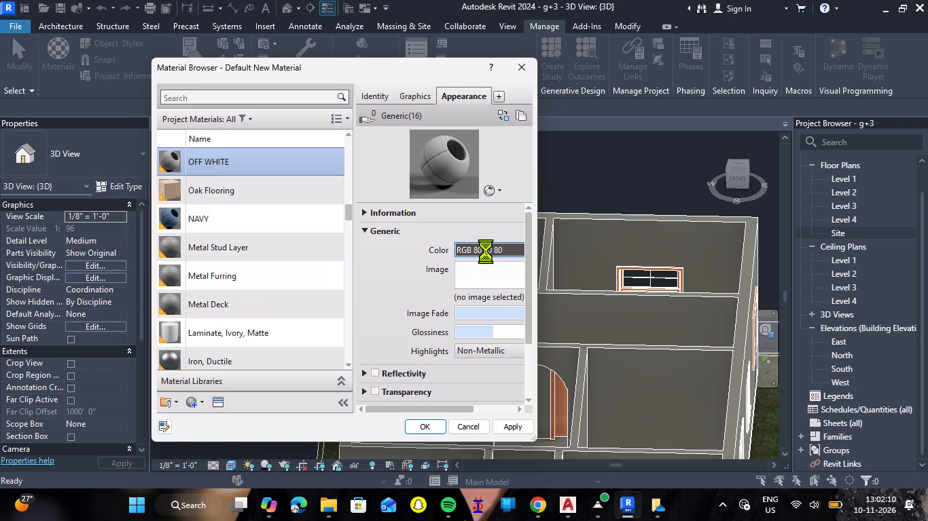
click(481, 285)
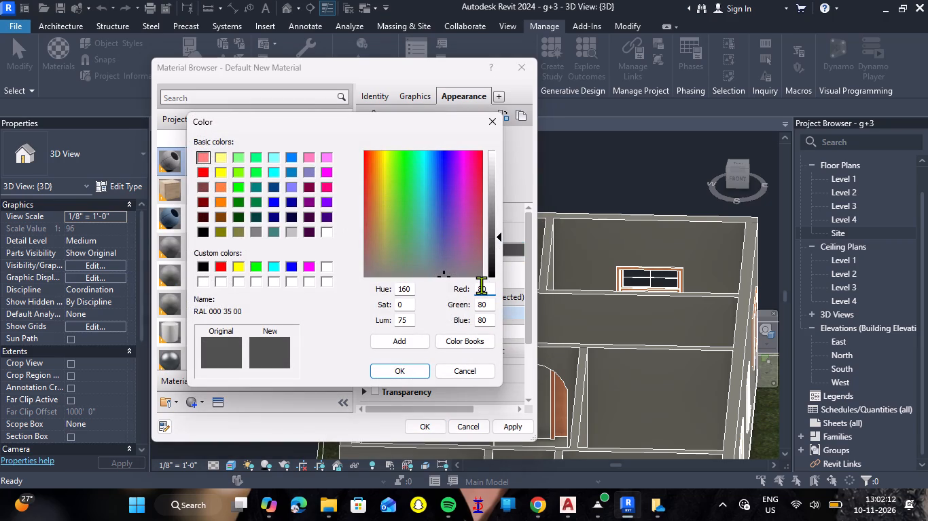
key(Right)
key(BackSpace)
key(BackSpace)
key(BackSpace)
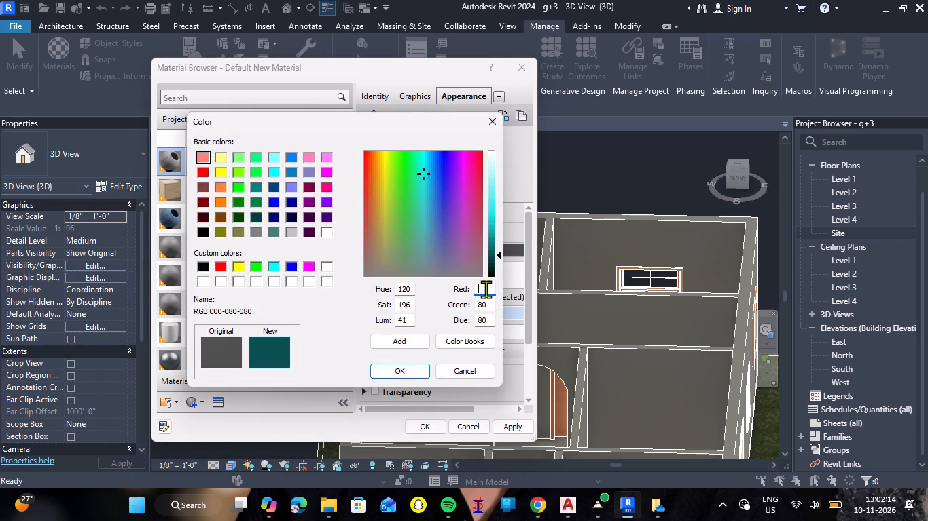
text(24)
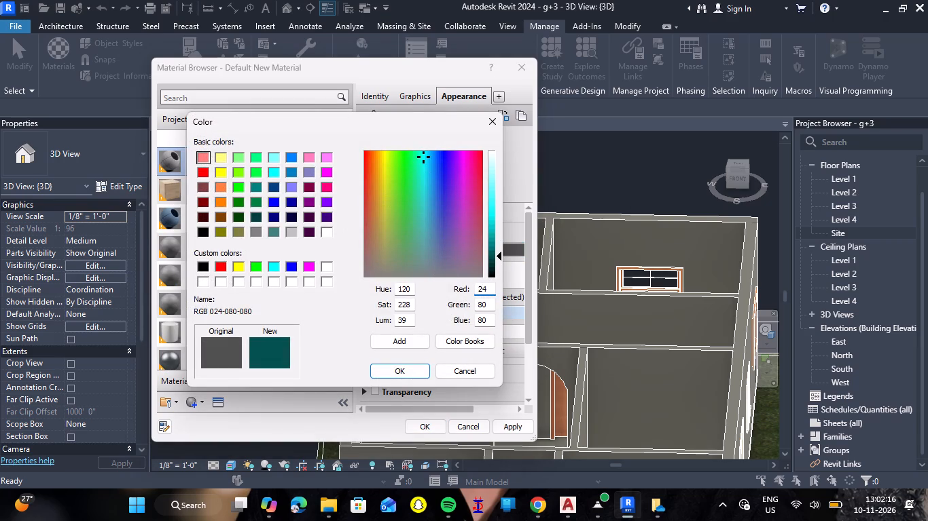
key(0)
key(Tab)
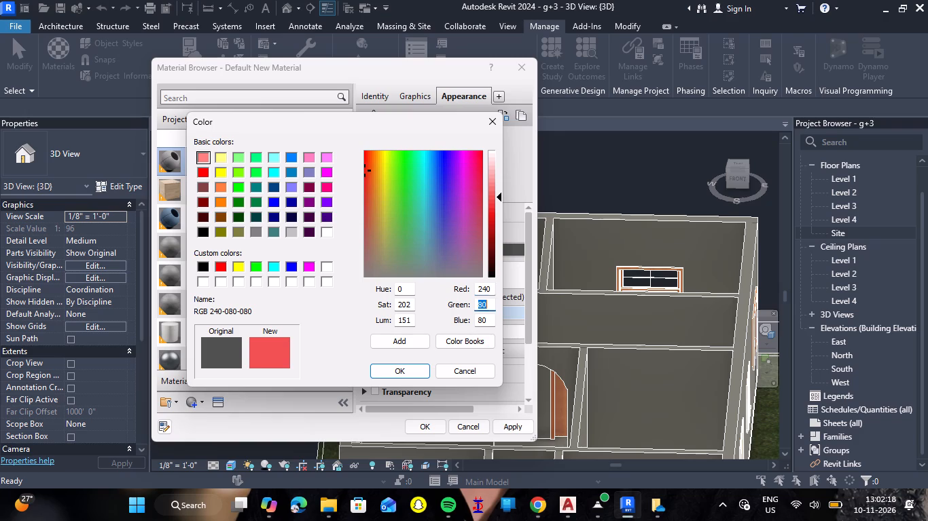
key(2)
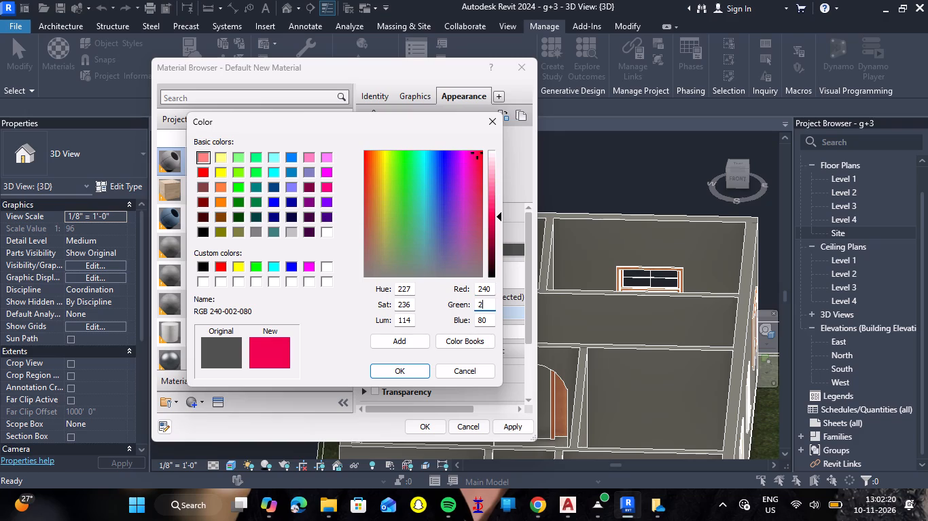
text(48)
key(Tab)
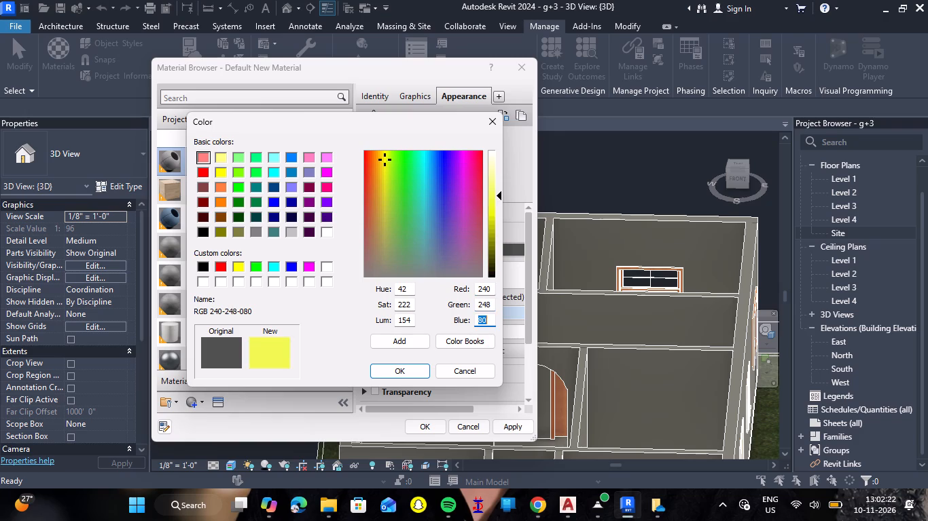
text(255)
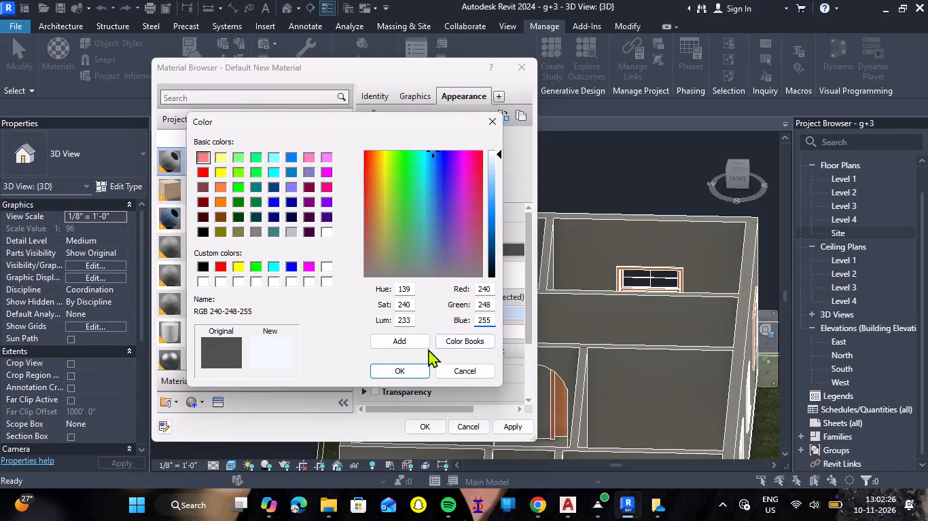
click(414, 368)
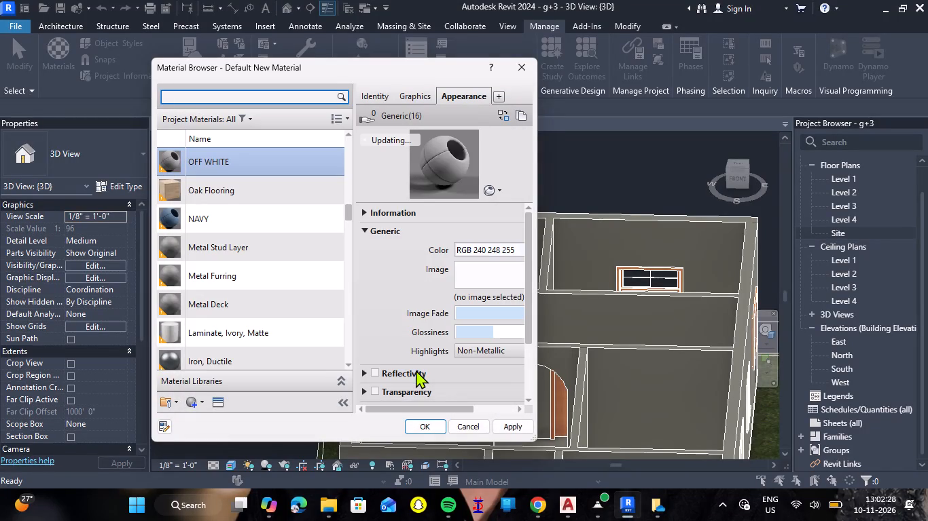
click(510, 423)
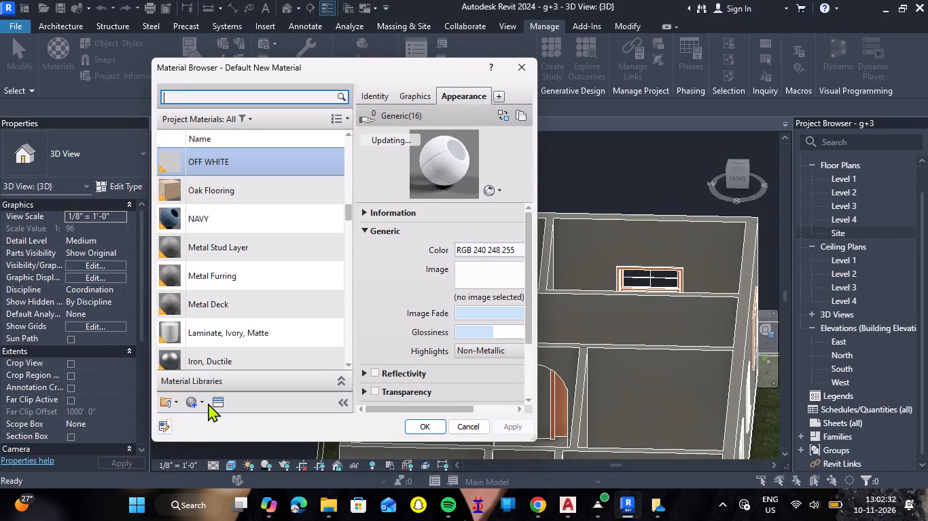
Create a seventh new project material and name it PURPLE.
click(207, 403)
click(216, 415)
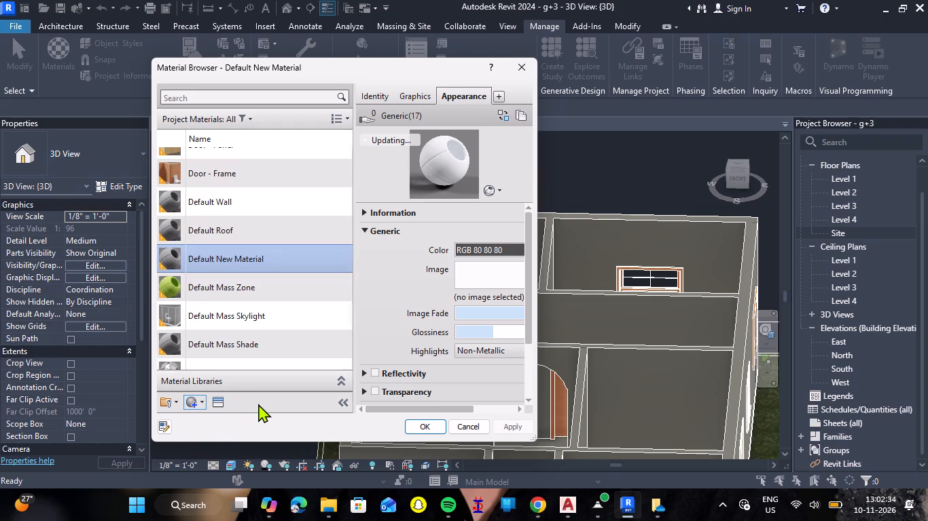
right_click(283, 245)
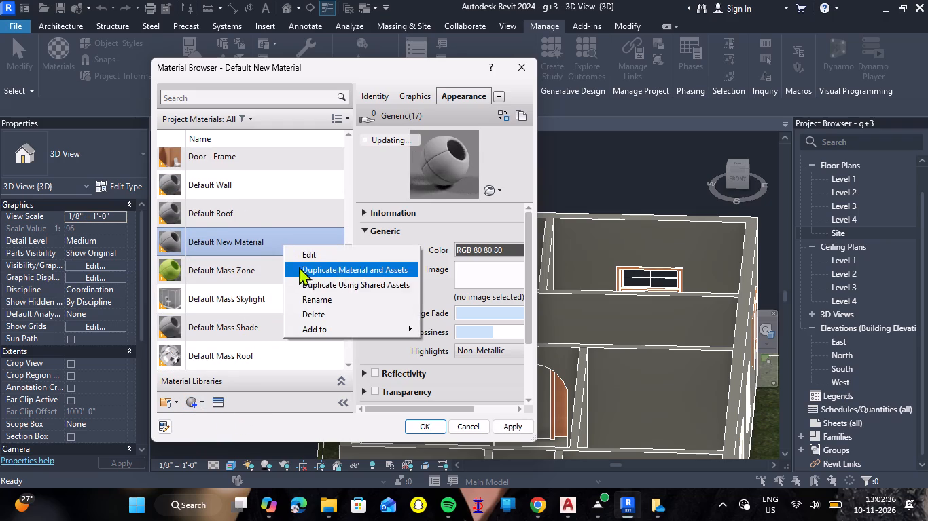
click(313, 295)
key(BackSpace)
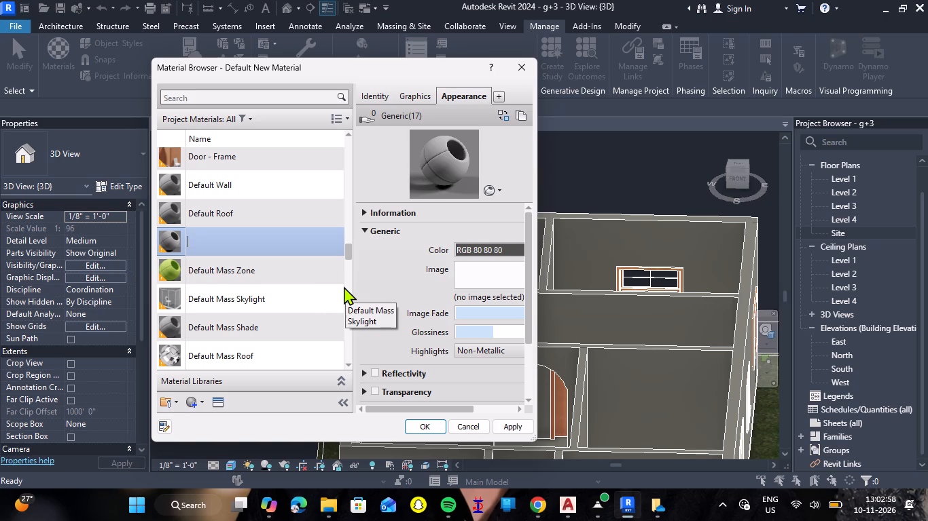
text(PURPLE)
Set the PURPLE material's appearance colour to RGB 102, 0, 153 and apply it.
click(483, 250)
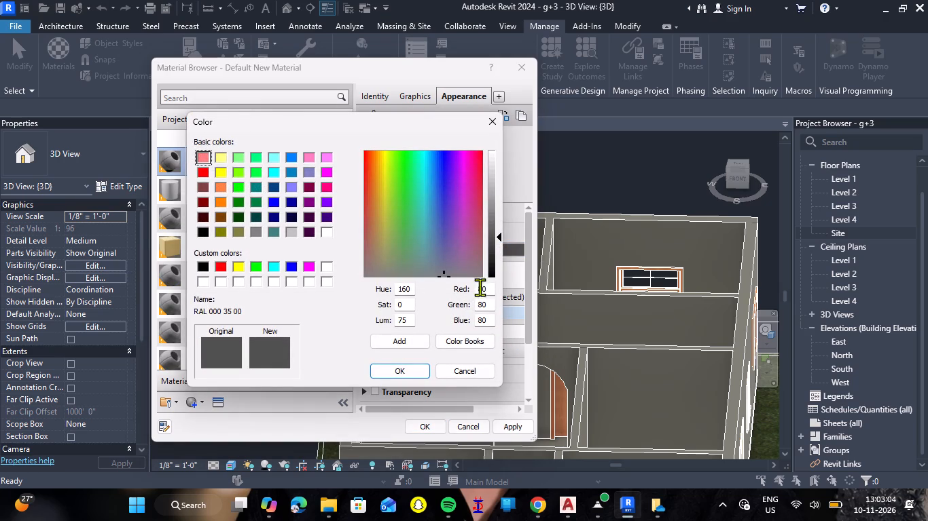
click(488, 294)
key(Delete)
key(Delete)
key(Delete)
key(Delete)
key(BackSpace)
key(BackSpace)
key(BackSpace)
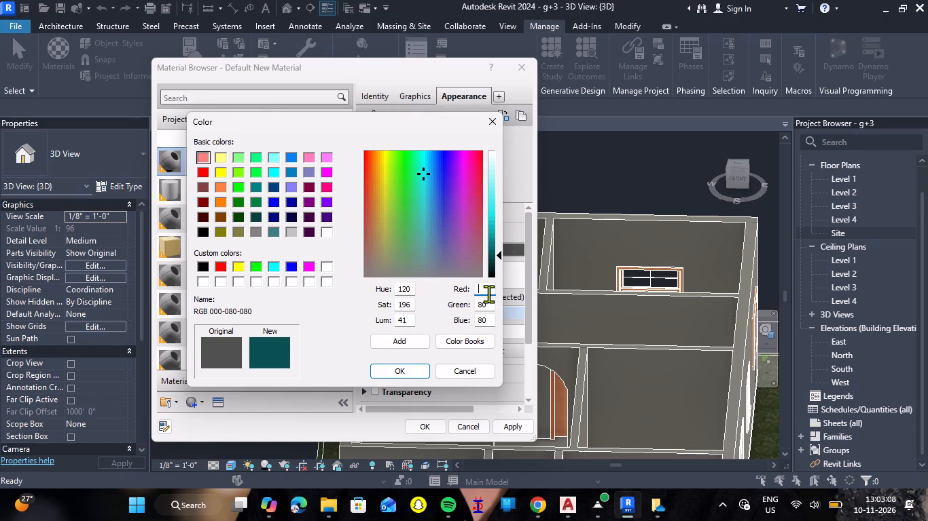
text(103)
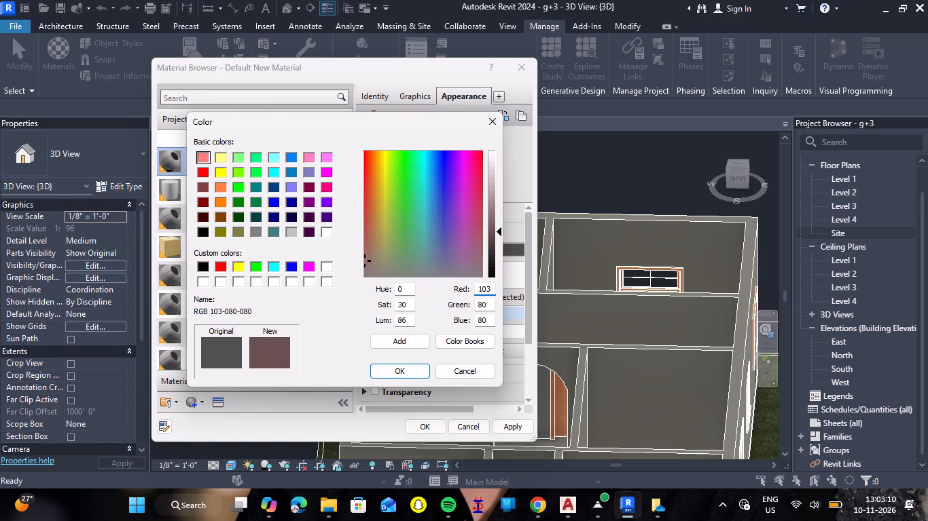
key(BackSpace)
key(2)
key(Tab)
key(0)
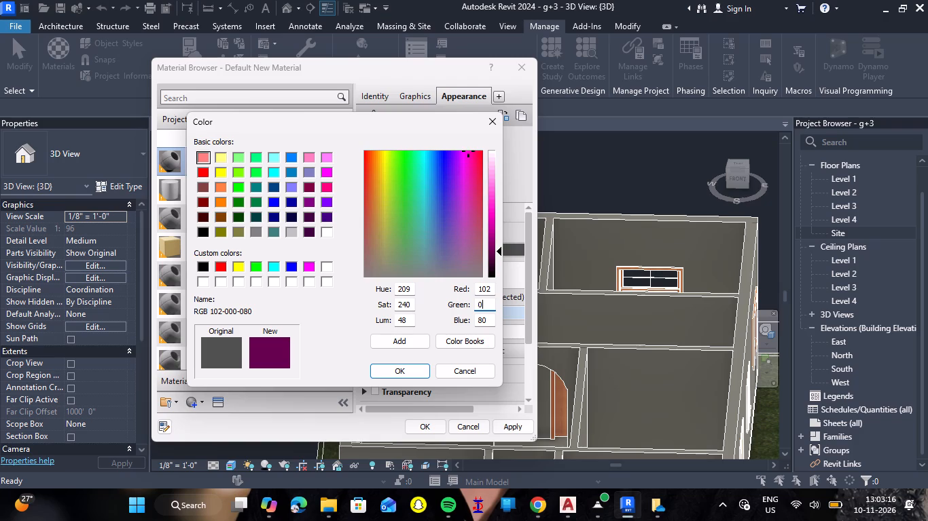
key(BackSpace)
key(0)
key(Tab)
key(1)
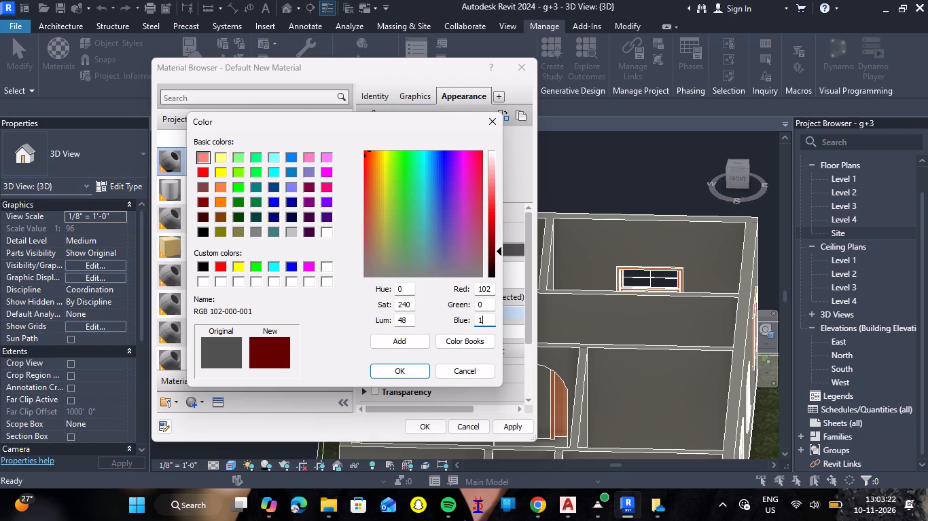
key(5)
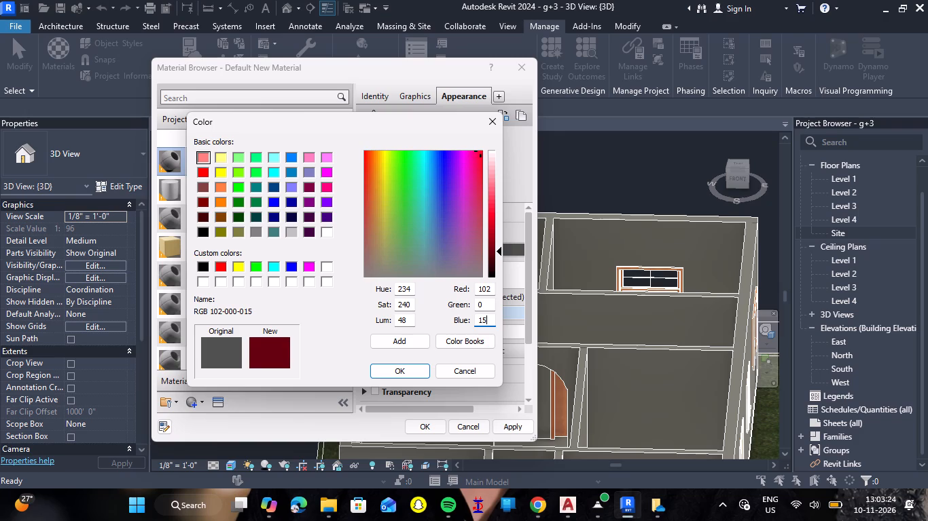
key(3)
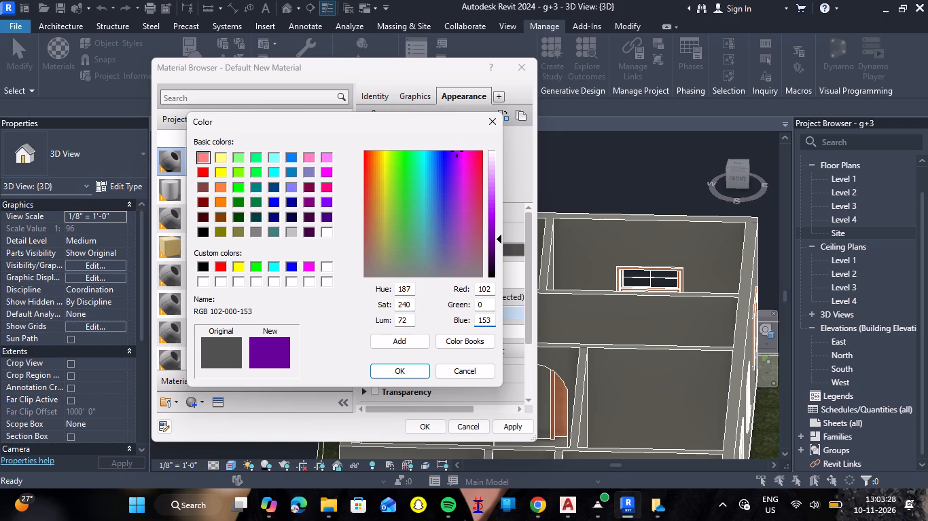
key(BackSpace)
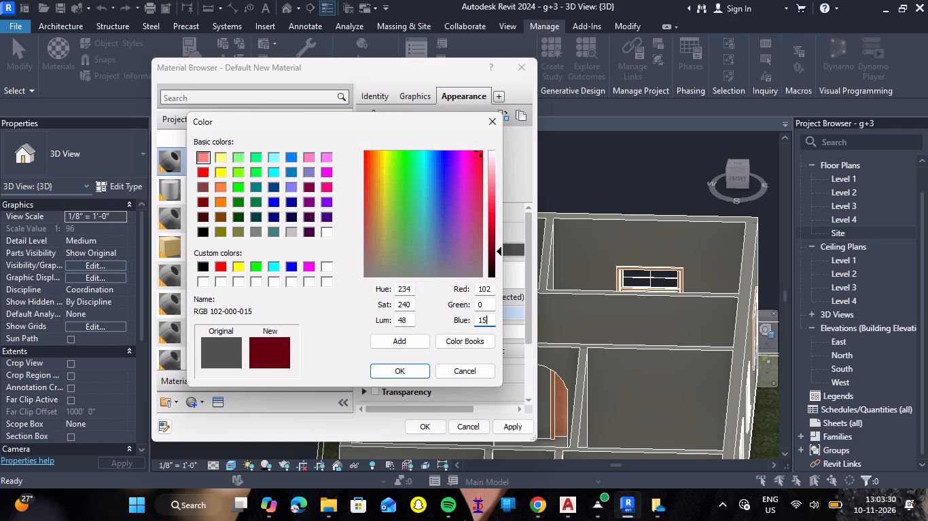
key(BackSpace)
key(BackSpace)
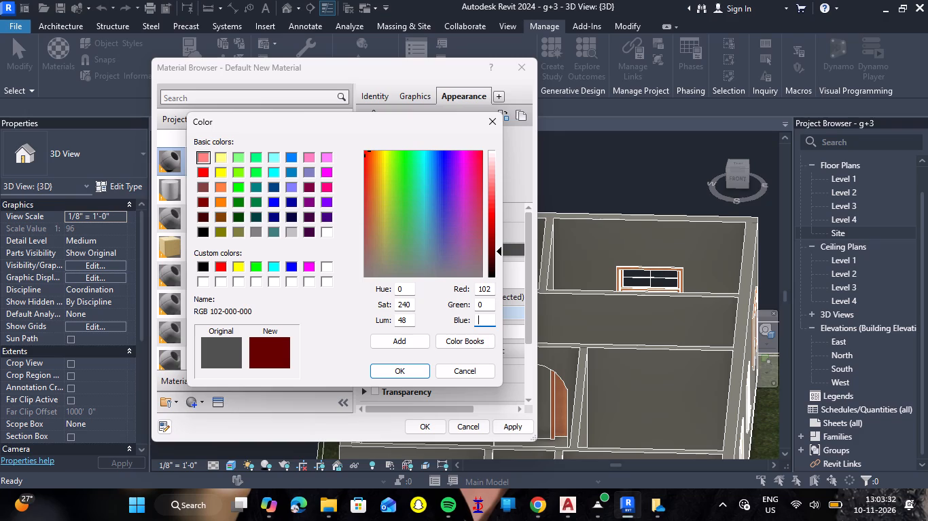
text(154)
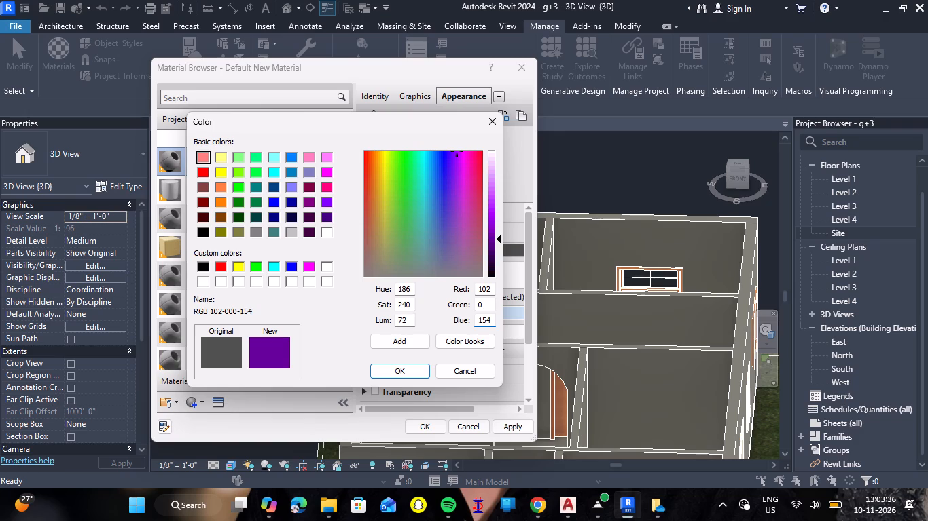
key(BackSpace)
key(BackSpace)
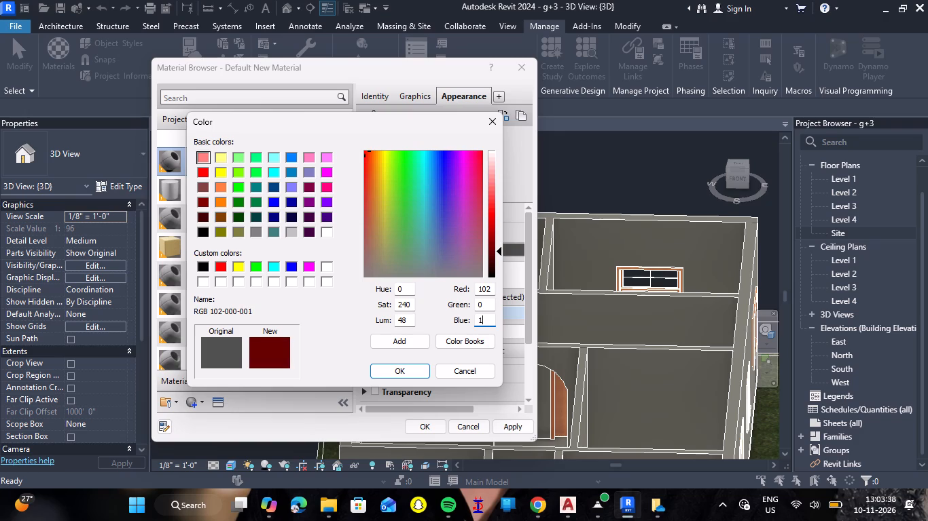
text(90)
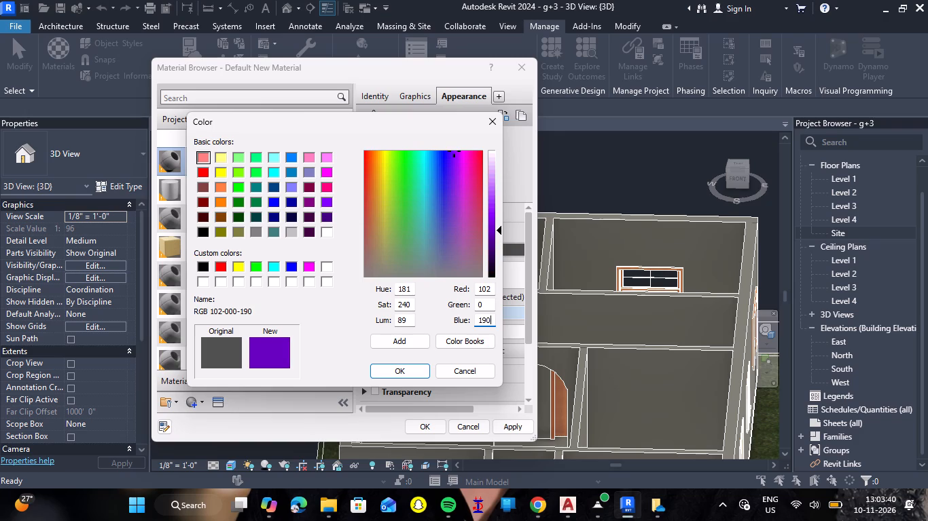
key(BackSpace)
key(BackSpace)
text(53)
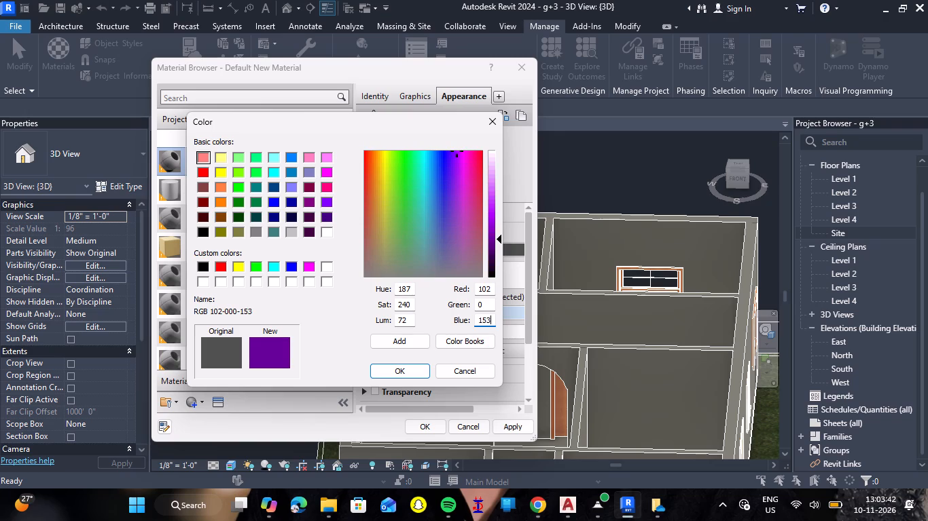
click(406, 371)
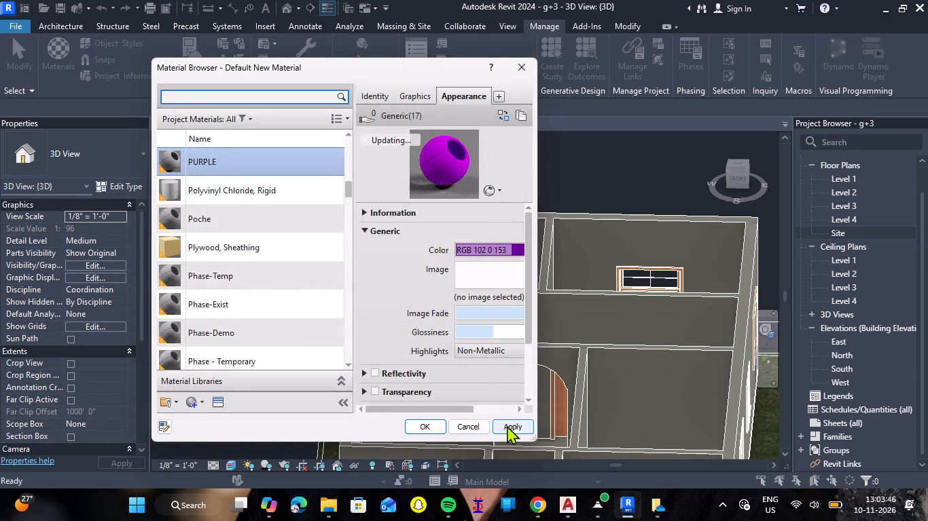
click(507, 425)
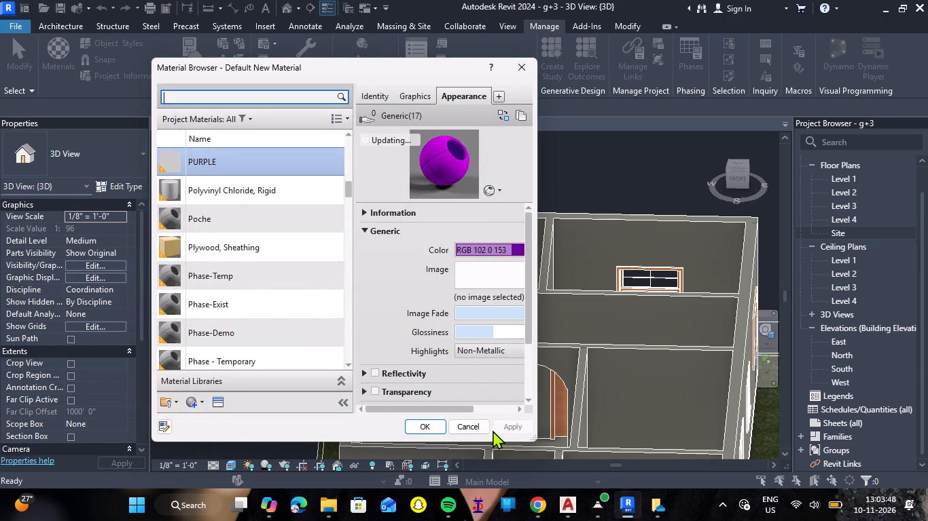
Create an eighth new project material and name it LAVENDER WHITE.
click(204, 404)
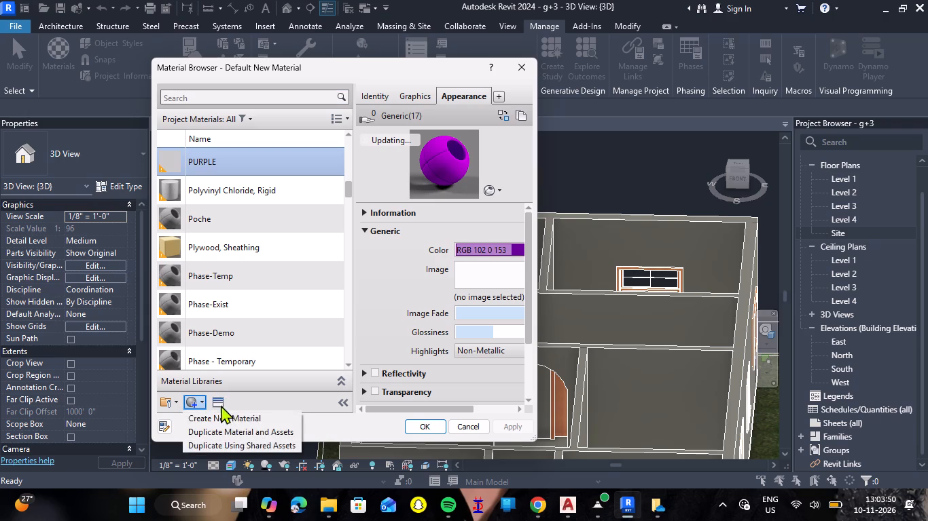
click(226, 413)
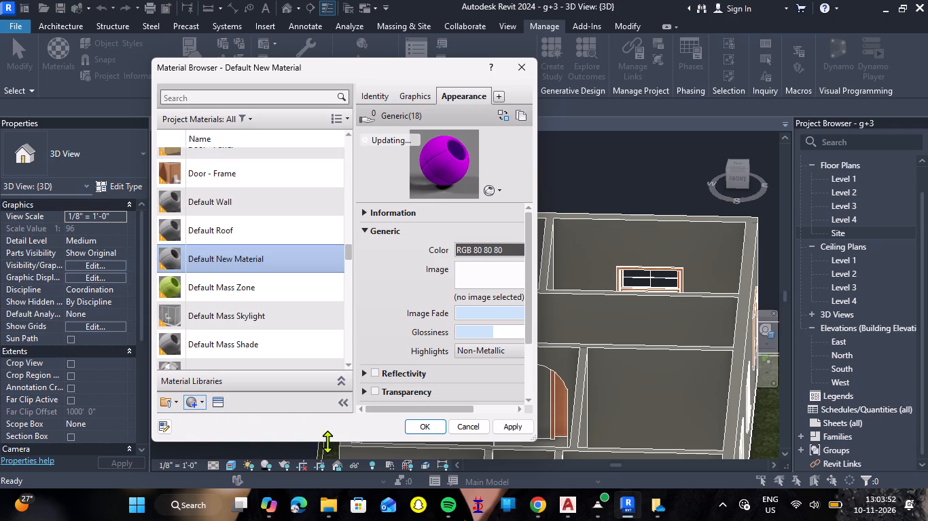
right_click(302, 251)
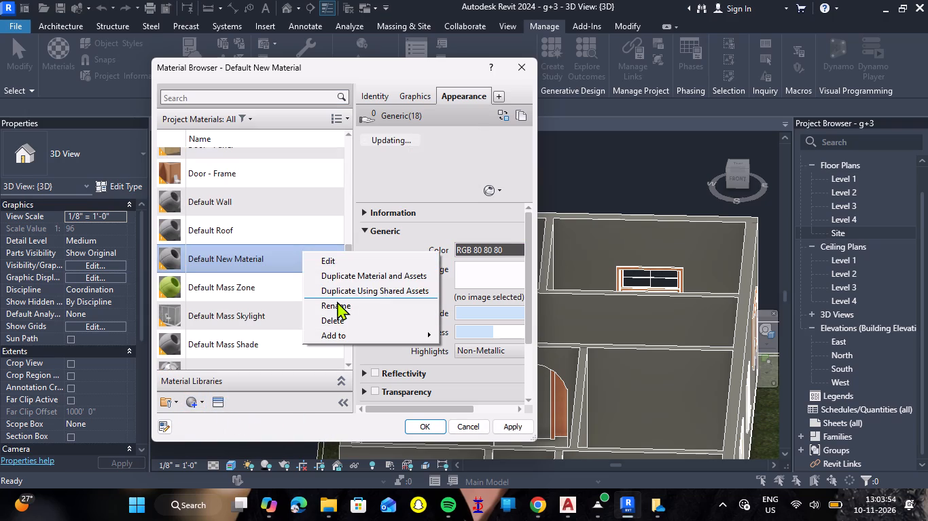
click(339, 302)
key(BackSpace)
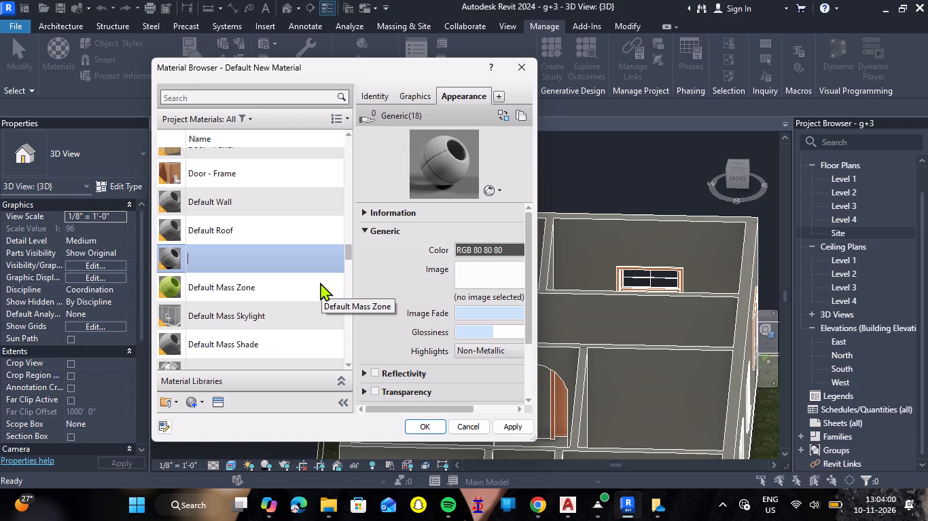
text(LA)
key(v)
text(ENDER WHI)
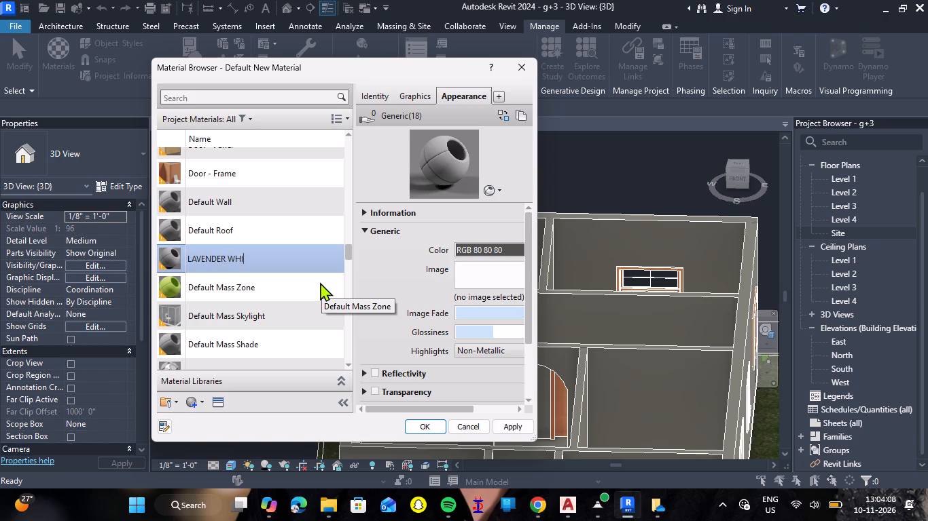
text(TE)
key(space)
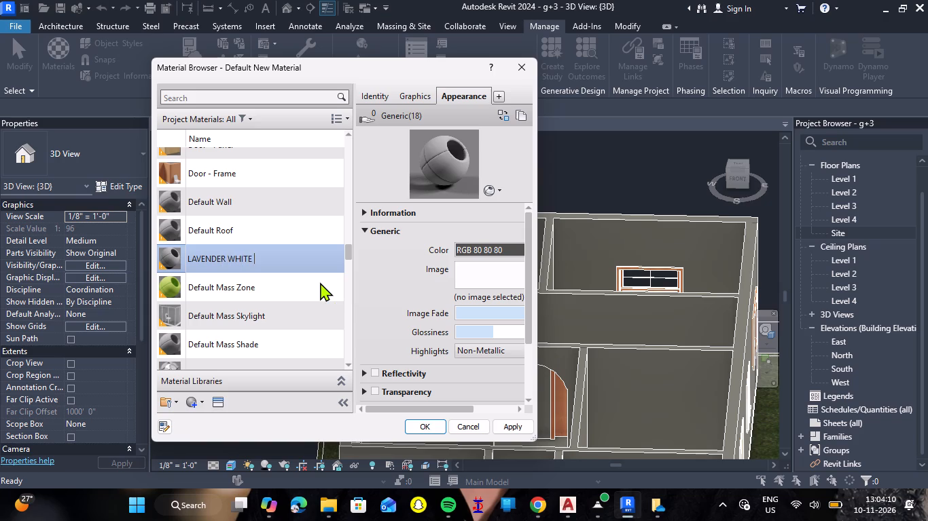
Set the LAVENDER WHITE material's appearance colour to RGB 240, 240, 255 and apply it.
click(474, 246)
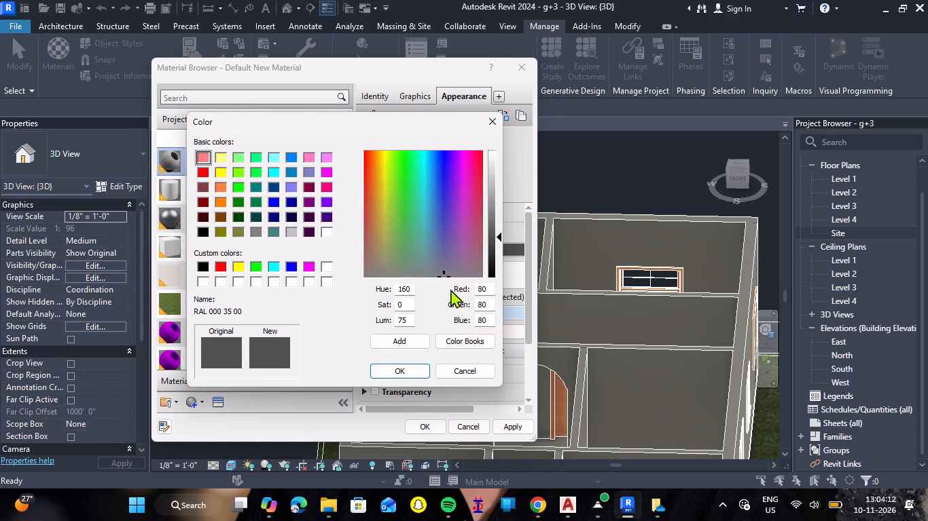
click(486, 294)
key(BackSpace)
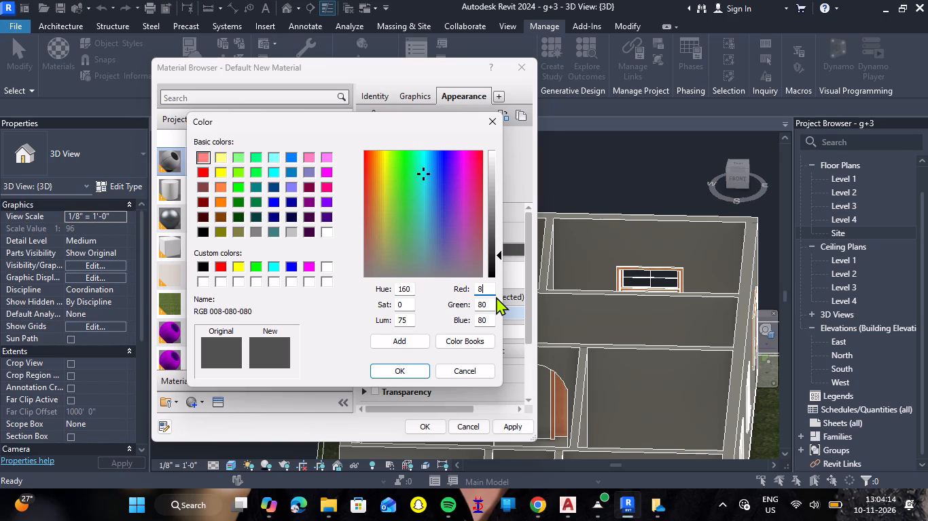
key(BackSpace)
key(BackSpace)
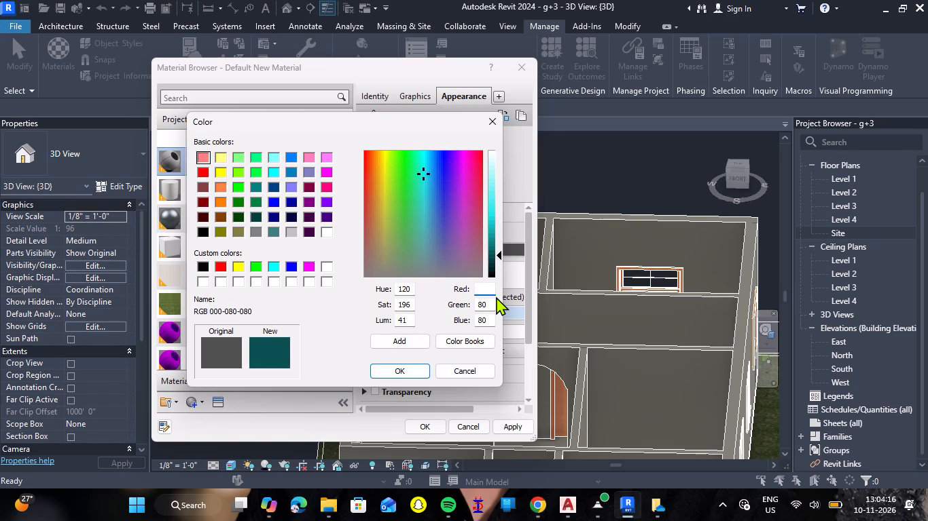
text(240)
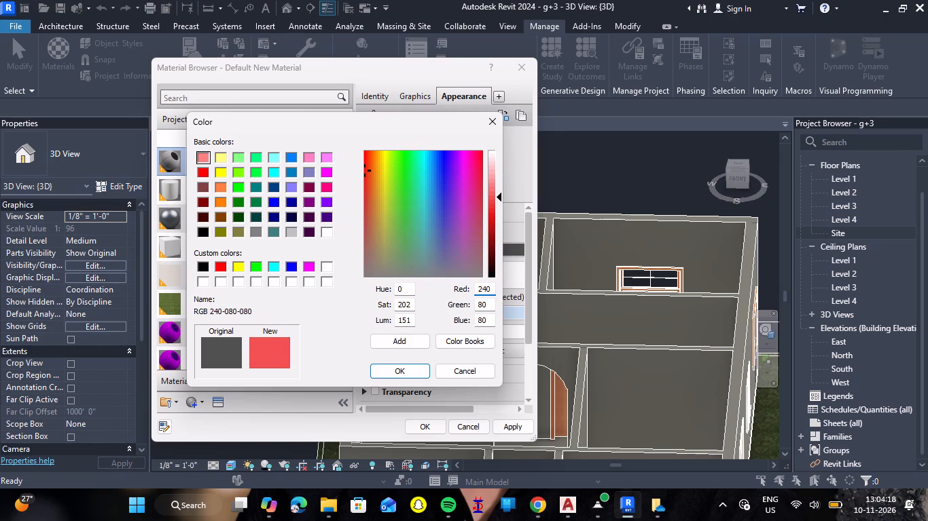
key(Tab)
text(240)
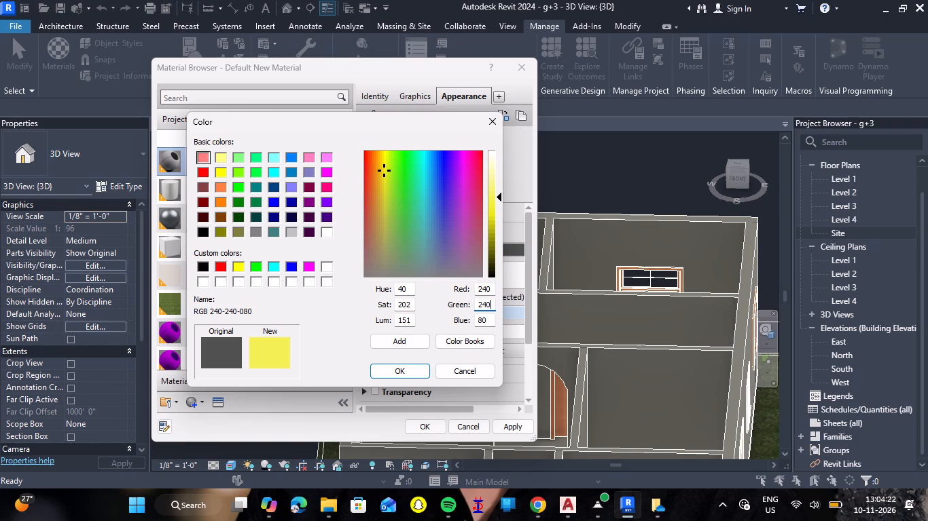
key(Tab)
text(255)
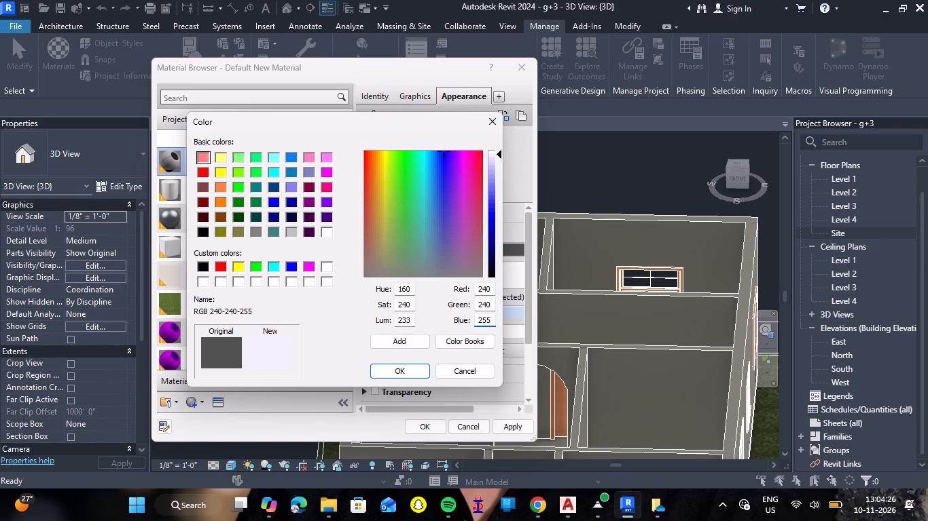
click(413, 371)
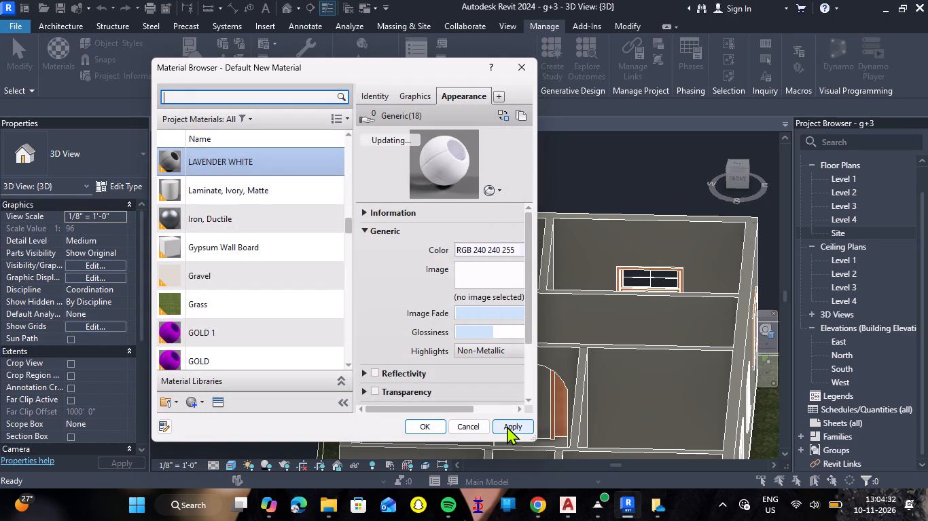
click(508, 427)
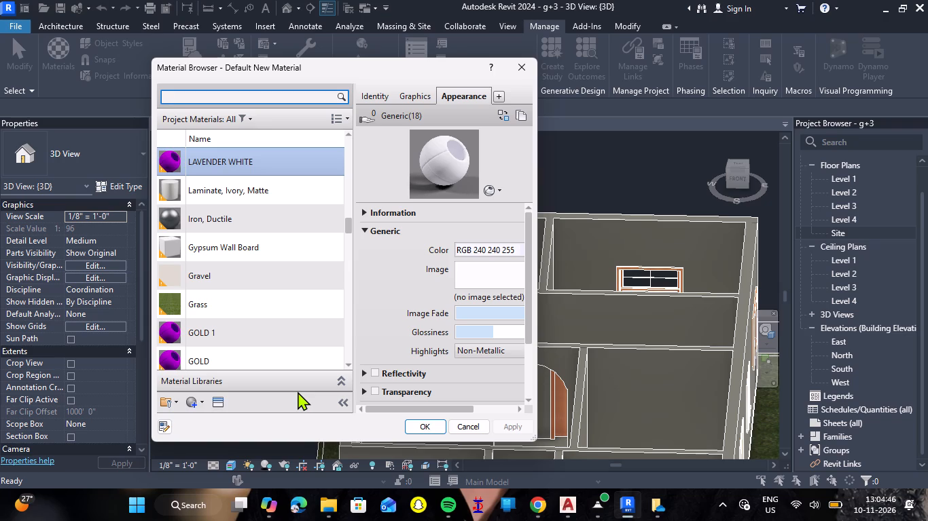
Create a ninth new project material and name it PEACH.
click(204, 406)
click(219, 414)
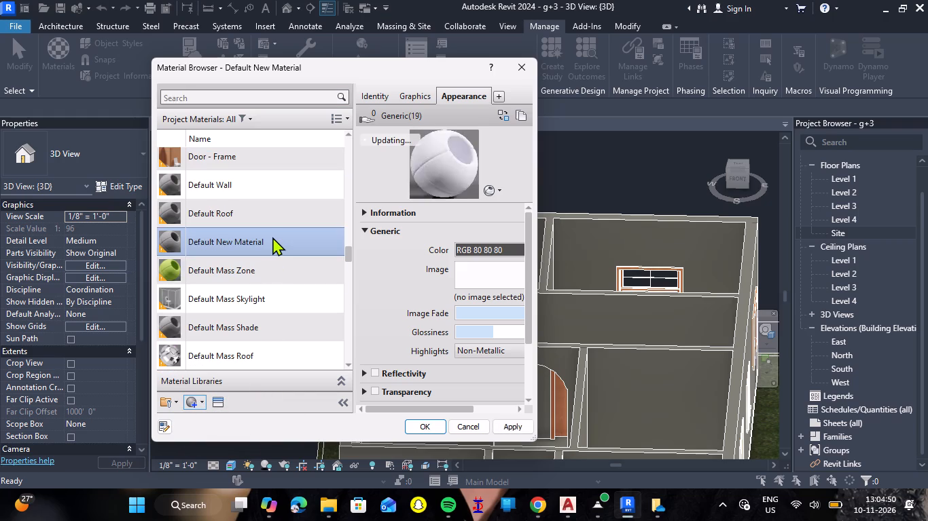
right_click(272, 237)
click(300, 290)
key(BackSpace)
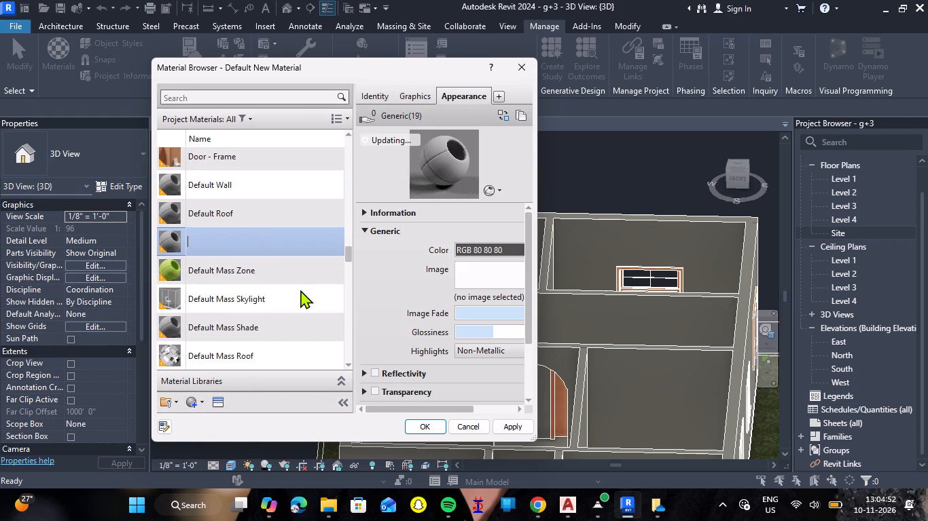
text(PEACH)
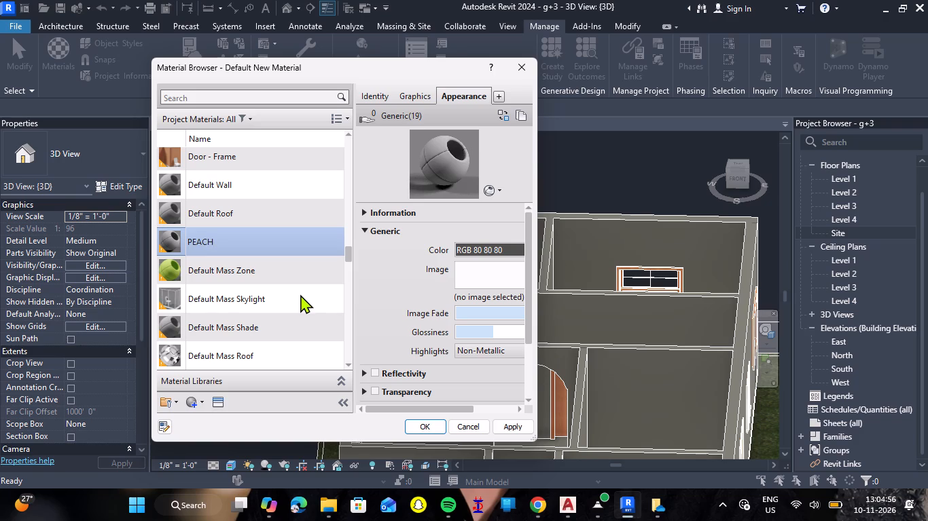
Set the PEACH material's appearance colour to RGB 216, 180, 160 and apply it.
click(480, 243)
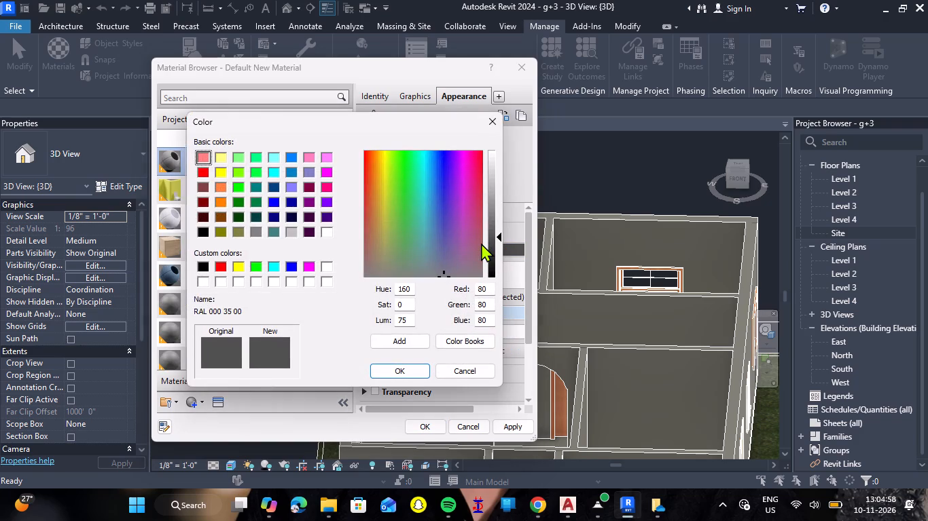
click(488, 292)
key(BackSpace)
key(BackSpace)
key(BackSpace)
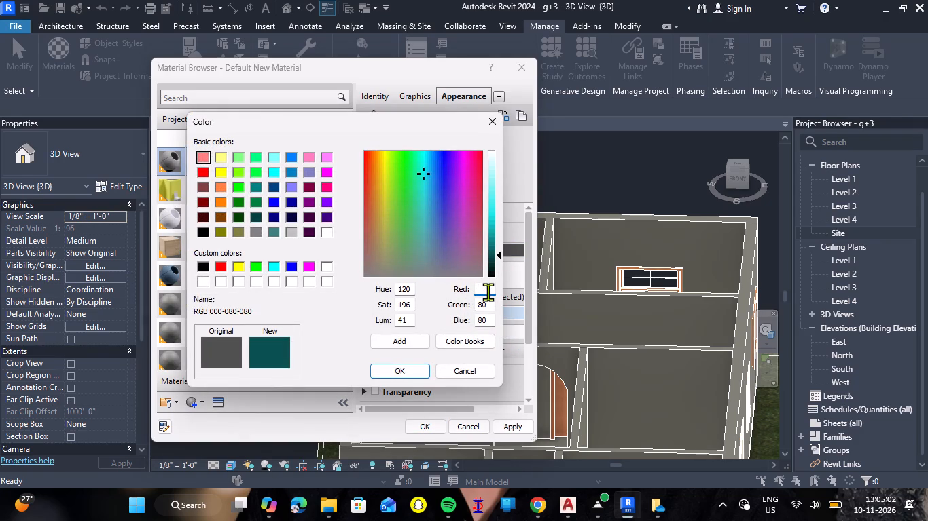
key(BackSpace)
key(BackSpace)
key(BackSpace)
text(21)
key(6)
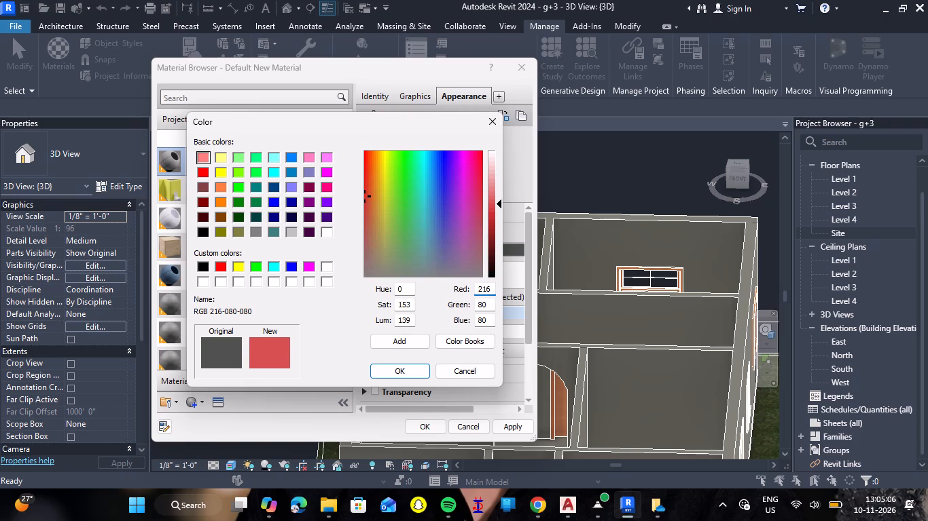
key(Tab)
text(180)
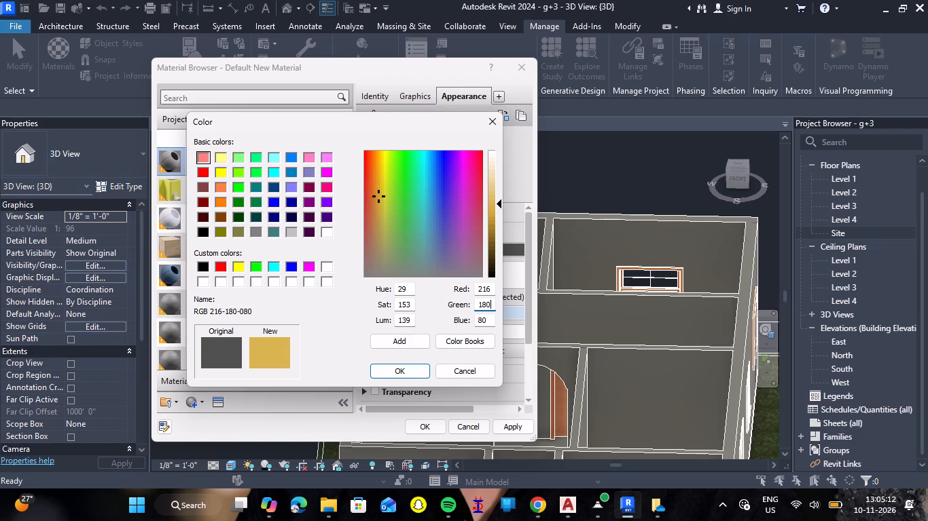
key(Tab)
key(1)
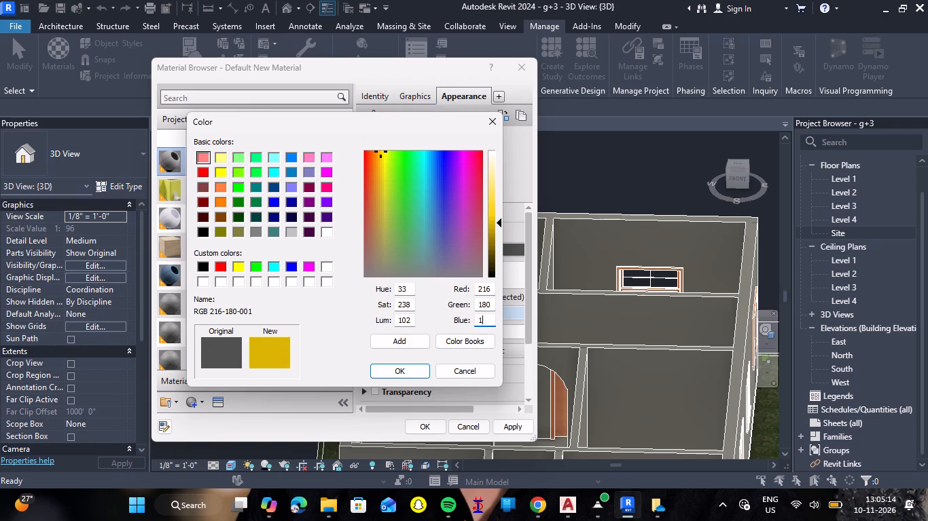
text(60)
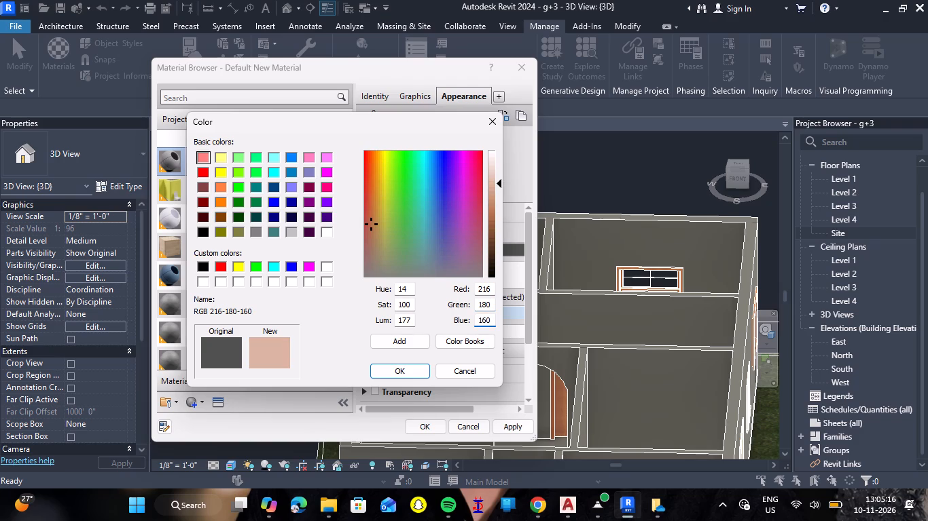
key(Tab)
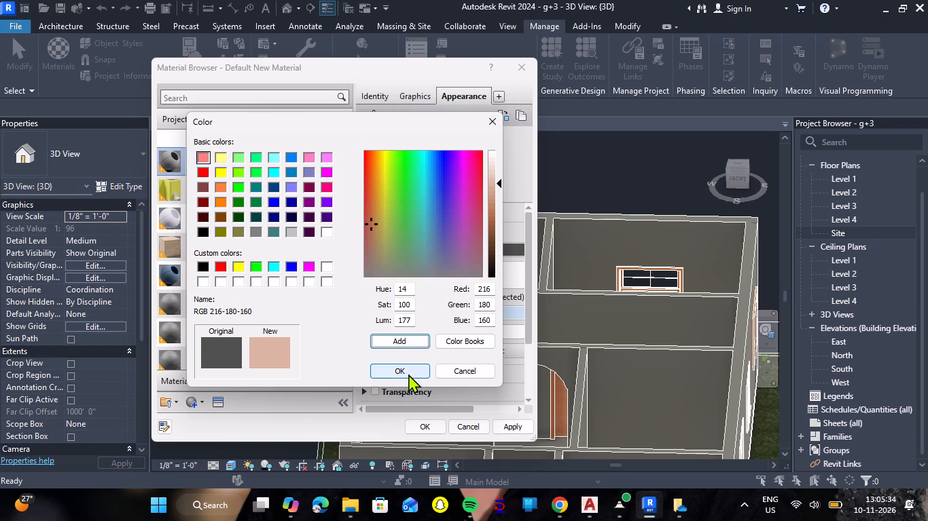
click(408, 374)
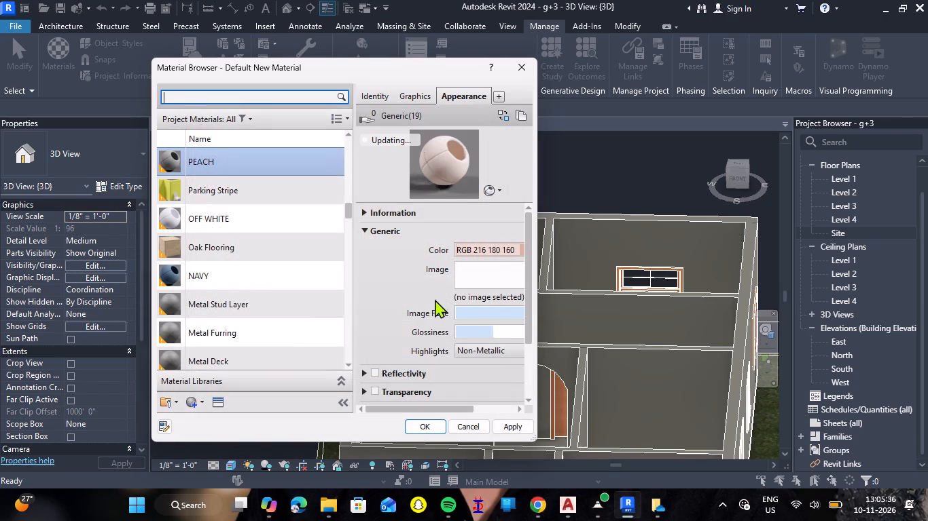
click(502, 427)
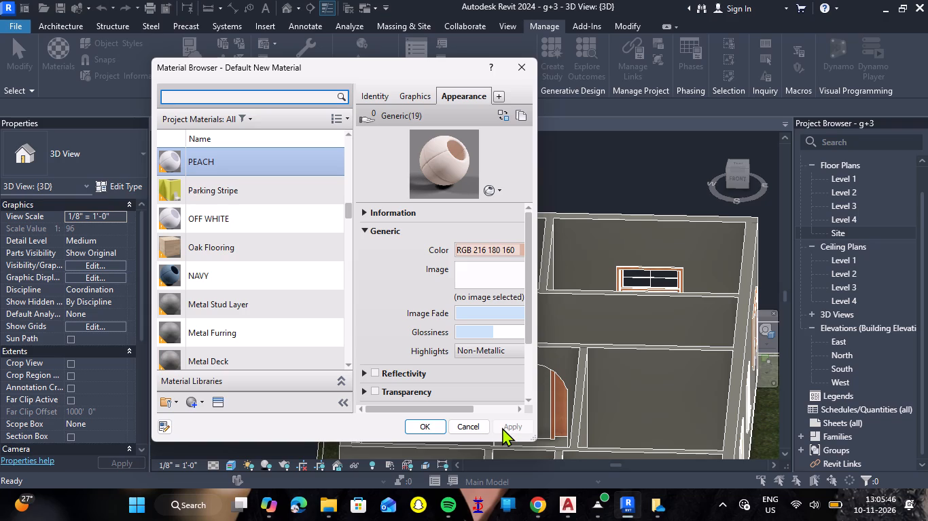
Create a tenth new project material and try to name it CREAM.
click(203, 408)
click(208, 419)
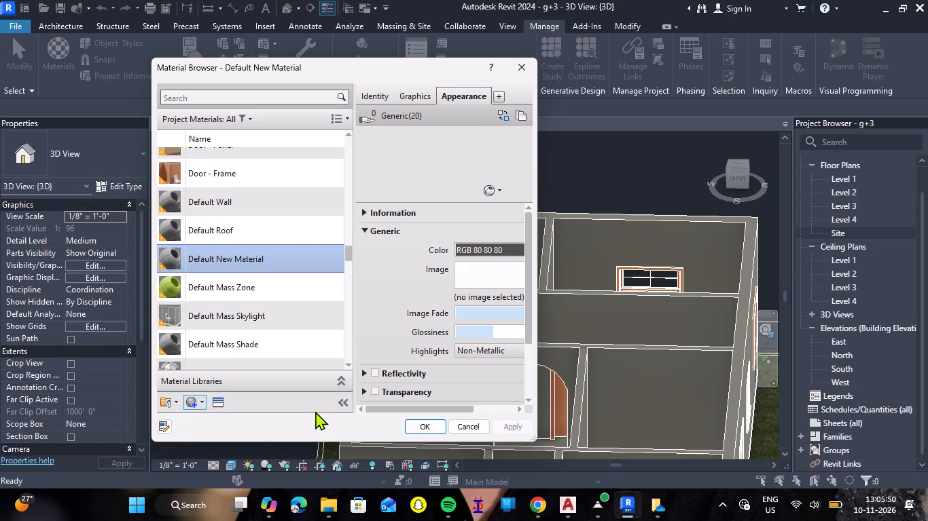
right_click(290, 246)
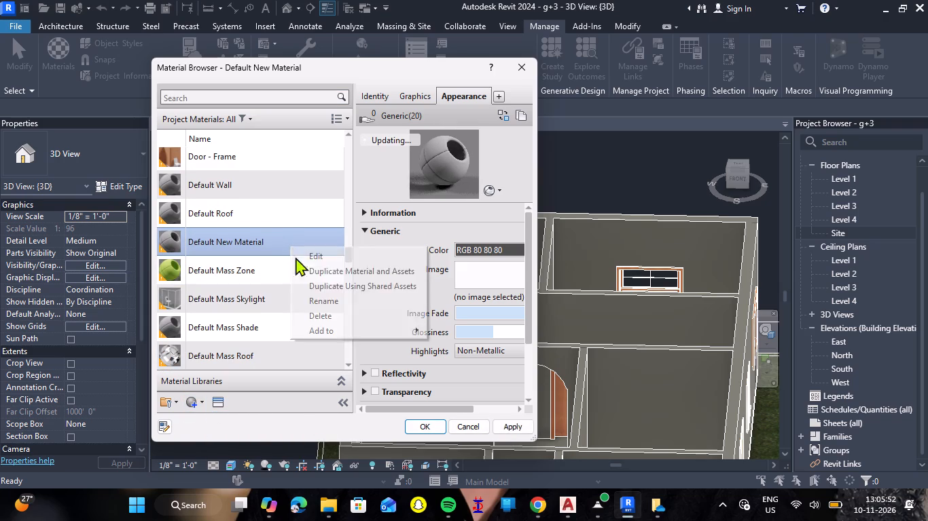
click(321, 299)
text(CREAM)
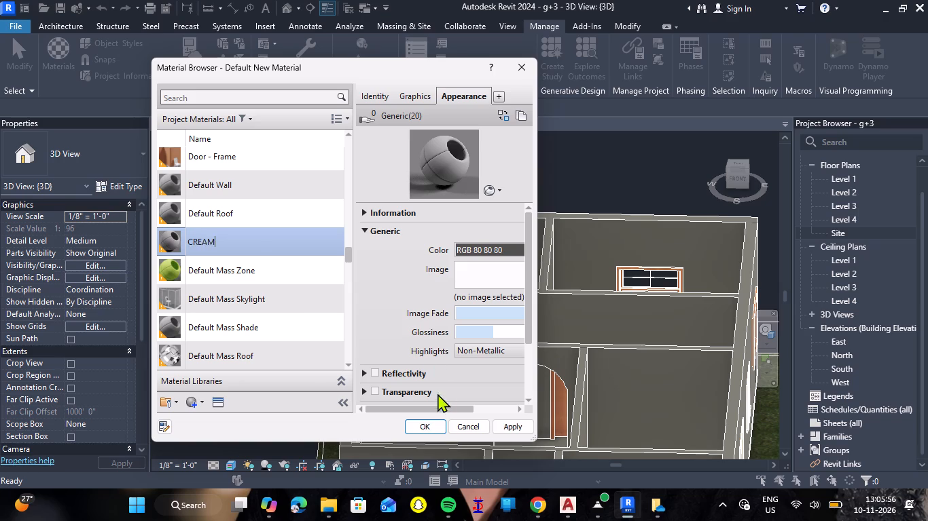
click(481, 248)
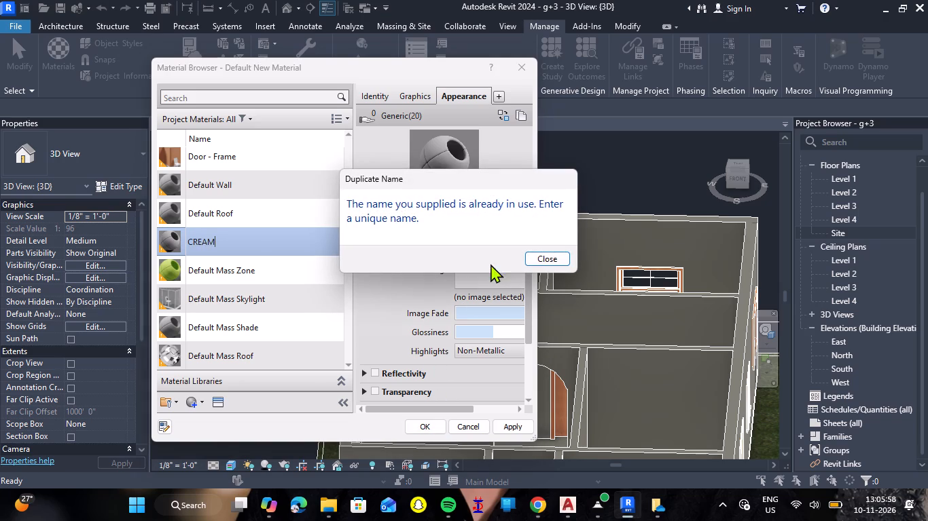
click(541, 261)
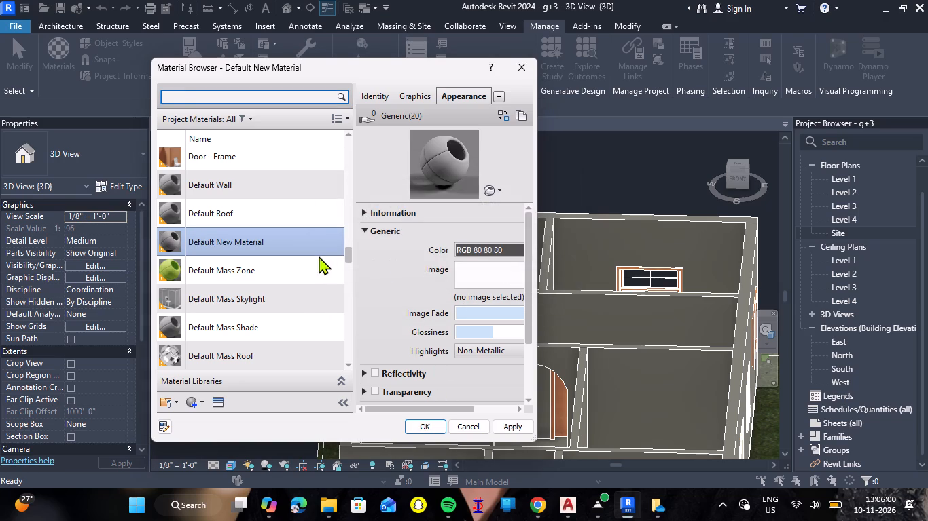
Rename the newly created default material as CREAM 1.
right_click(303, 246)
click(331, 294)
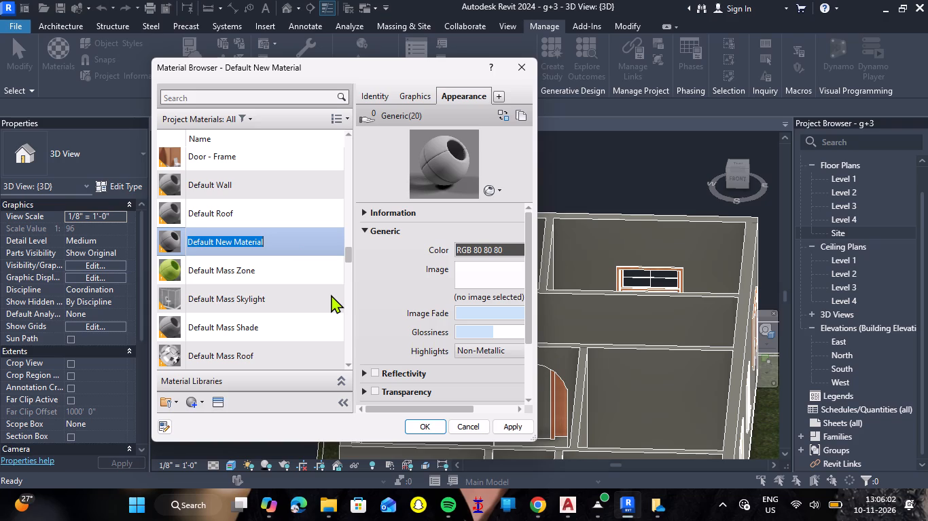
text(CREA)
key(m)
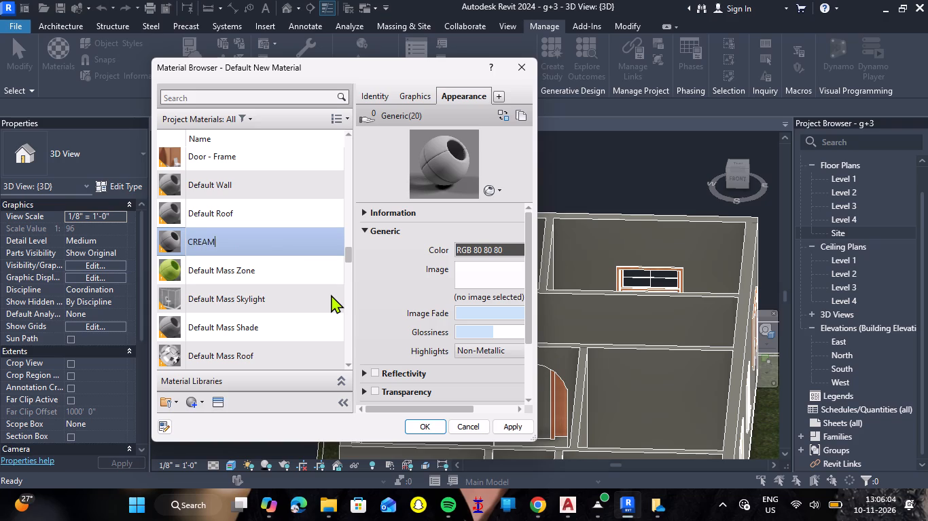
key(space)
text(1)
Set the CREAM 1 material's appearance colour to RGB 245, 245, 220 and close the Material Browser.
click(488, 248)
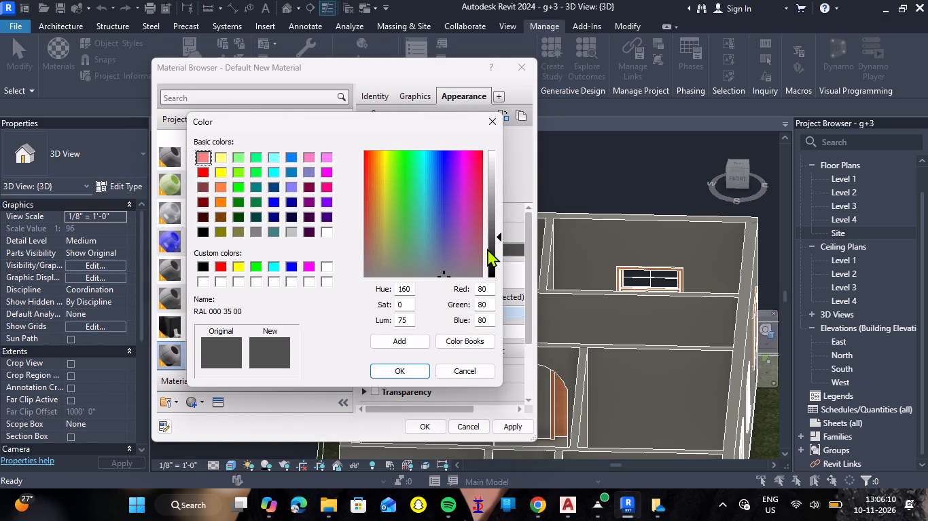
click(488, 285)
key(BackSpace)
key(BackSpace)
key(BackSpace)
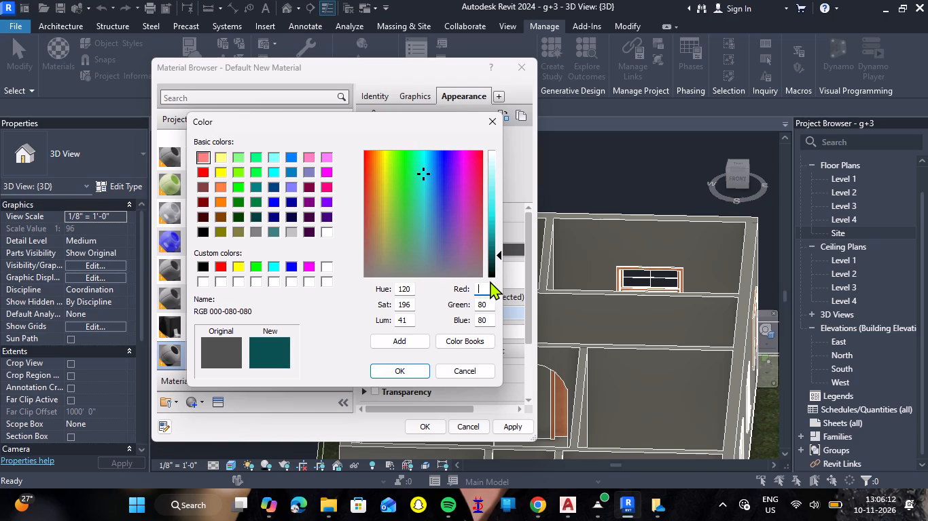
key(BackSpace)
key(BackSpace)
text(245)
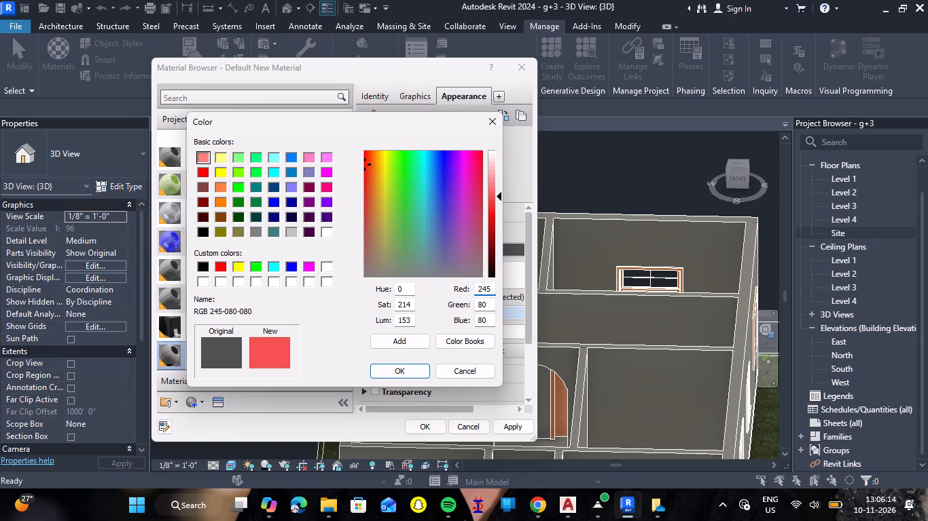
key(Tab)
text(245)
key(Tab)
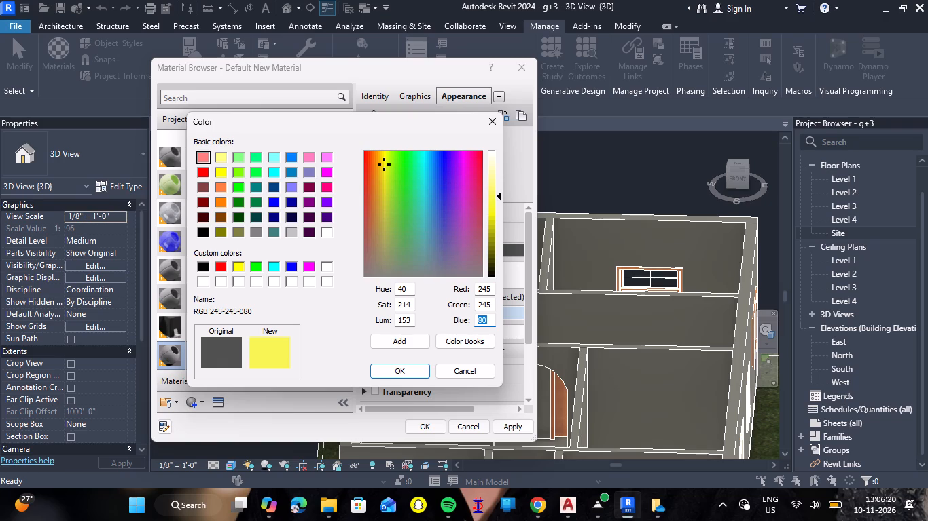
text(220)
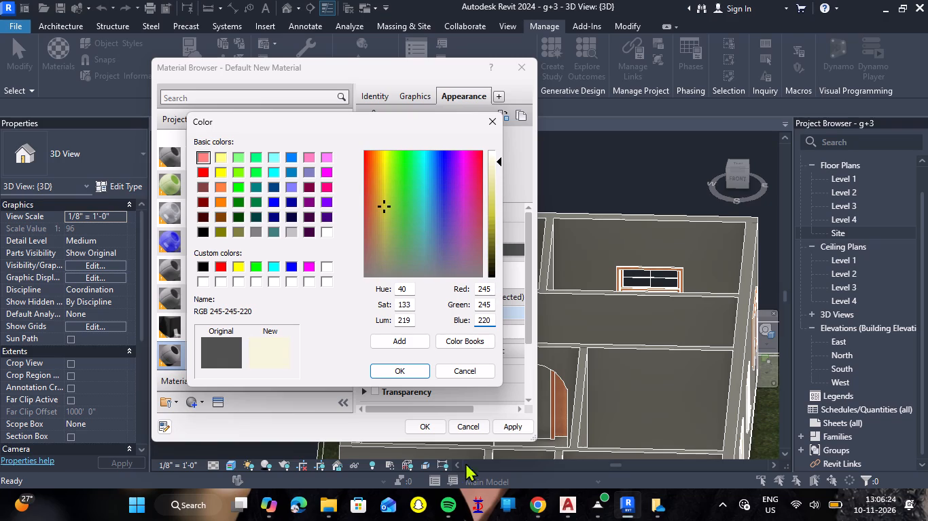
click(410, 368)
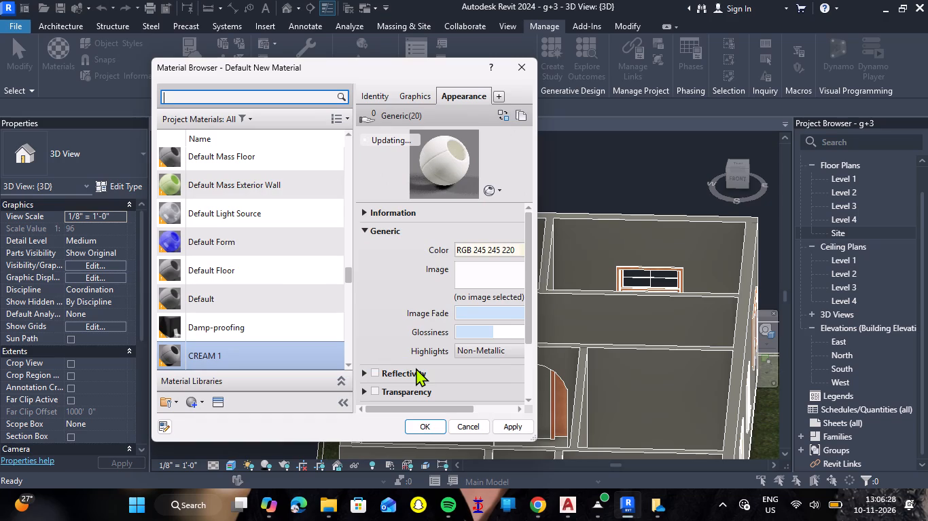
click(527, 71)
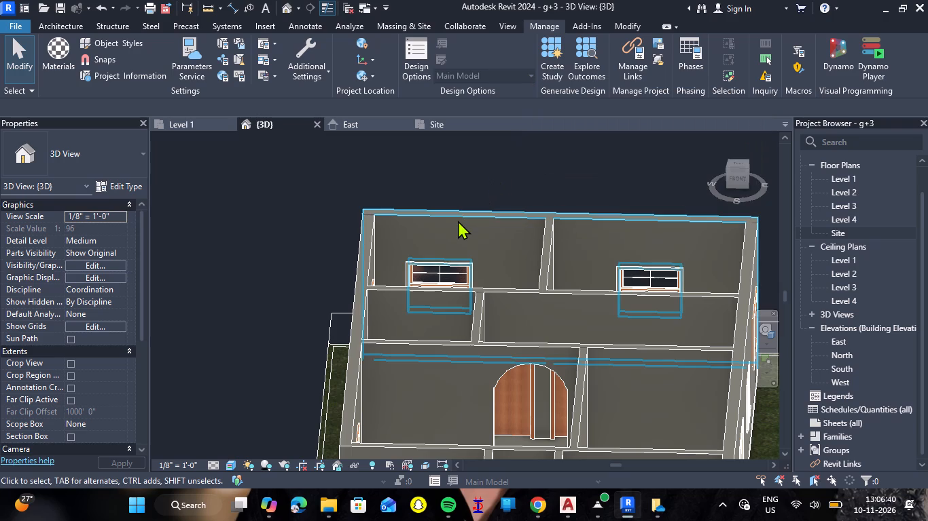
Split the rear 9-inch exterior wall where the partition between the two back rooms meets it.
scroll(458, 222, up, 2)
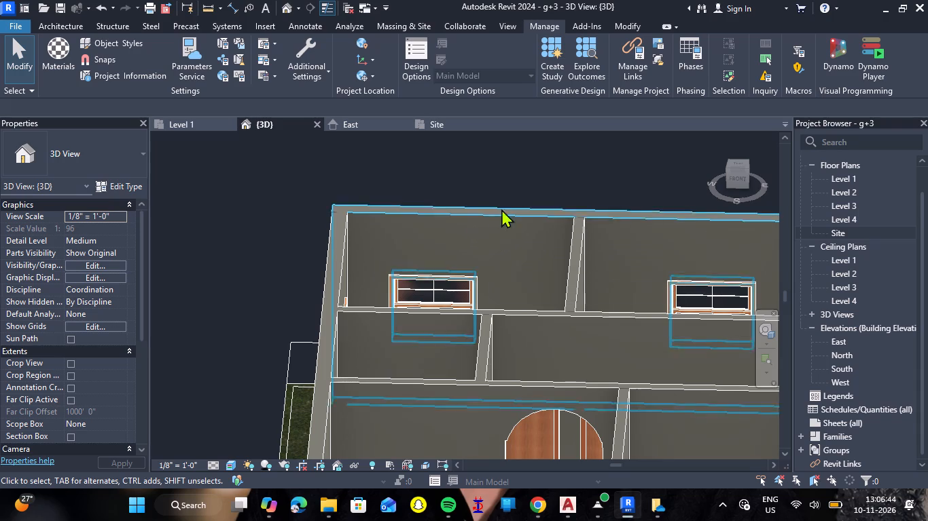
click(73, 24)
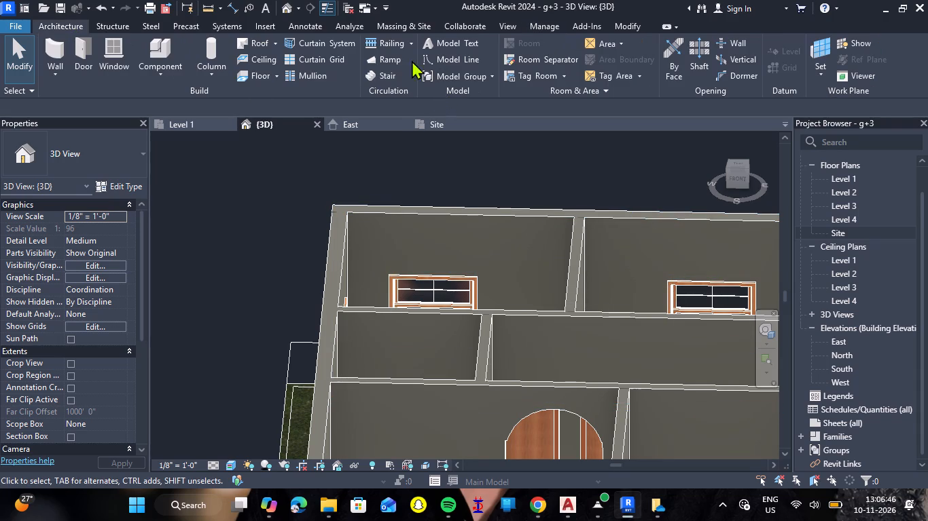
click(617, 23)
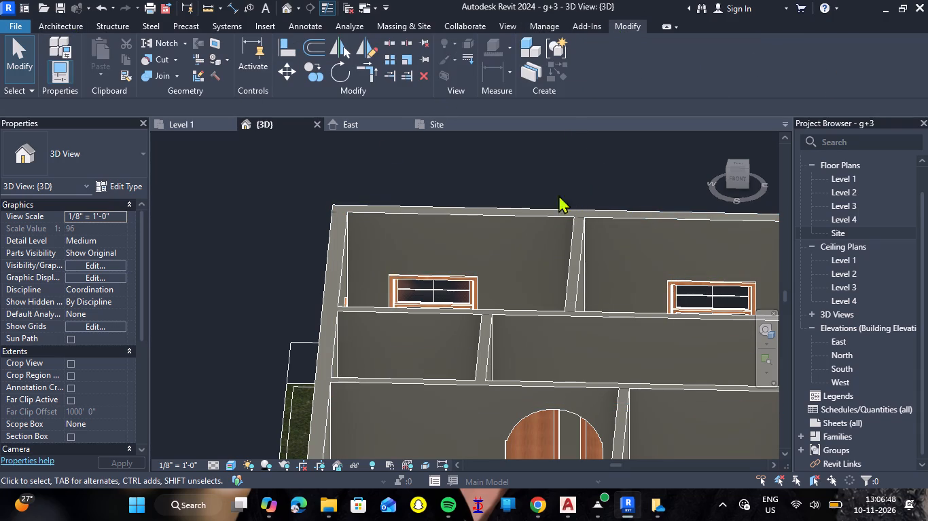
click(385, 45)
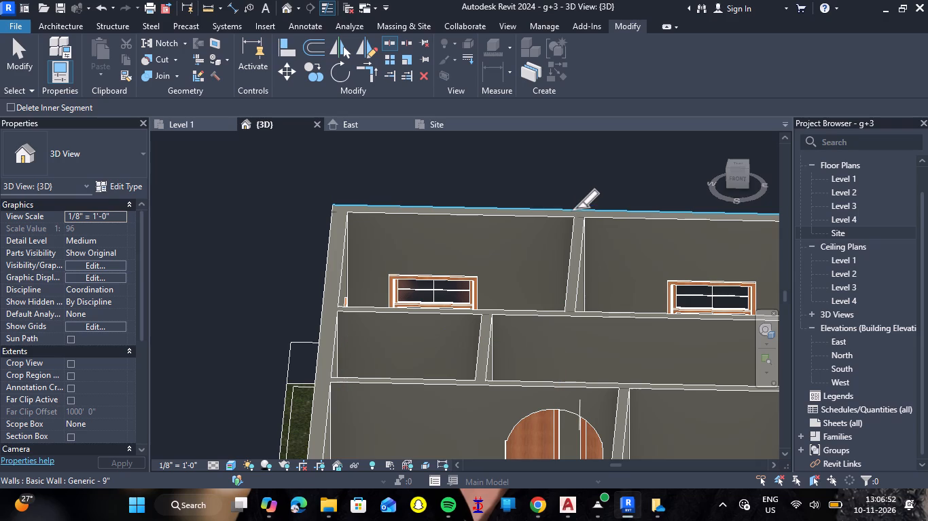
scroll(575, 208, up, 6)
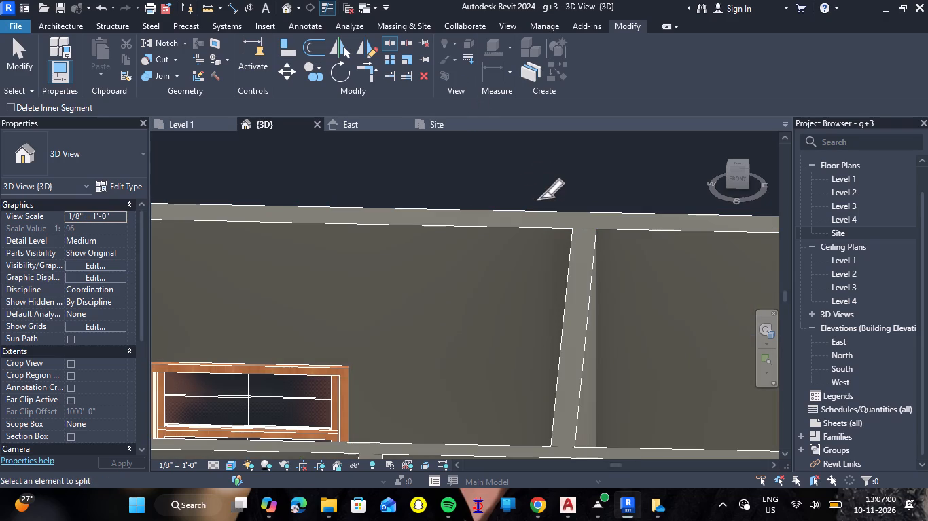
right_drag(534, 189, 511, 157)
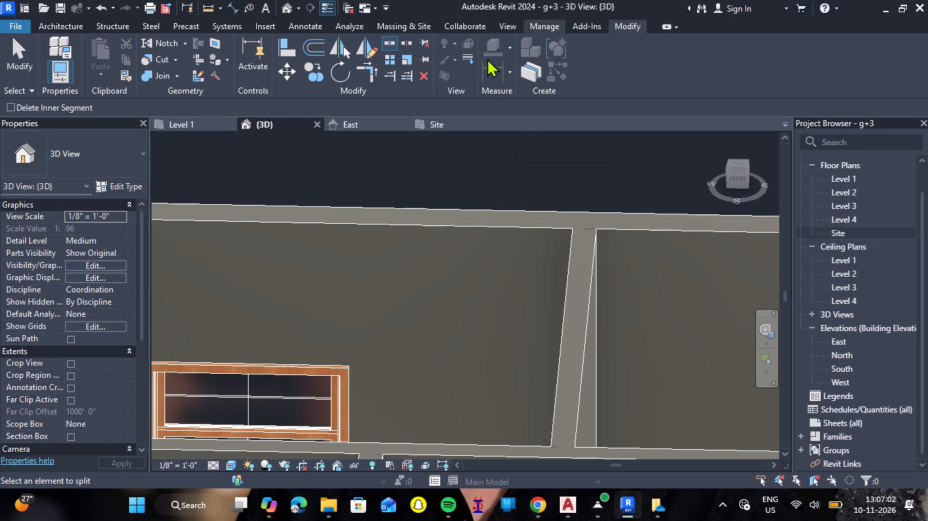
click(576, 210)
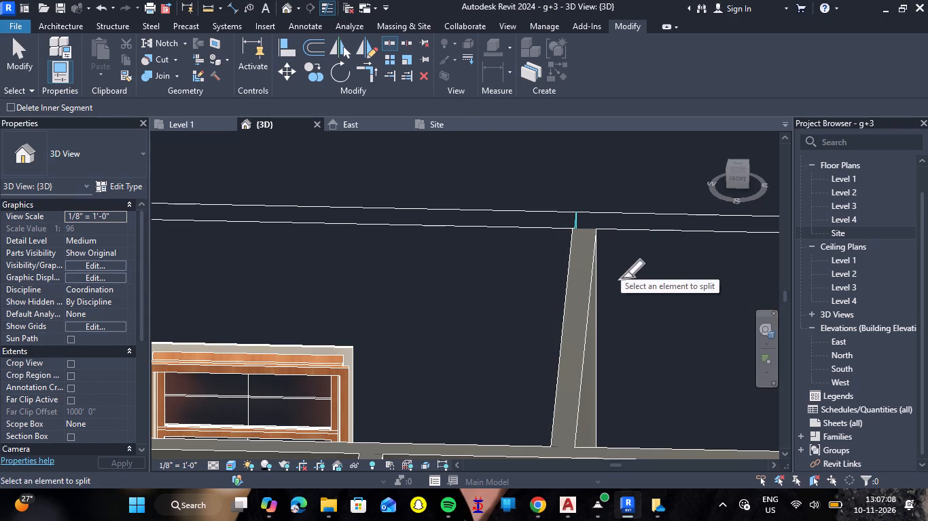
key(Escape)
Split the 6-inch interior wall in front of the back rooms at its junction with the partition between them.
scroll(626, 258, down, 7)
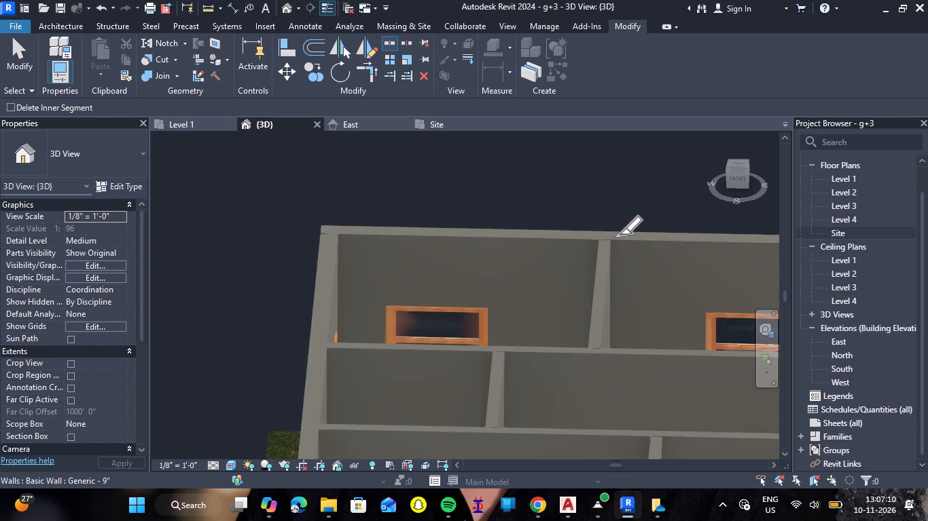
scroll(593, 332, up, 9)
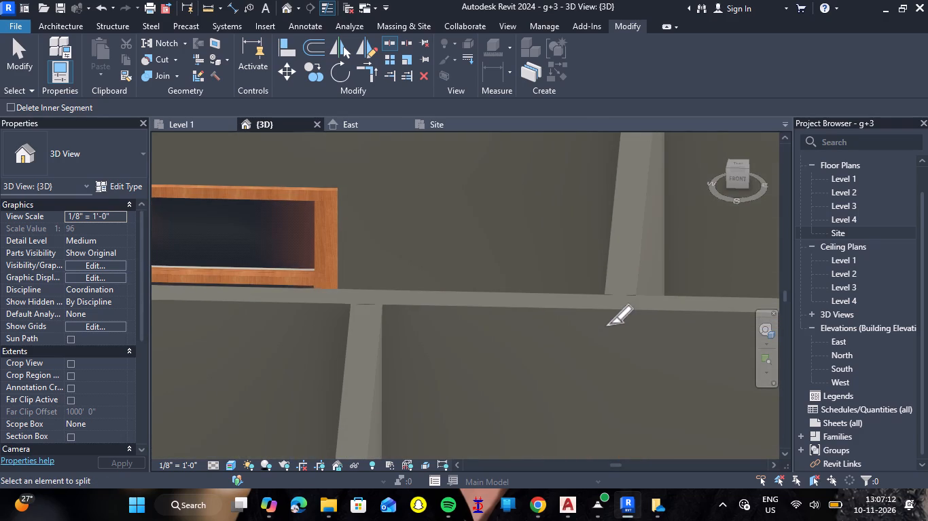
click(607, 292)
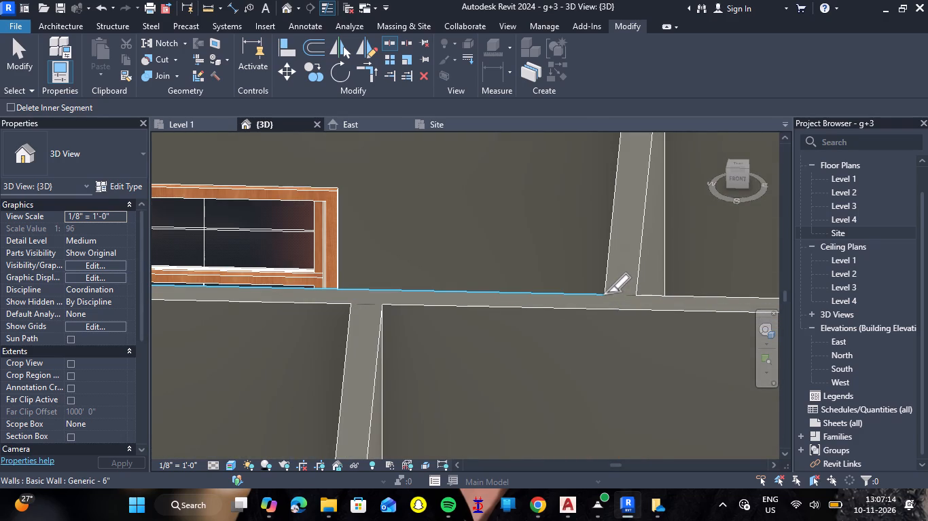
key(Escape)
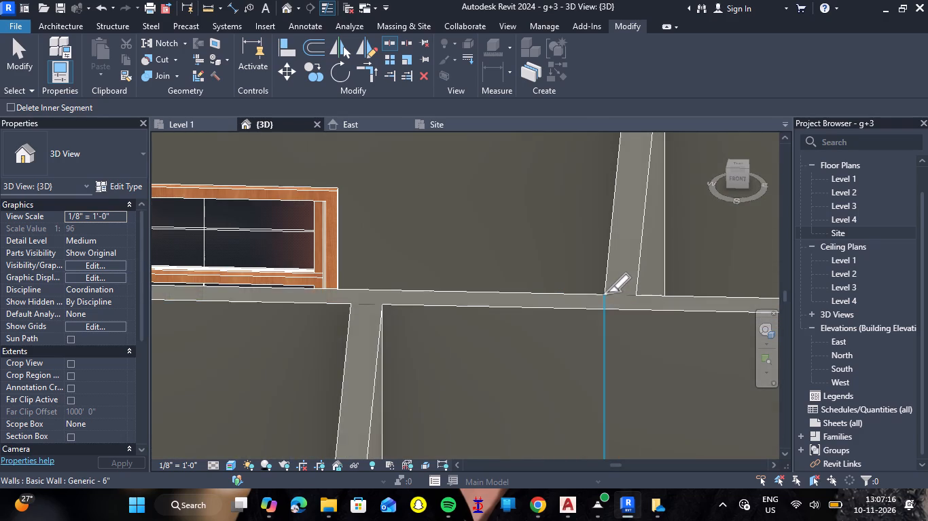
Try to split the 6-inch interior wall at its junction with the west exterior wall, and leave the Split command.
scroll(607, 292, down, 4)
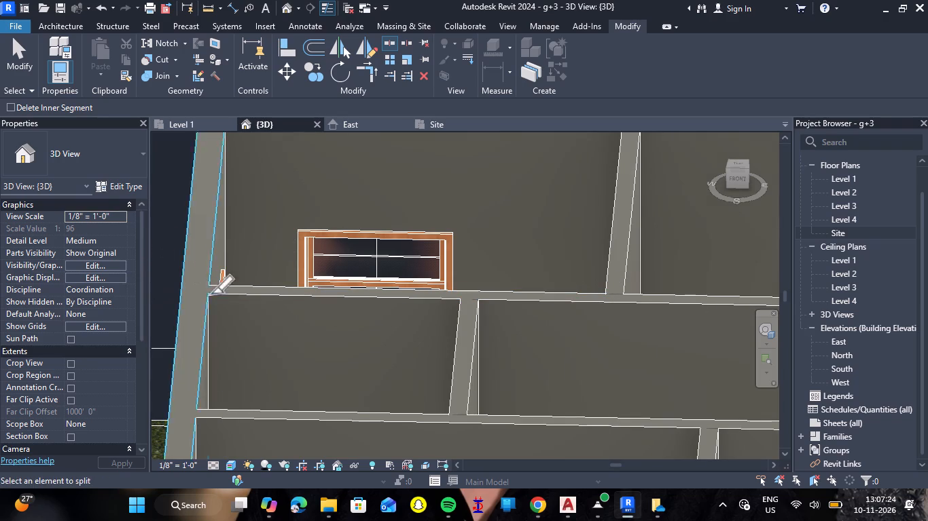
scroll(200, 282, up, 7)
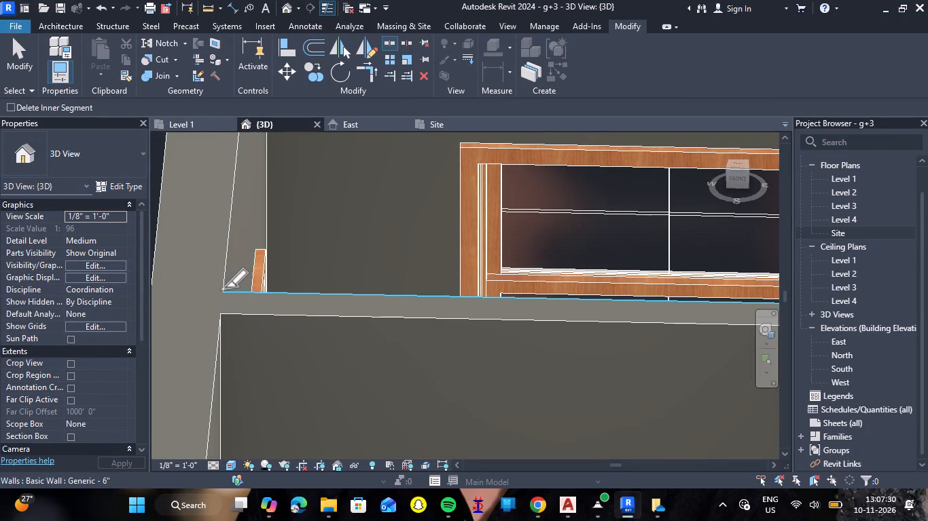
click(225, 290)
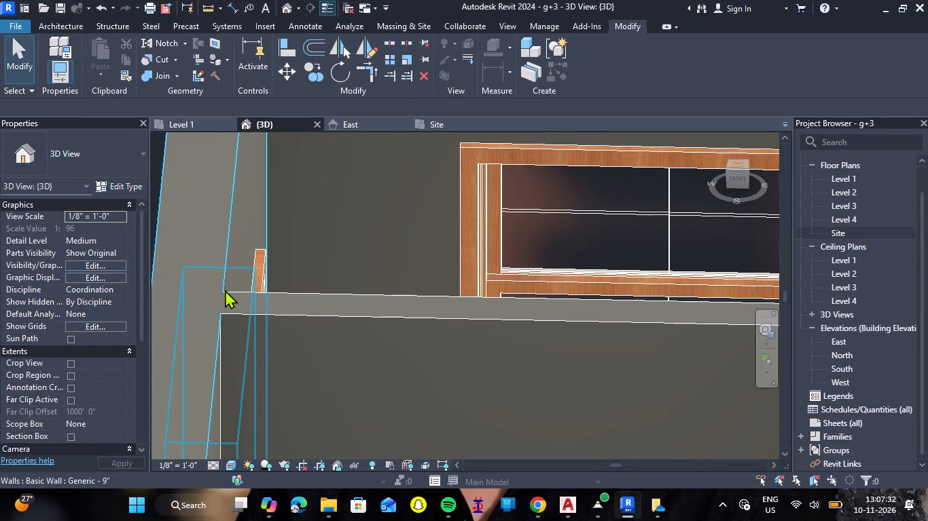
scroll(274, 311, down, 8)
key(Escape)
scroll(294, 337, down, 7)
scroll(278, 332, up, 9)
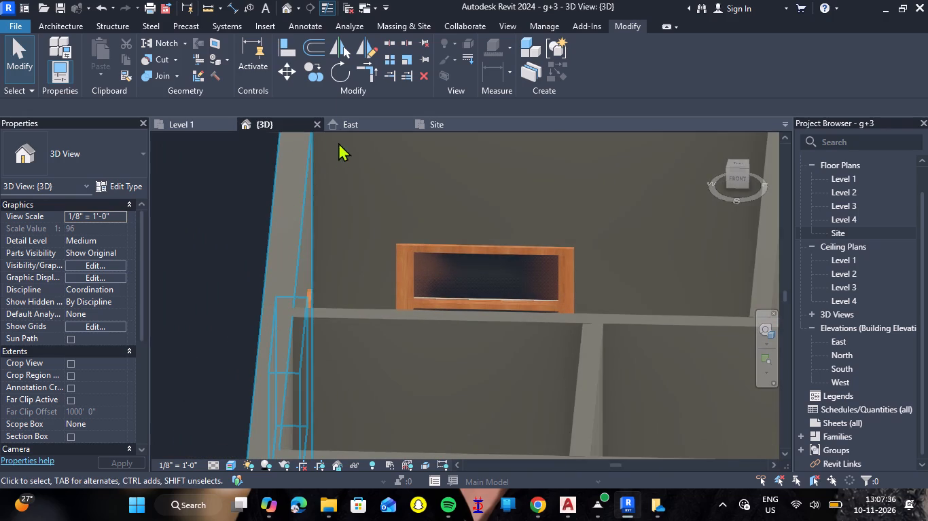
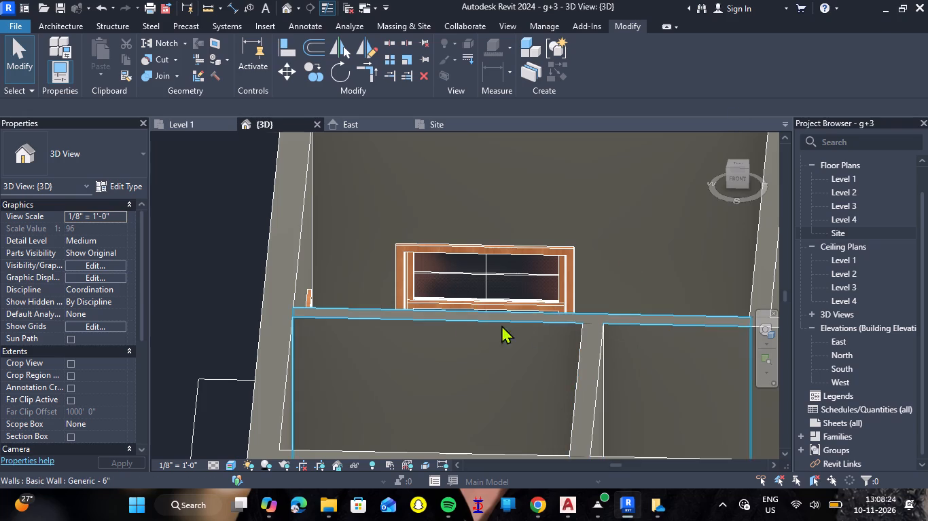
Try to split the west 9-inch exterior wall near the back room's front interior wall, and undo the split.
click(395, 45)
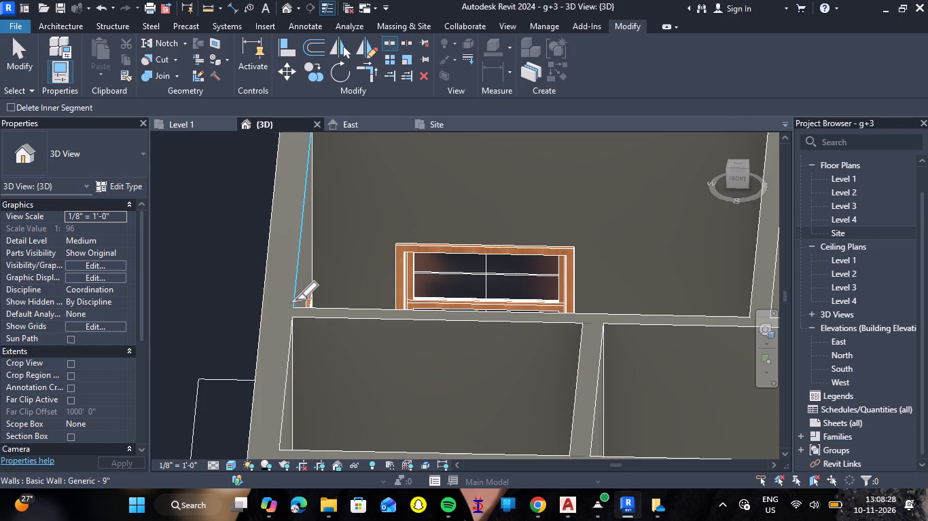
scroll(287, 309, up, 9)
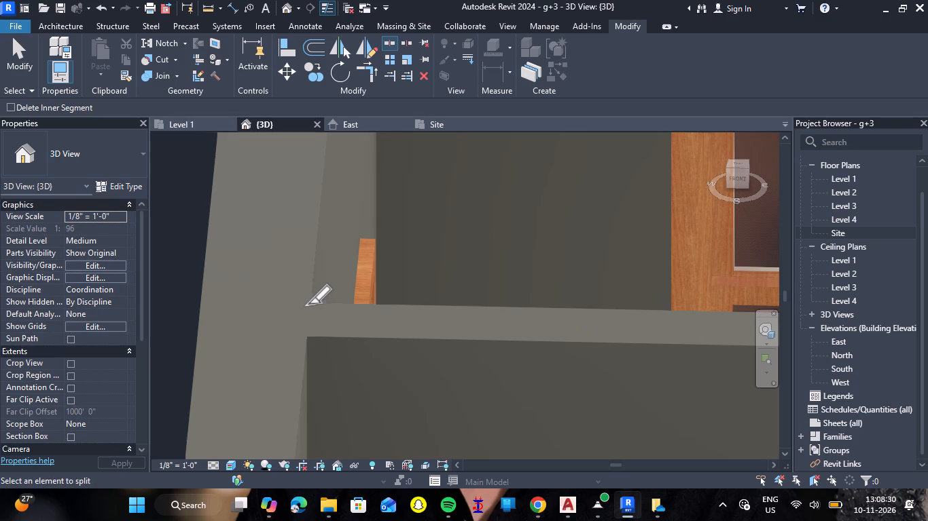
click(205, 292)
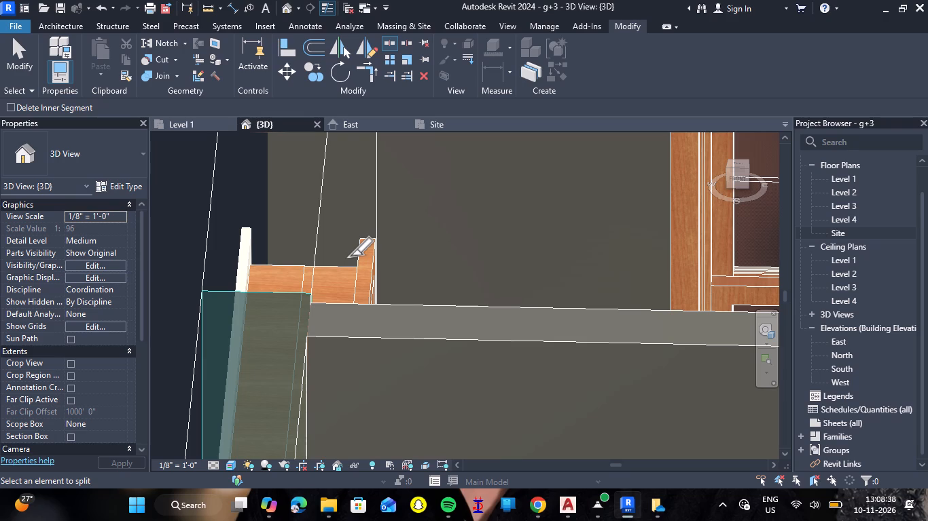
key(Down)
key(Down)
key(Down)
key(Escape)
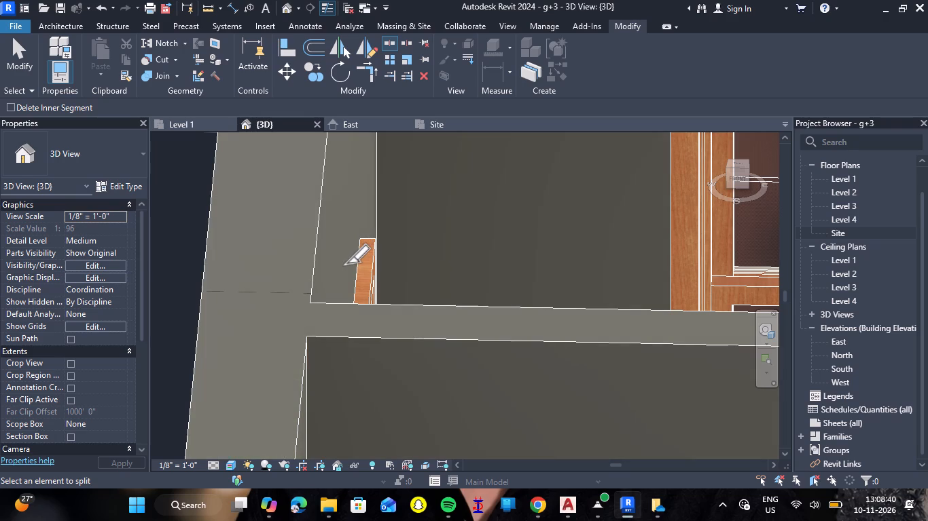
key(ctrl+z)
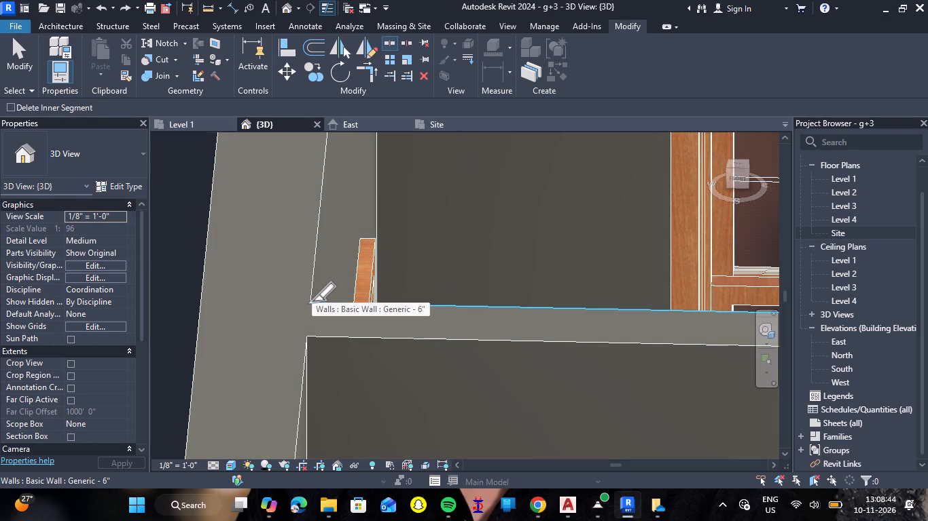
Split the west 9-inch exterior wall where the 6-inch interior wall in front of the back rooms meets it.
click(312, 301)
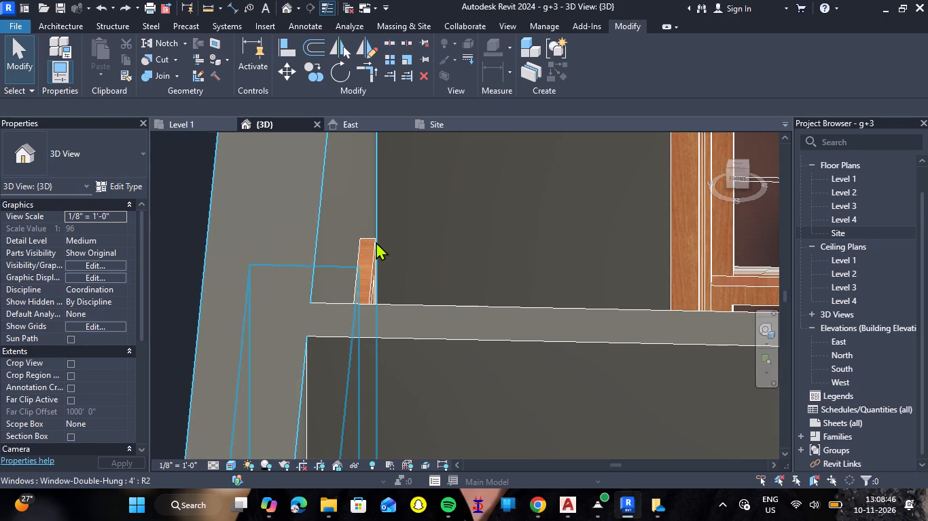
click(392, 47)
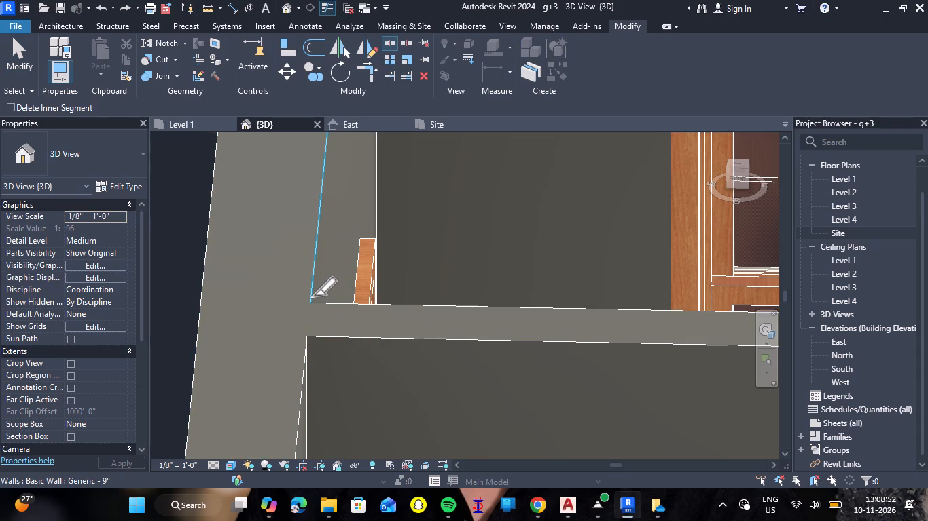
click(202, 301)
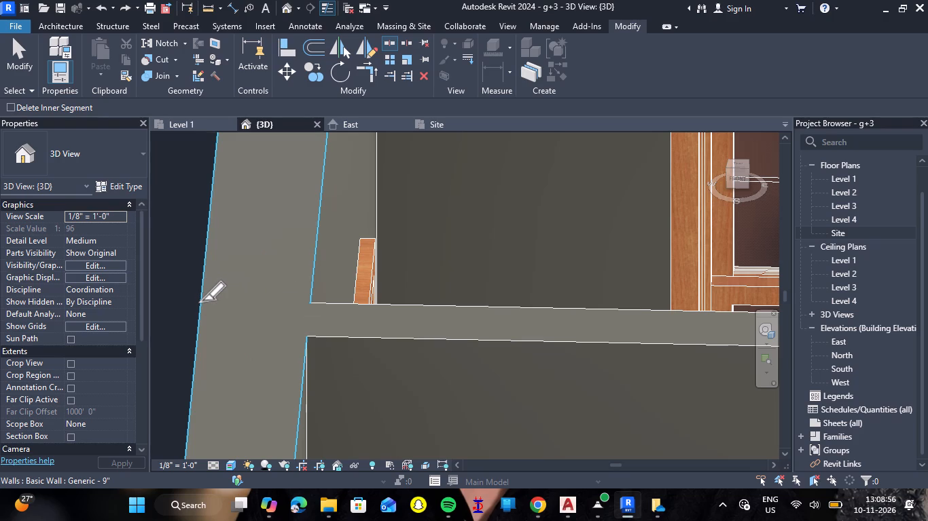
key(Escape)
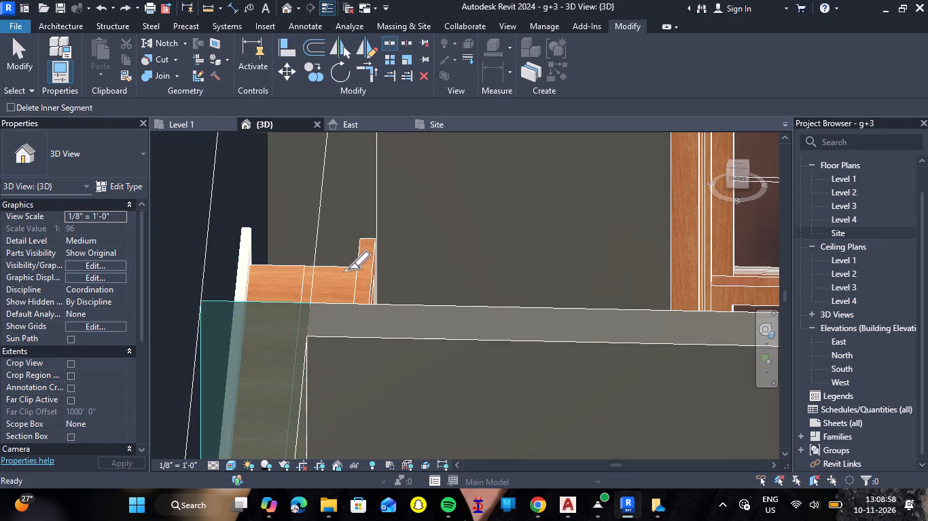
Split the 6-inch interior wall containing the arched opening where the partition in front of it joins.
scroll(347, 269, down, 13)
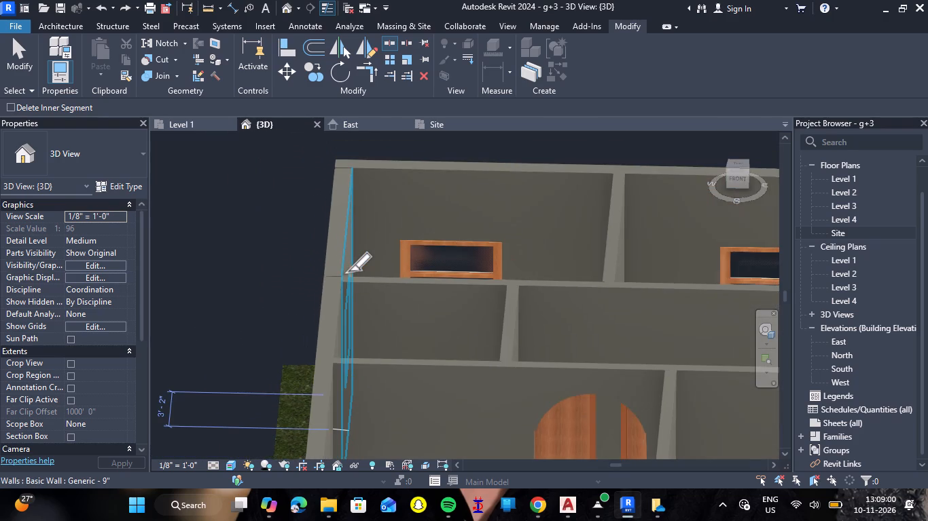
scroll(348, 271, down, 2)
scroll(404, 260, down, 3)
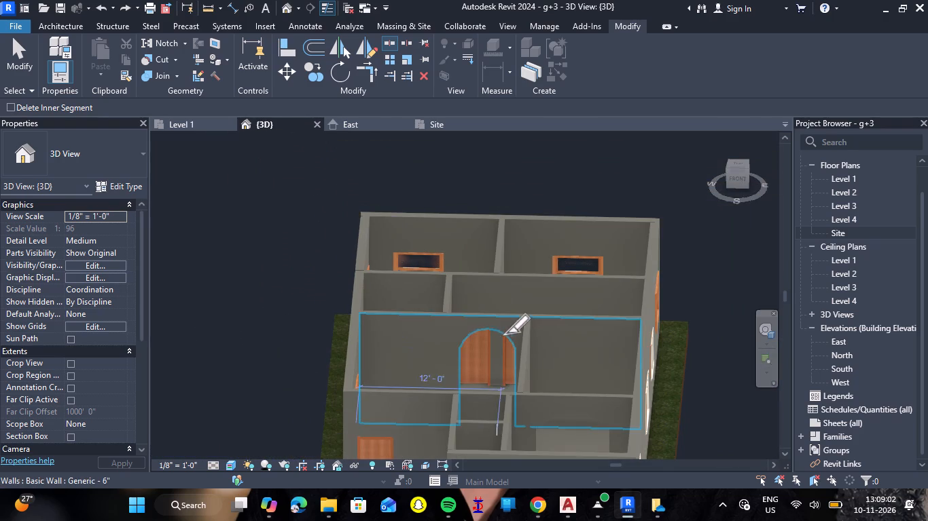
scroll(521, 331, up, 15)
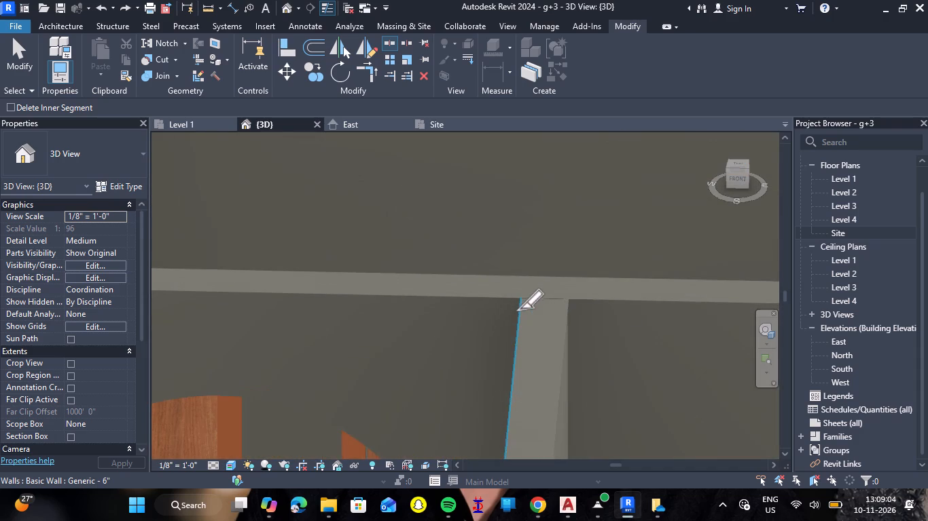
scroll(520, 294, up, 7)
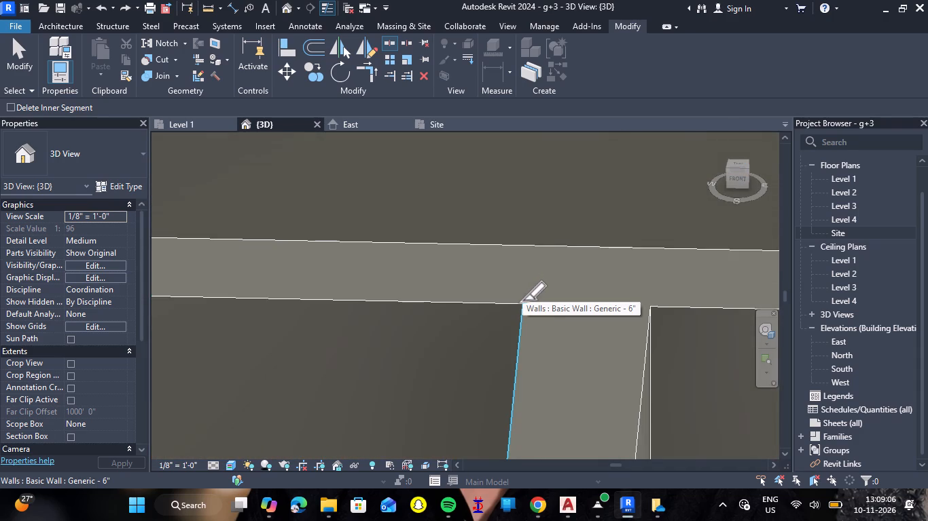
click(533, 243)
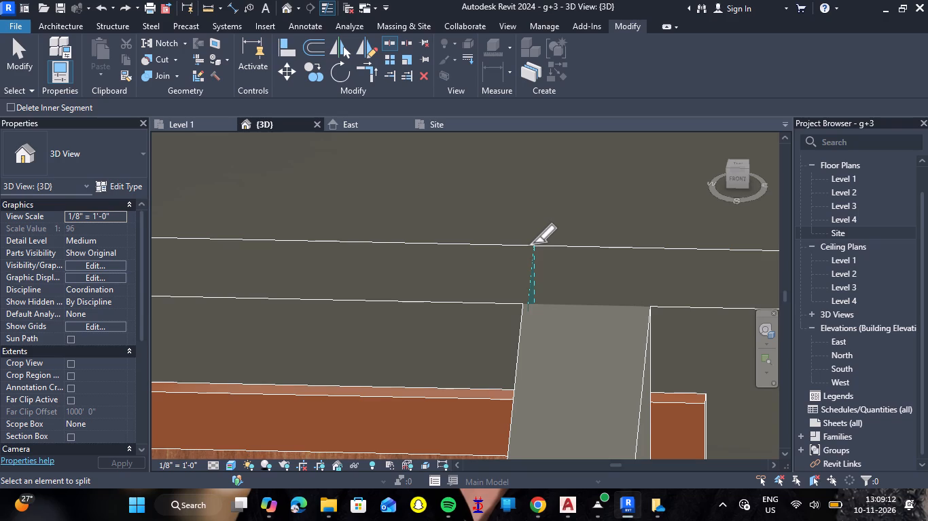
key(Escape)
Split the 6-inch interior wall in front of the arched-opening room at its junction with that room's east partition.
scroll(519, 245, down, 6)
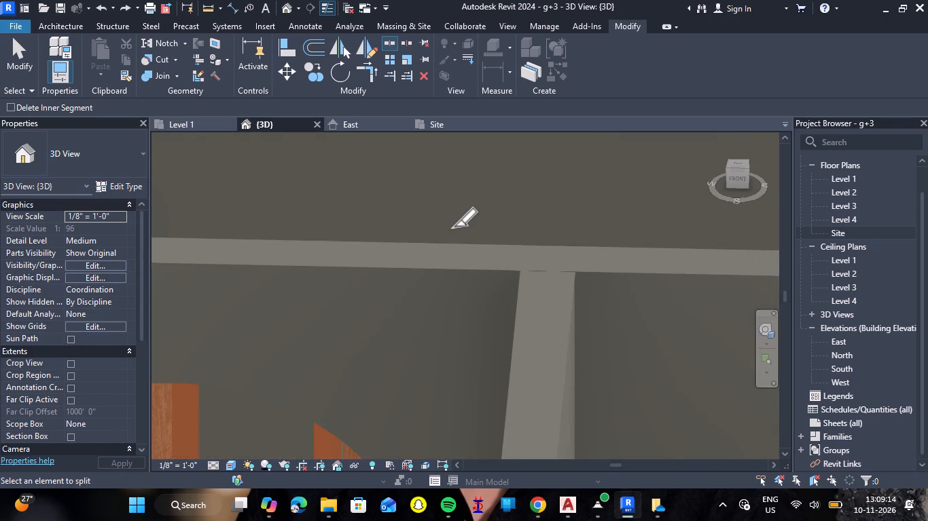
scroll(454, 226, down, 15)
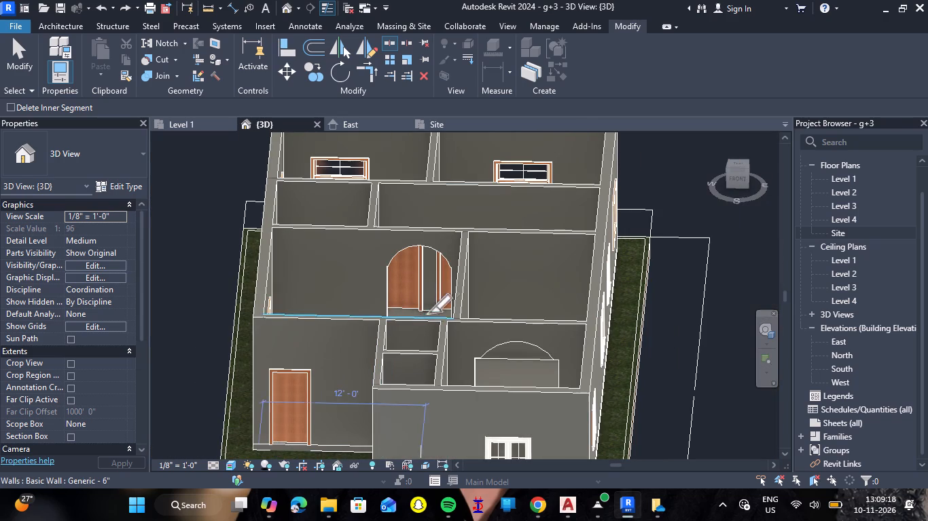
scroll(442, 312, up, 10)
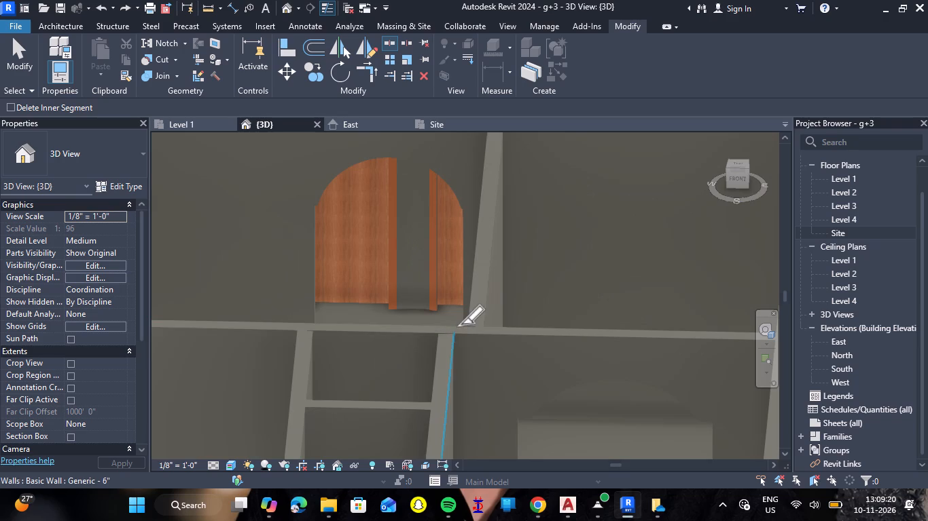
scroll(461, 324, up, 10)
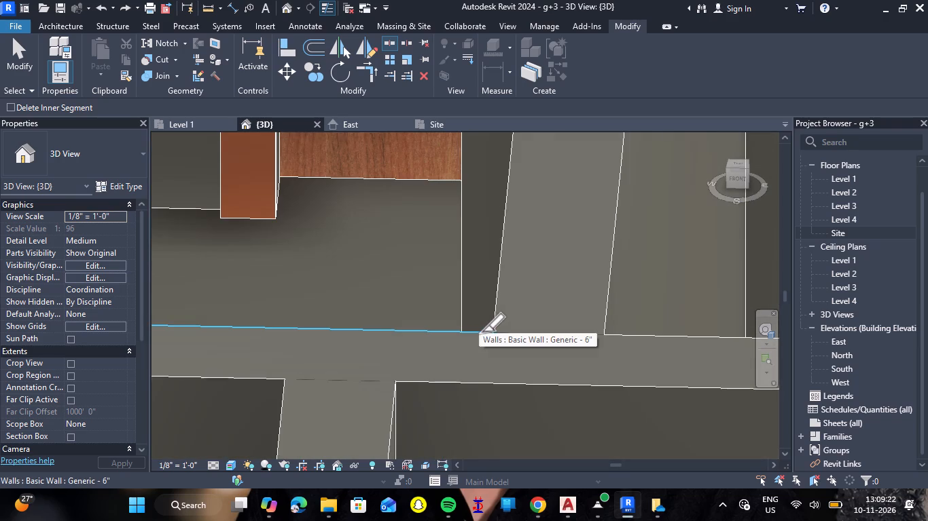
click(497, 331)
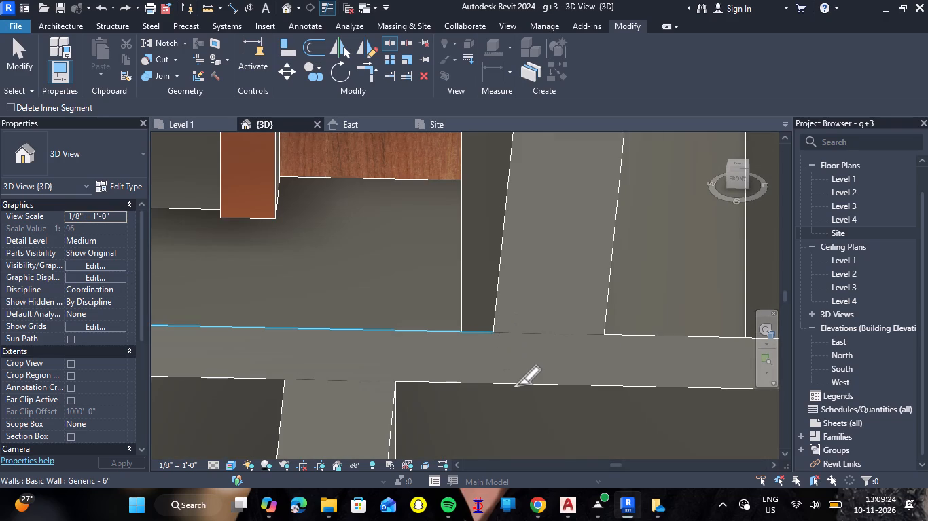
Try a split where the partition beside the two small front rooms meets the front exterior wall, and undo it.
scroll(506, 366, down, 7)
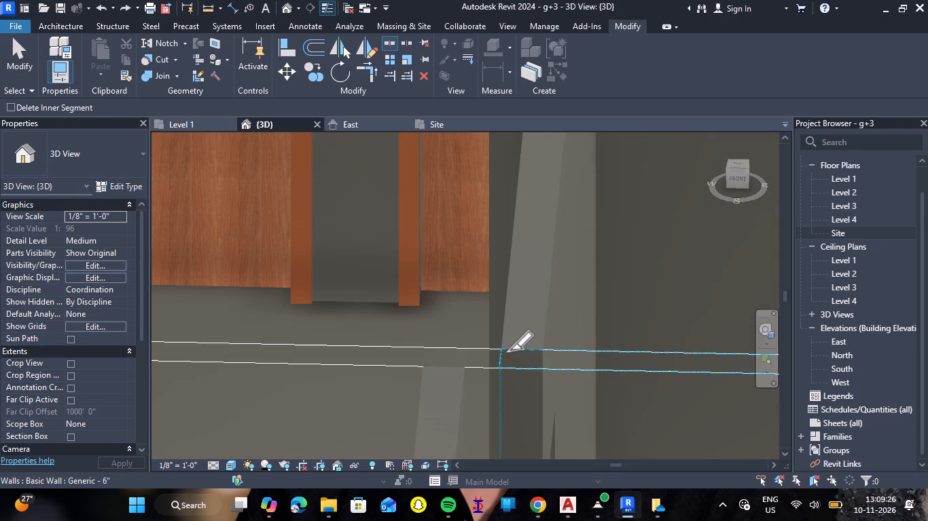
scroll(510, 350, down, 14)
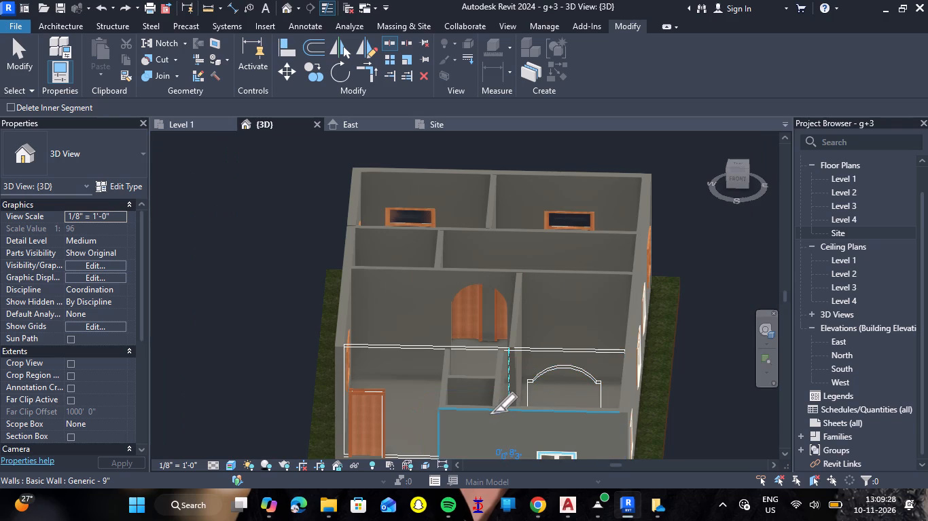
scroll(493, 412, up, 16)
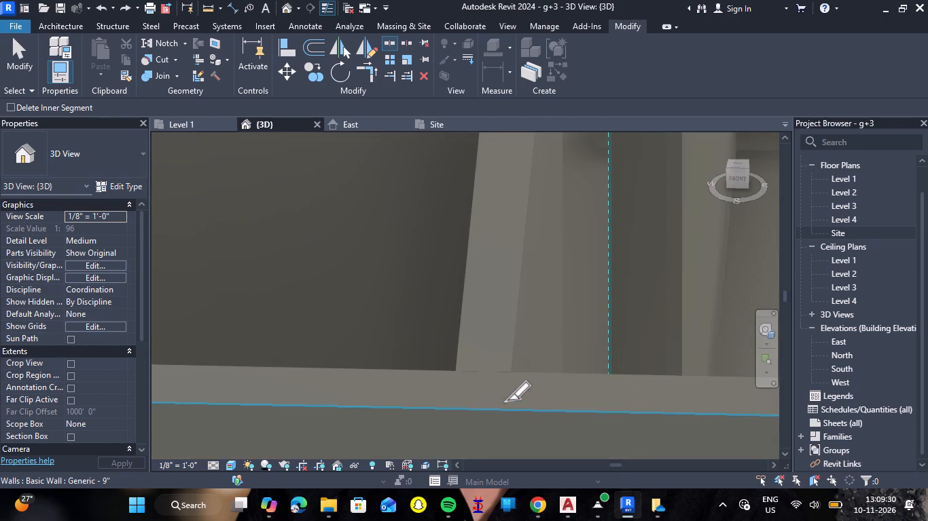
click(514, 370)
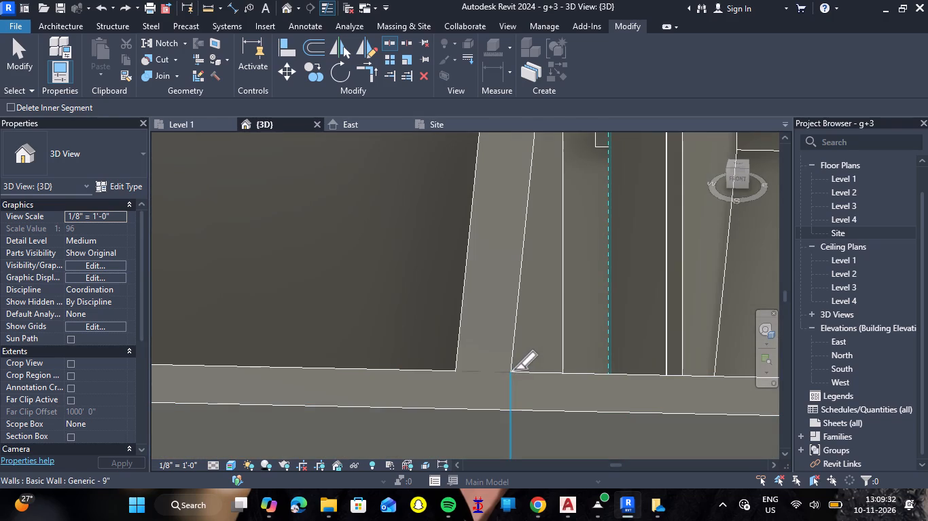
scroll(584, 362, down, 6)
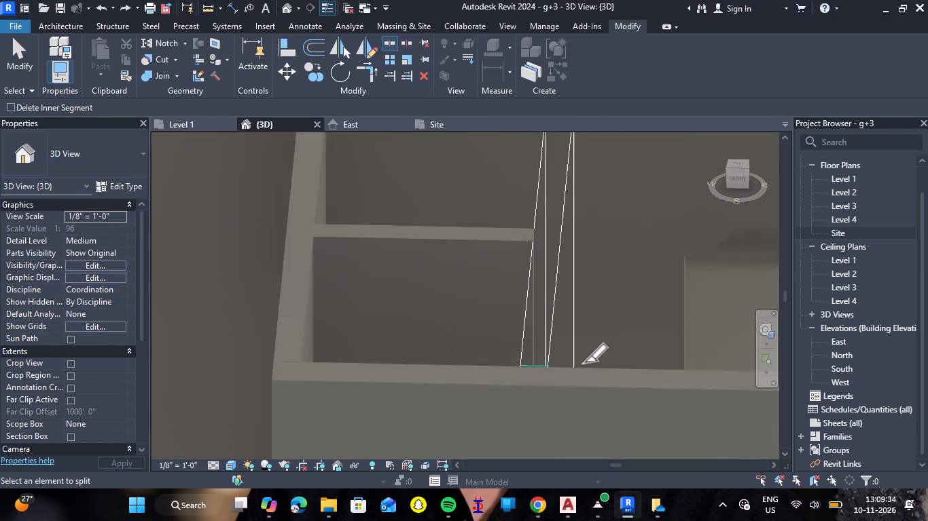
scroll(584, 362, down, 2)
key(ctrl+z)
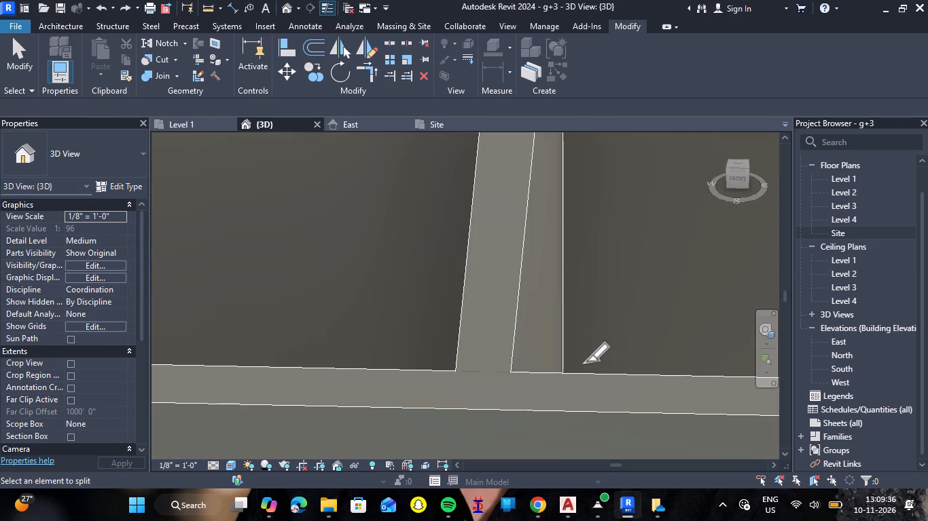
Split the front 9-inch exterior wall where the partition east of the two small rooms meets it, and leave the Split command.
click(514, 377)
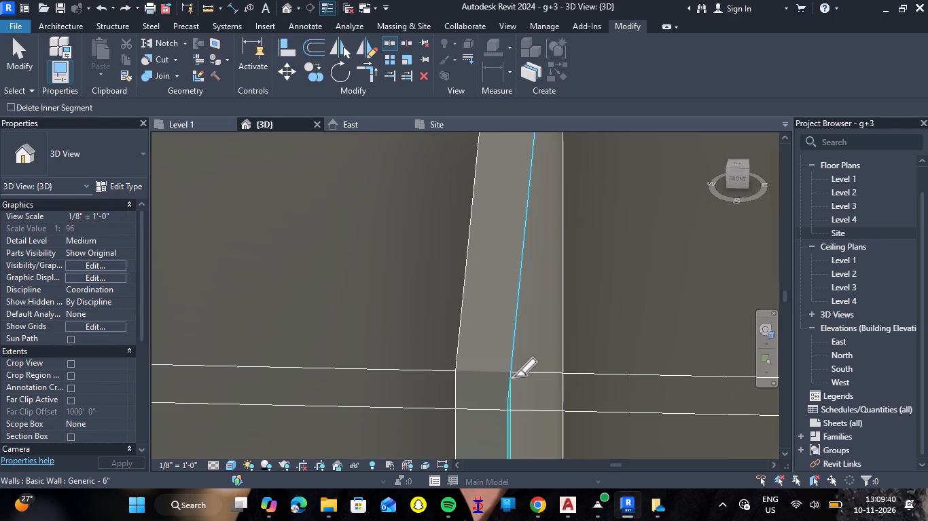
key(Escape)
scroll(567, 366, down, 8)
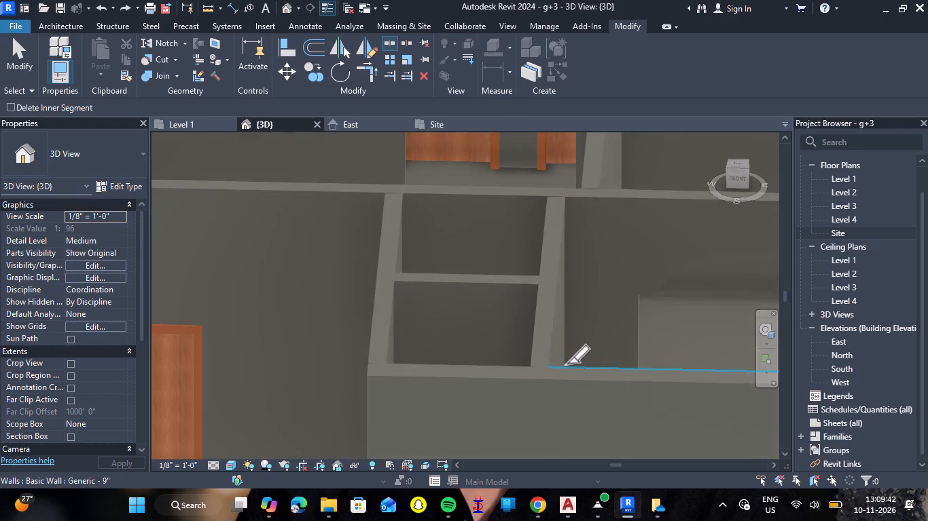
scroll(567, 364, down, 6)
key(Escape)
Paint the inner face of the rear wall in the west back room with the BURGUNDY COLOUR material.
scroll(566, 364, down, 4)
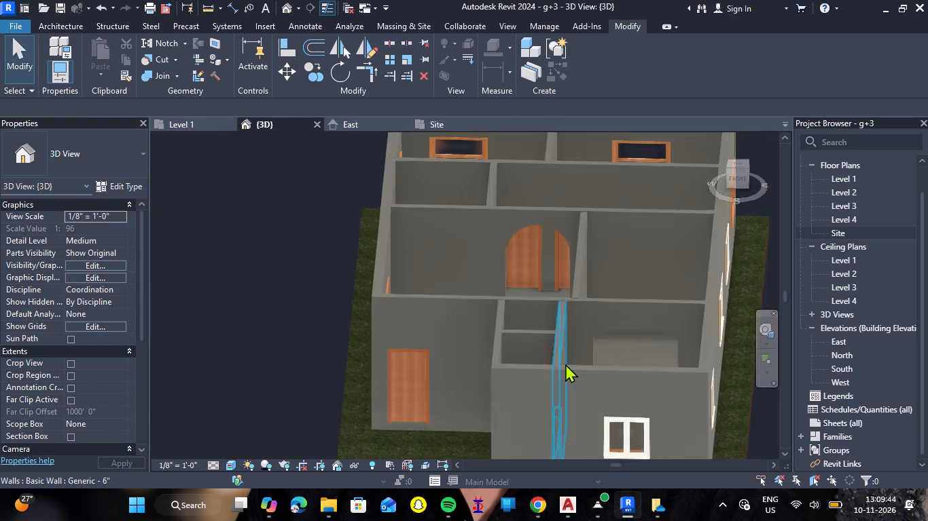
scroll(493, 191, up, 5)
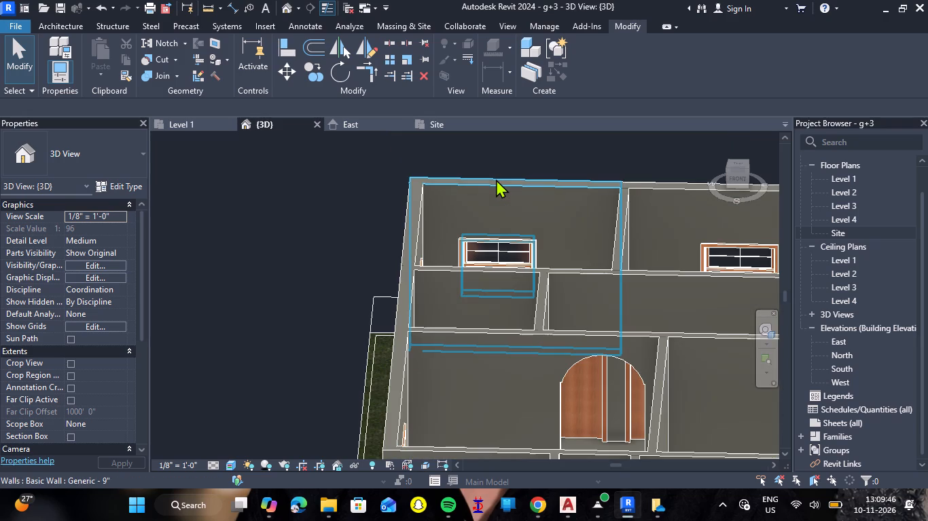
text(PT)
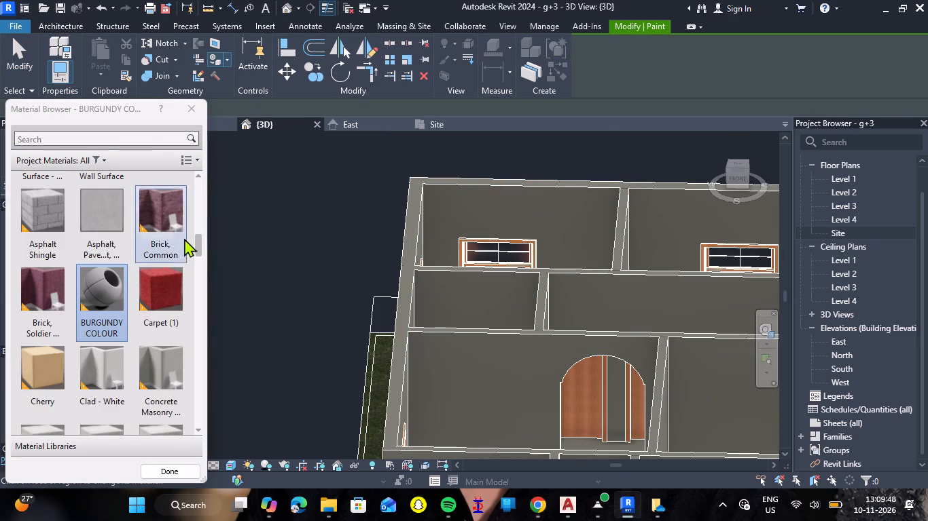
click(122, 293)
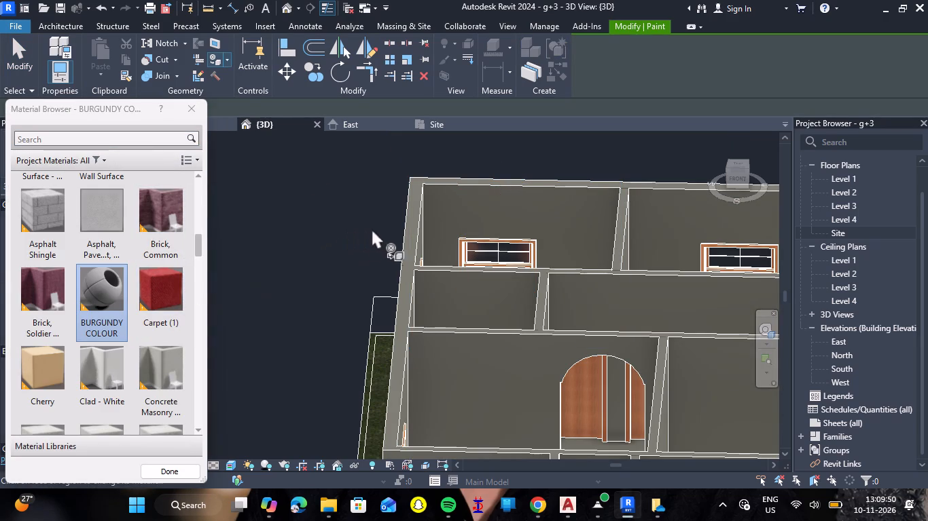
click(447, 212)
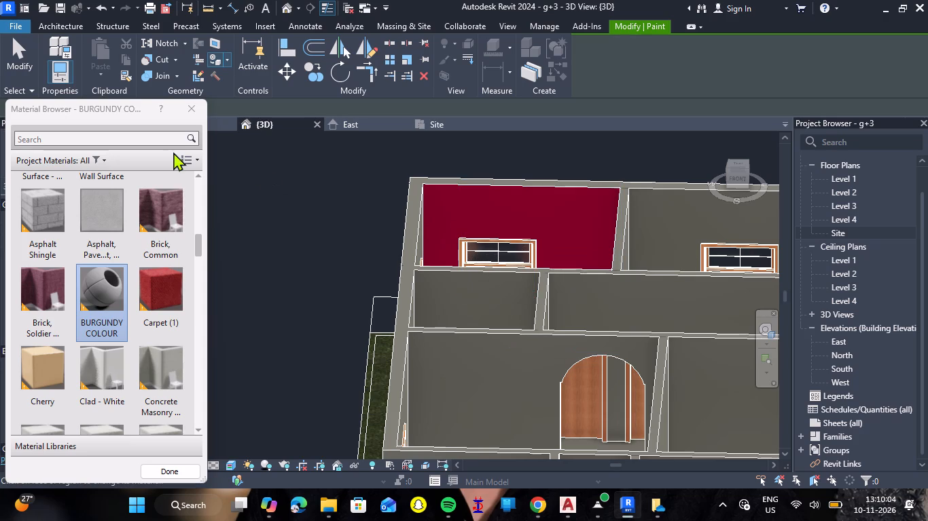
Paint the inner face of the west exterior wall in the west back room with the CREAM material.
scroll(143, 253, down, 1)
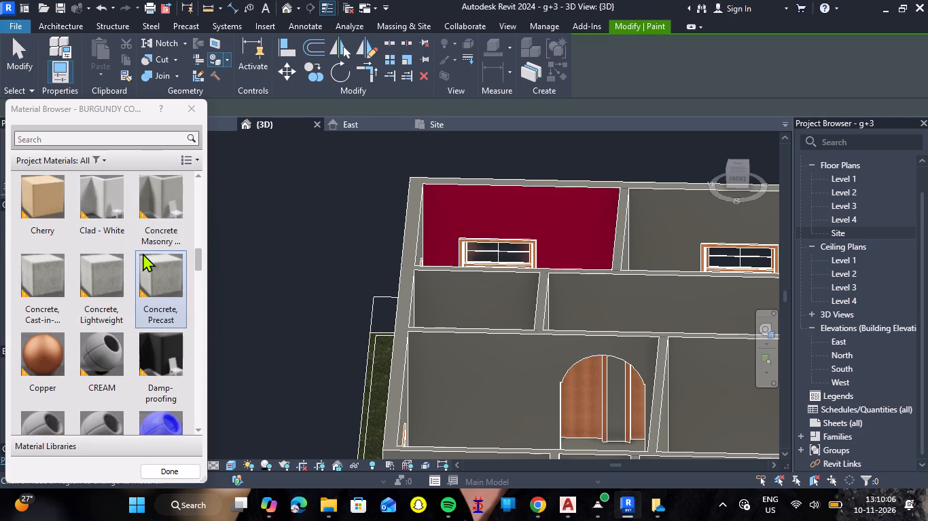
scroll(137, 258, down, 3)
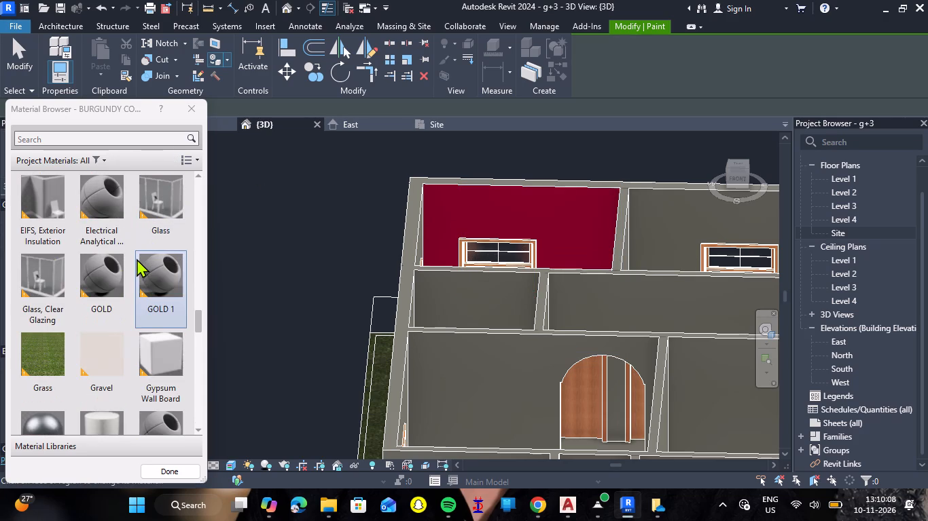
scroll(137, 258, down, 1)
scroll(137, 258, up, 6)
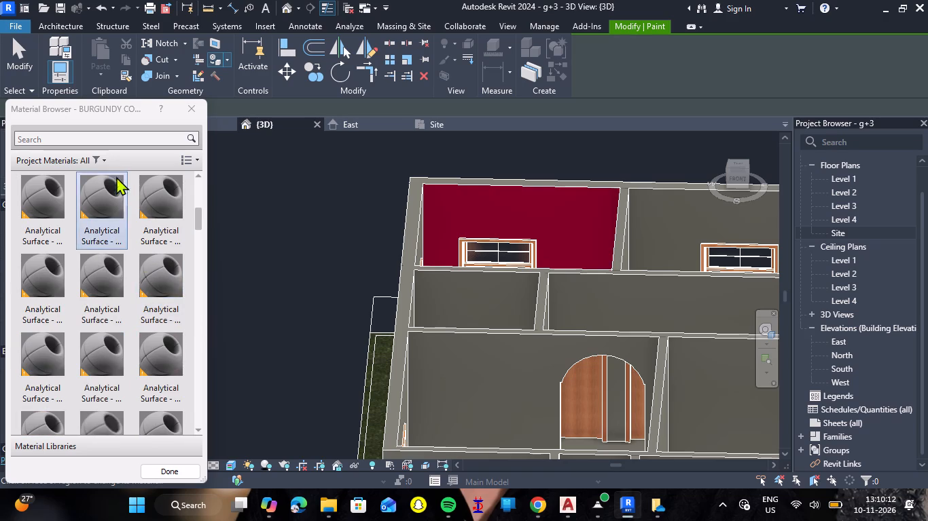
click(123, 137)
text(CREA)
click(54, 225)
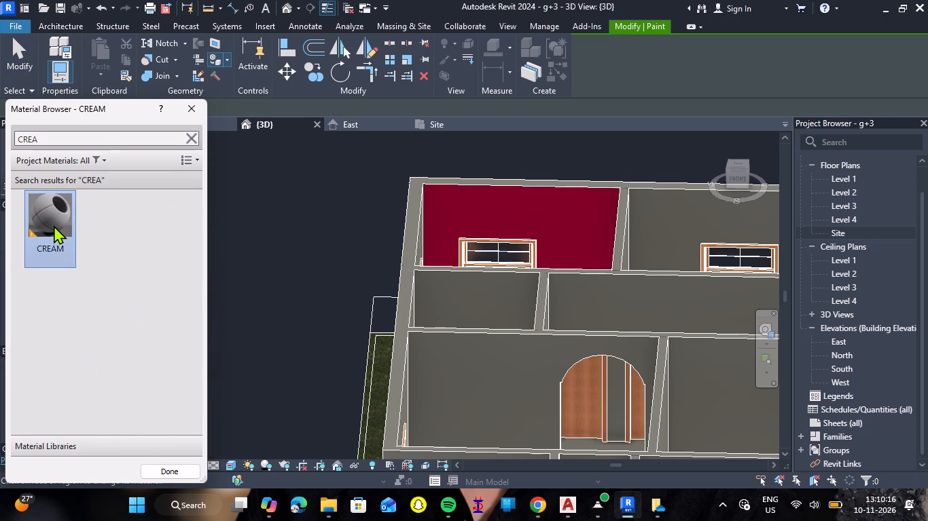
click(421, 244)
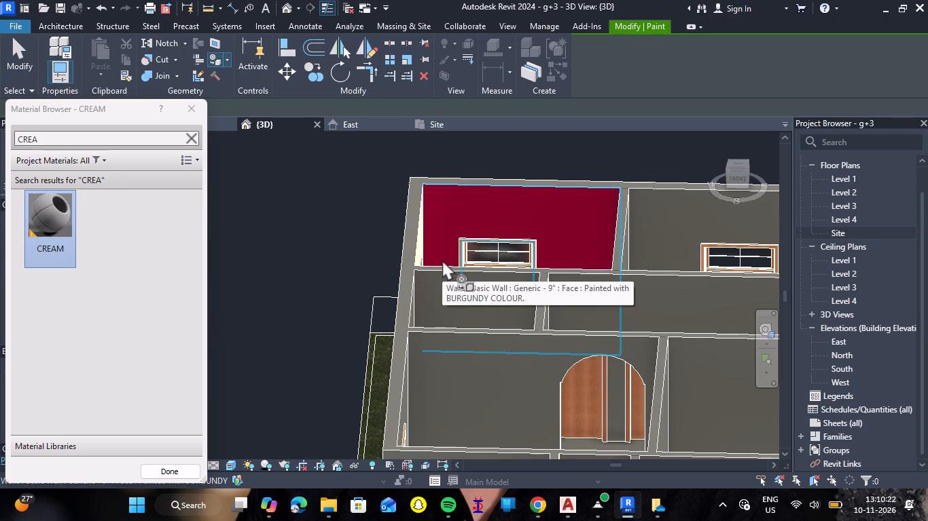
Paint the west-room face of the partition between the two back rooms with the CREAM material.
shift+right_drag(524, 284, 505, 304)
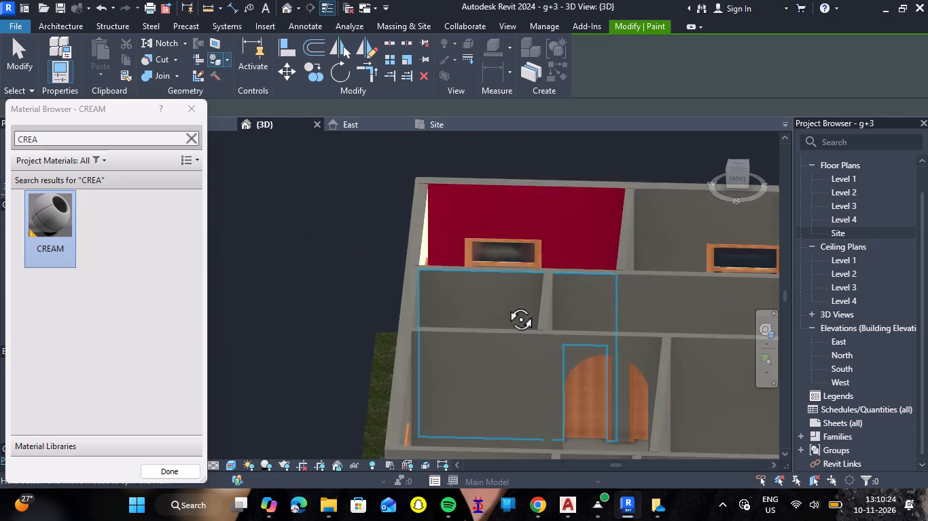
shift+right_drag(505, 304, 386, 292)
scroll(385, 293, down, 8)
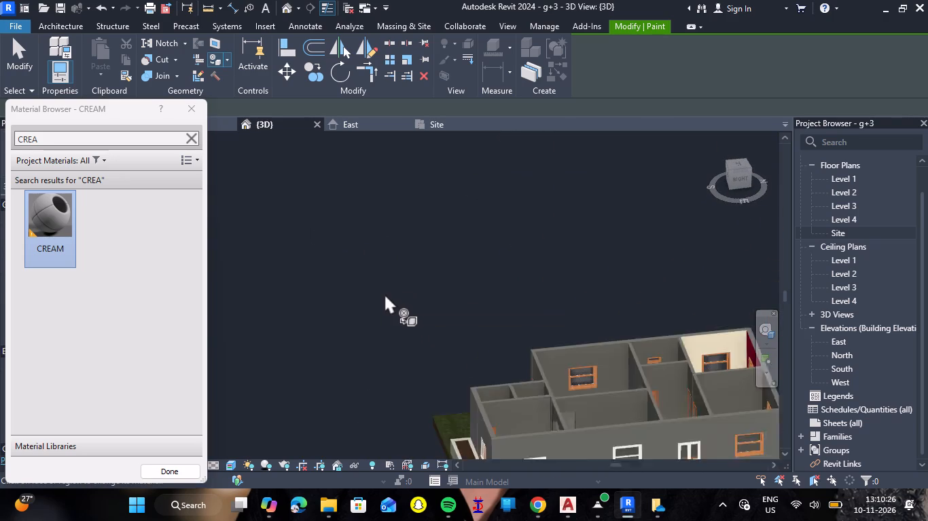
scroll(376, 295, down, 4)
scroll(554, 322, up, 9)
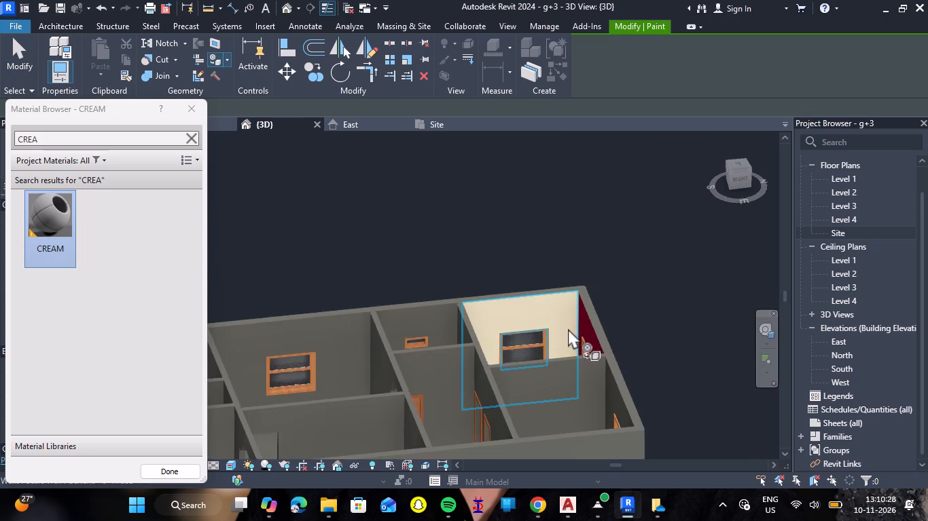
scroll(569, 328, up, 5)
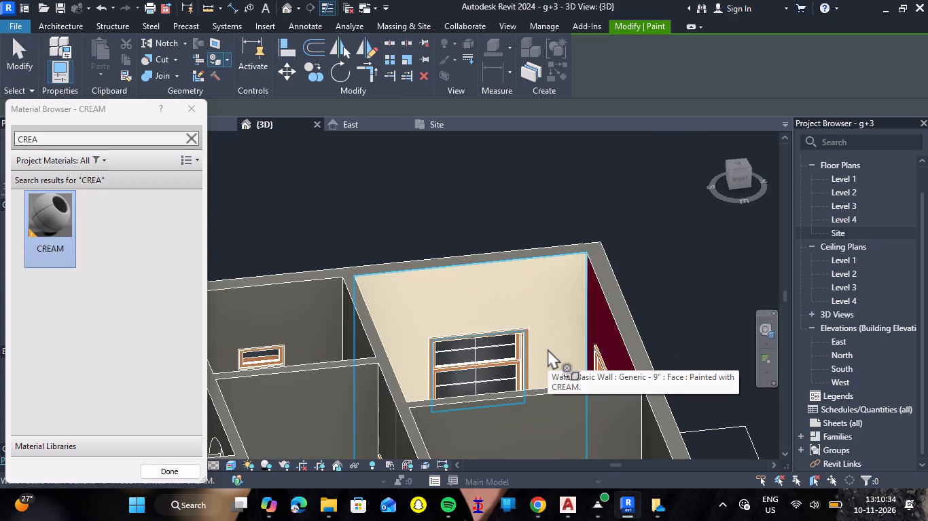
shift+right_drag(507, 360, 664, 342)
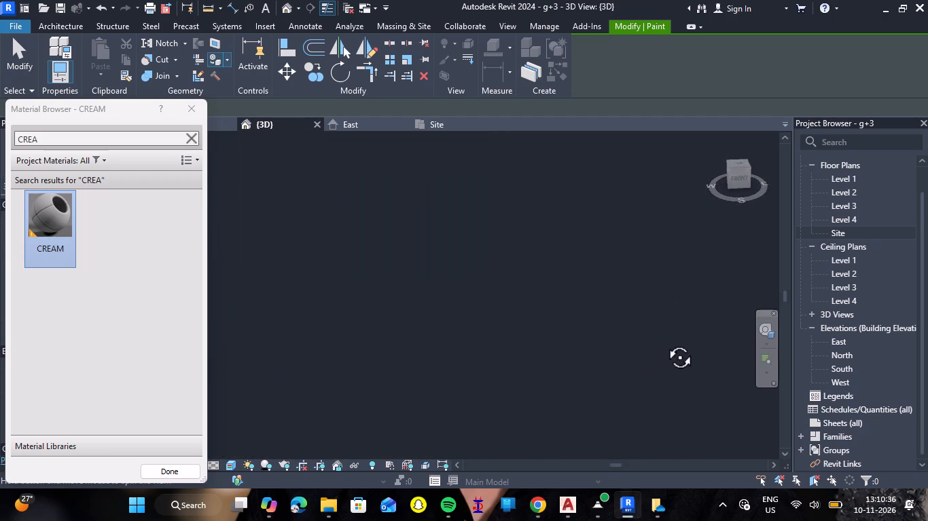
shift+right_drag(664, 342, 692, 340)
scroll(649, 347, down, 12)
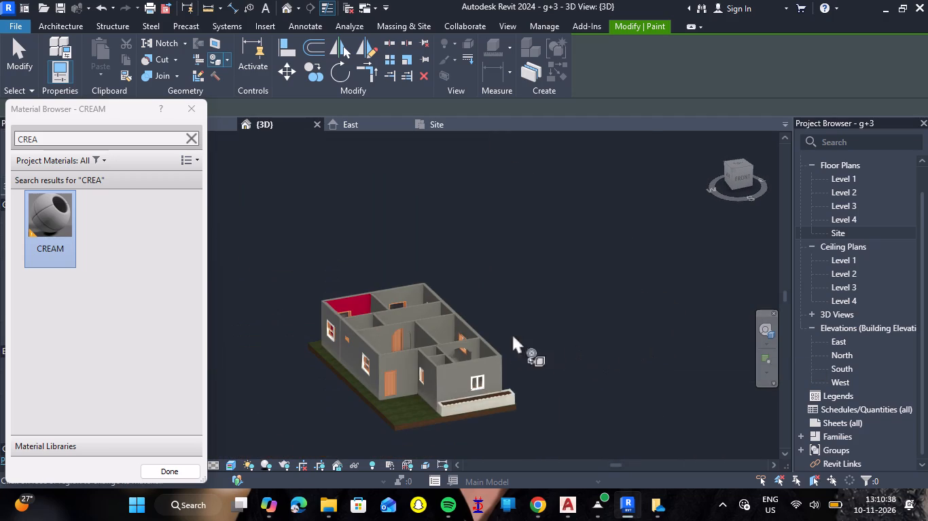
scroll(370, 305, up, 15)
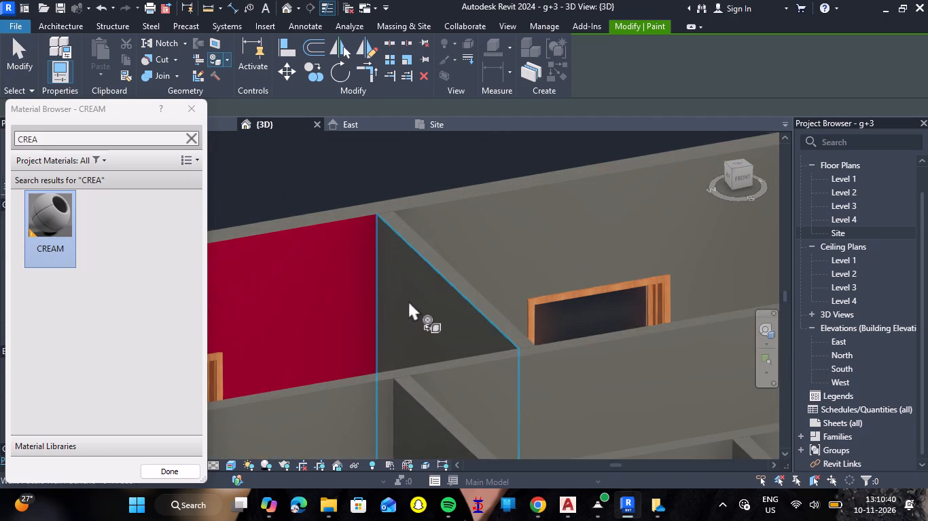
click(408, 301)
Paint the inner face of the rear wall in the east back room with the NAVY material.
scroll(408, 309, down, 7)
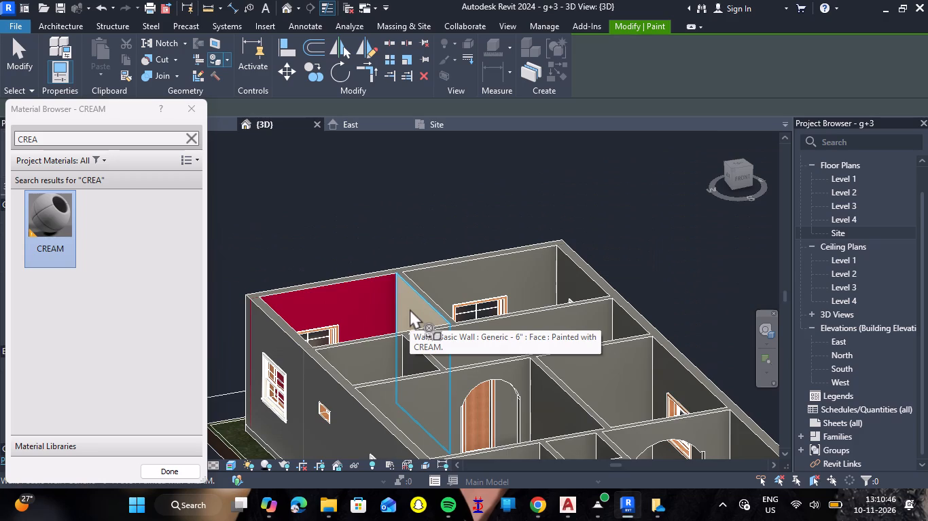
click(126, 138)
key(BackSpace)
text(NAVY)
click(61, 213)
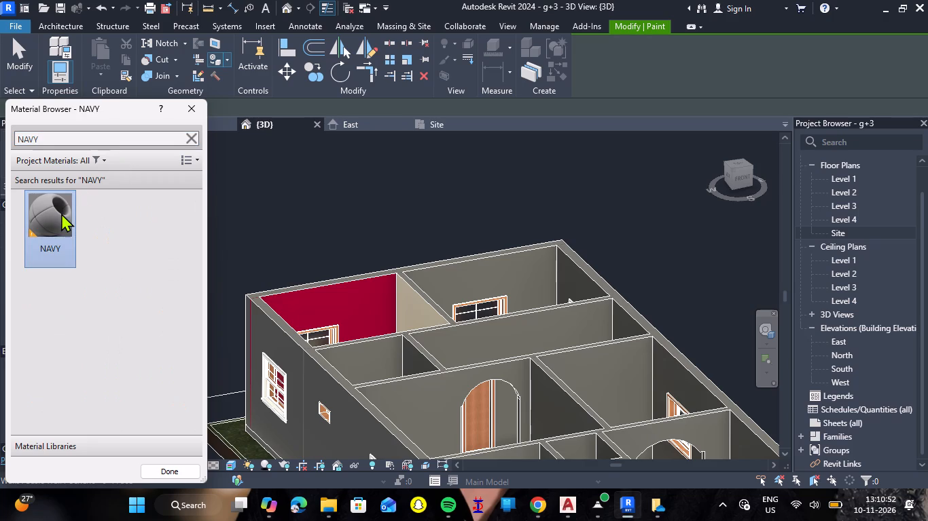
click(461, 270)
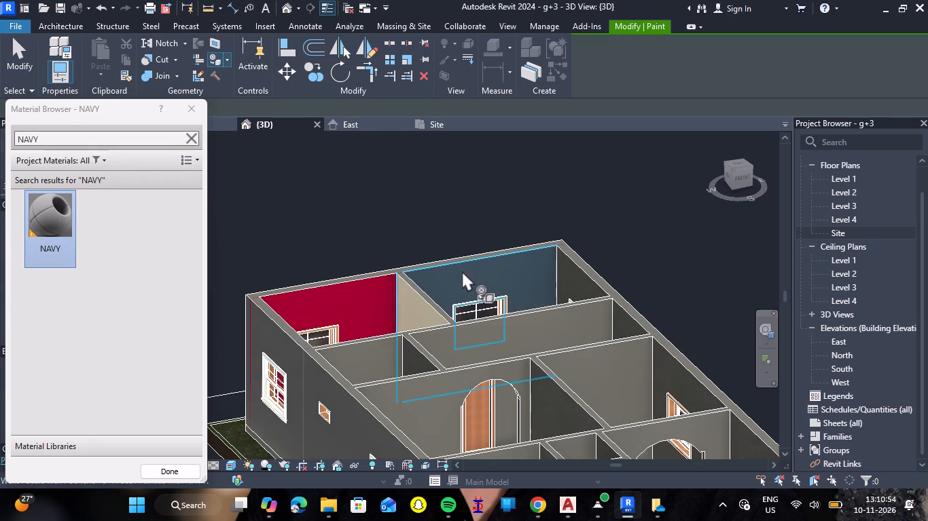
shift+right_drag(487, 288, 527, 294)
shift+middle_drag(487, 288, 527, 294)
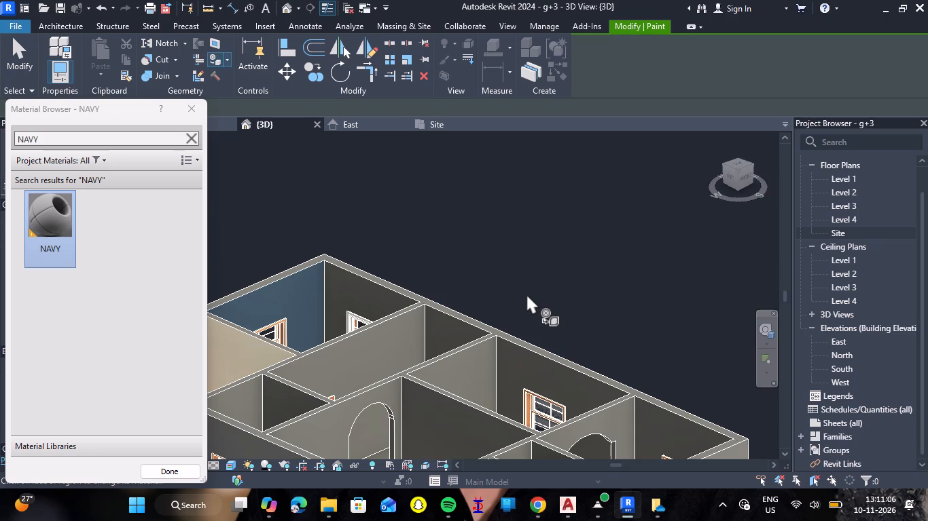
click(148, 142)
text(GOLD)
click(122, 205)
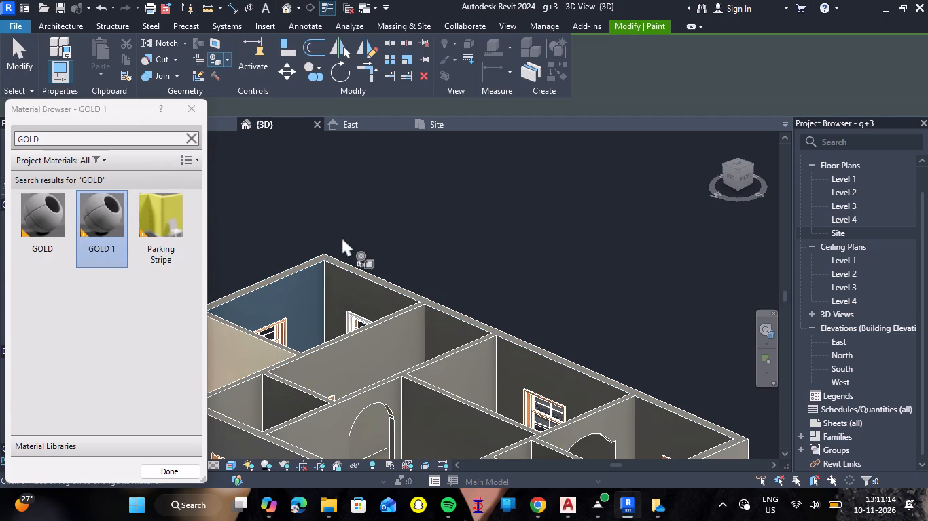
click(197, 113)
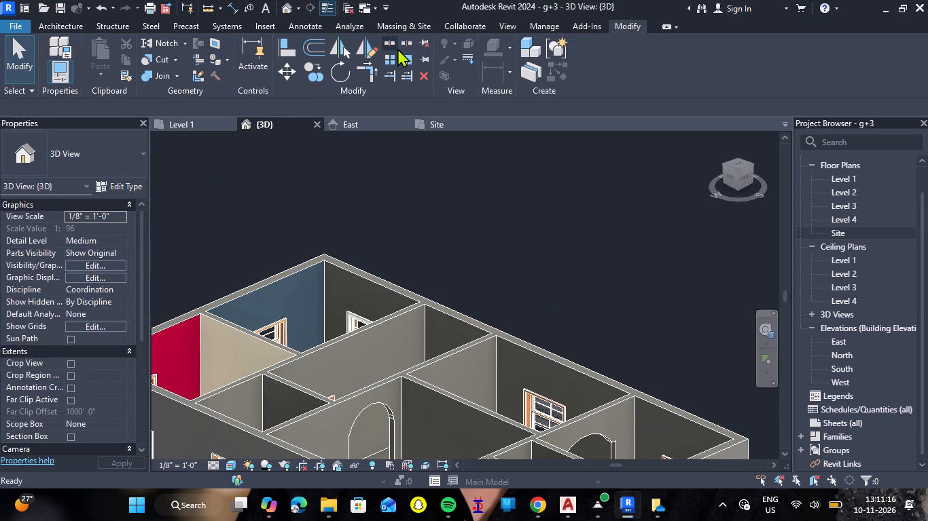
Split the 9-inch east exterior wall where each of the three interior cross walls meets it, and leave the Split command.
click(387, 43)
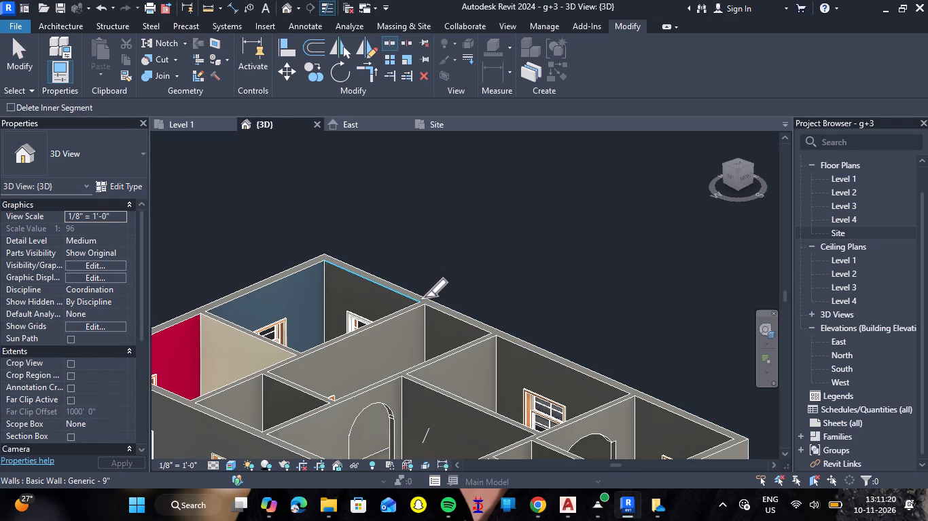
click(429, 295)
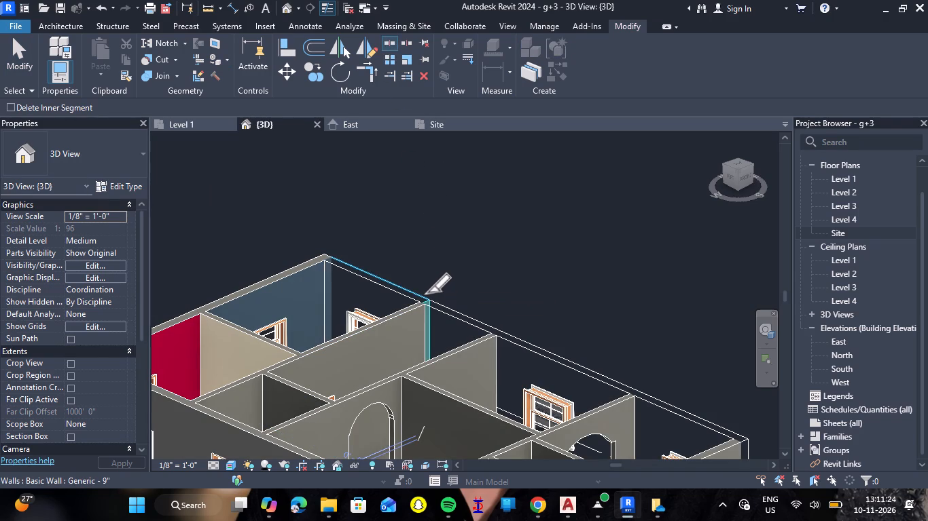
key(Escape)
click(506, 328)
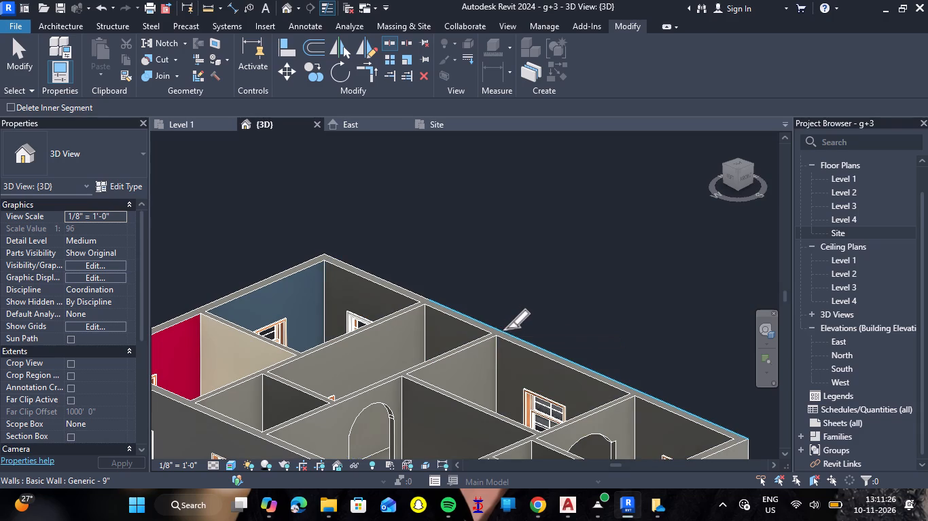
key(Escape)
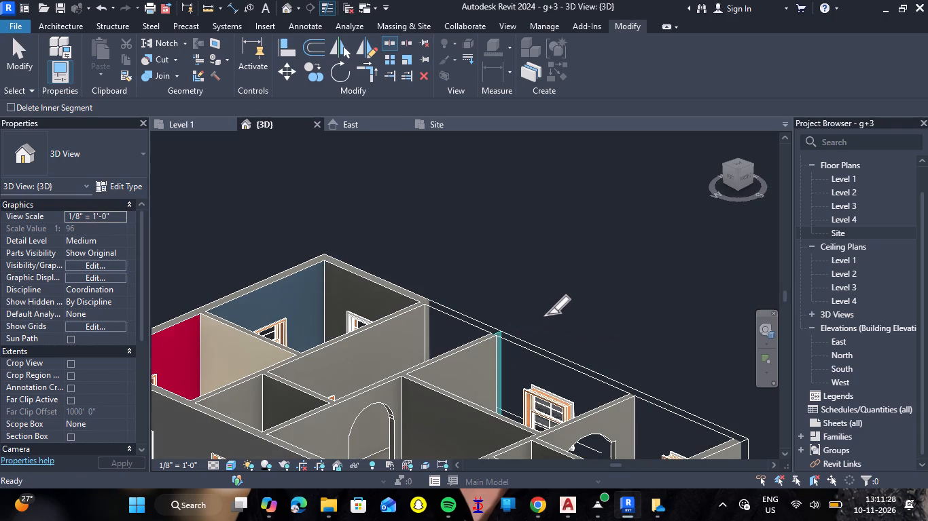
click(643, 387)
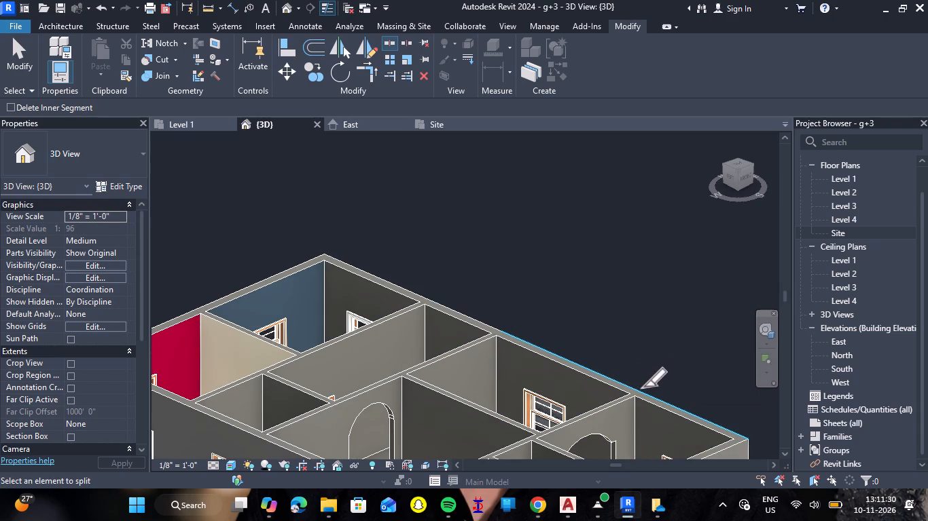
scroll(632, 345, down, 5)
scroll(563, 319, up, 2)
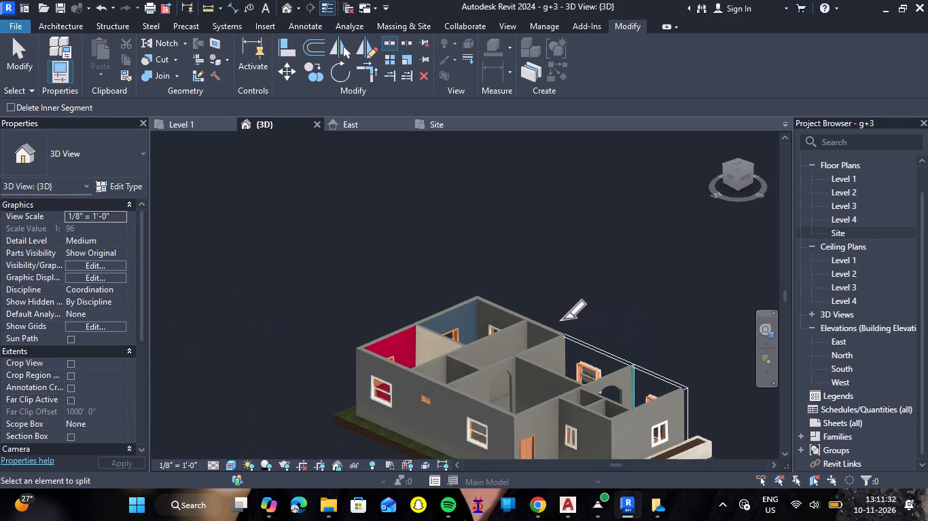
scroll(563, 319, up, 2)
key(Escape)
key(Escape)
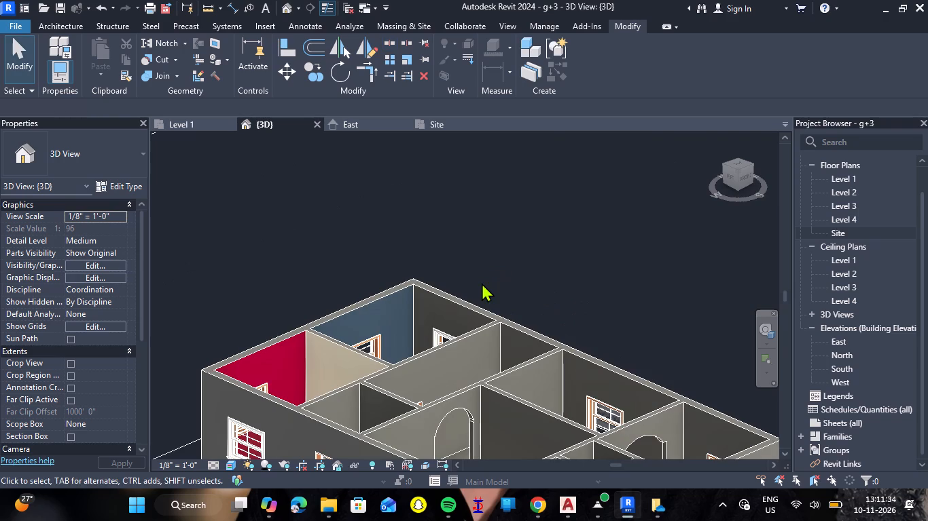
Paint the inner face of the east exterior wall in the east back room with the GOLD 1 material.
text(PT)
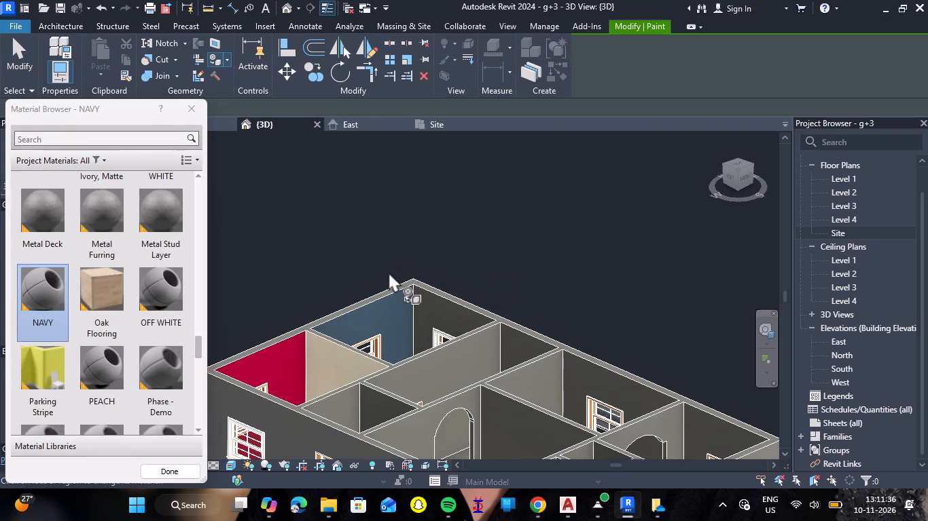
click(121, 140)
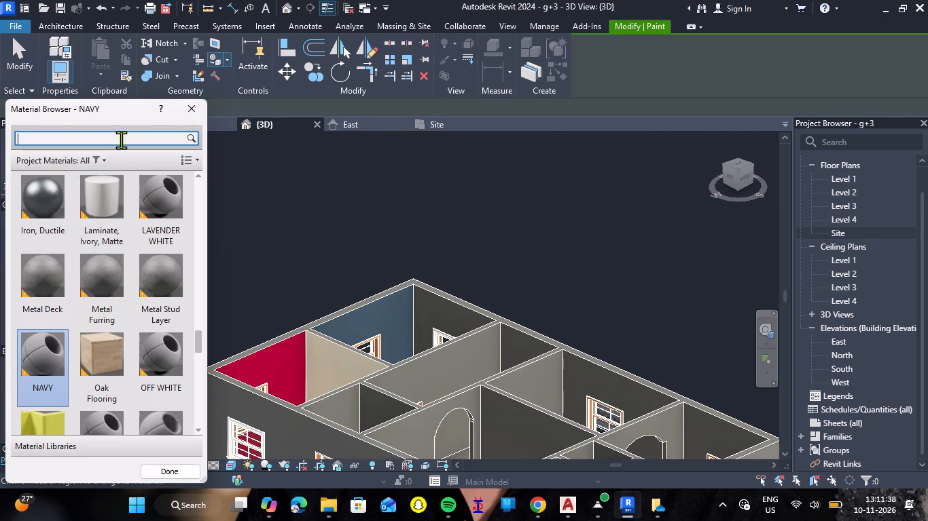
text(GOLD)
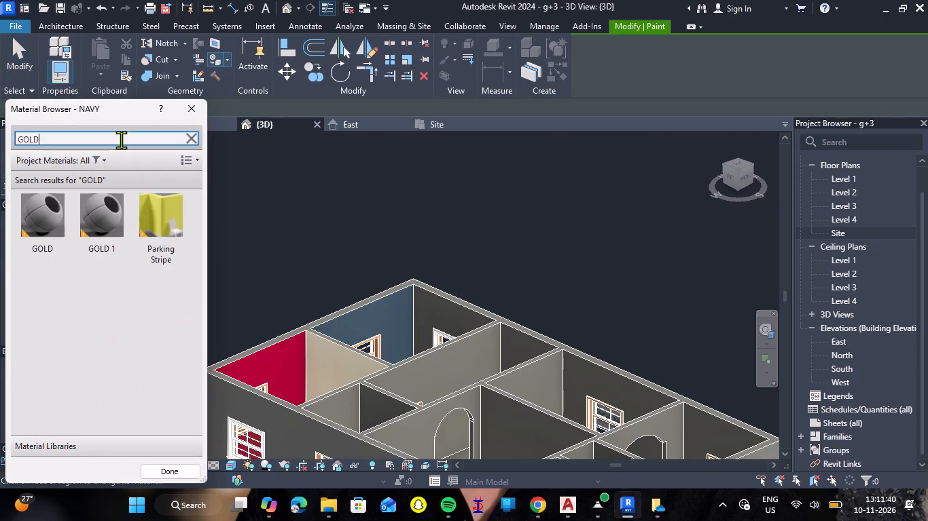
click(105, 210)
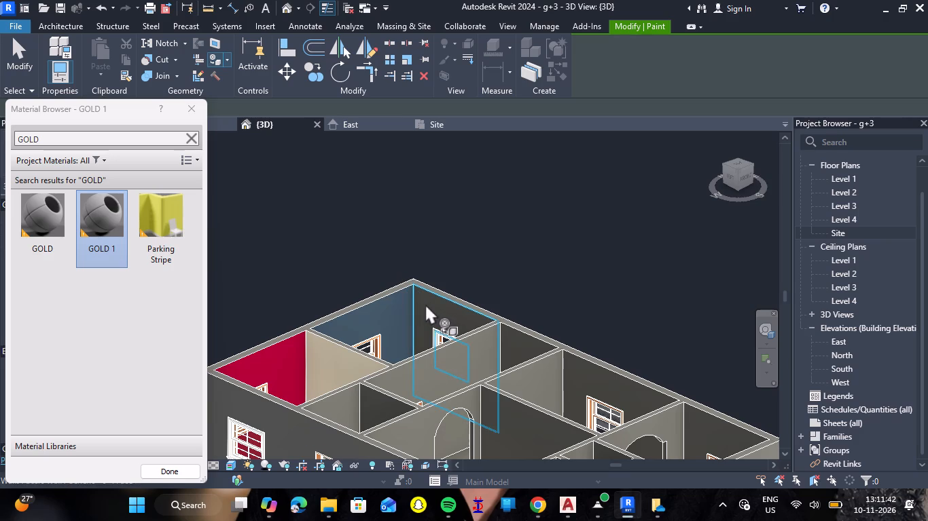
click(425, 304)
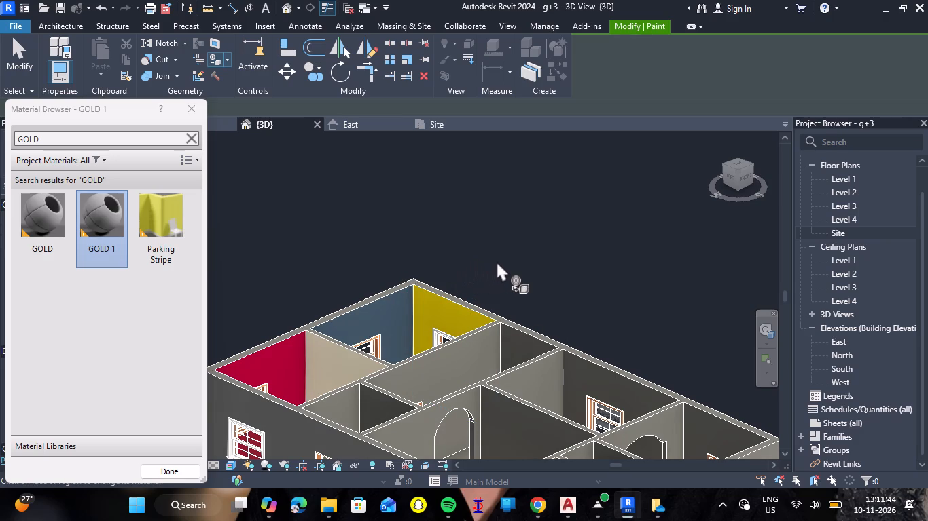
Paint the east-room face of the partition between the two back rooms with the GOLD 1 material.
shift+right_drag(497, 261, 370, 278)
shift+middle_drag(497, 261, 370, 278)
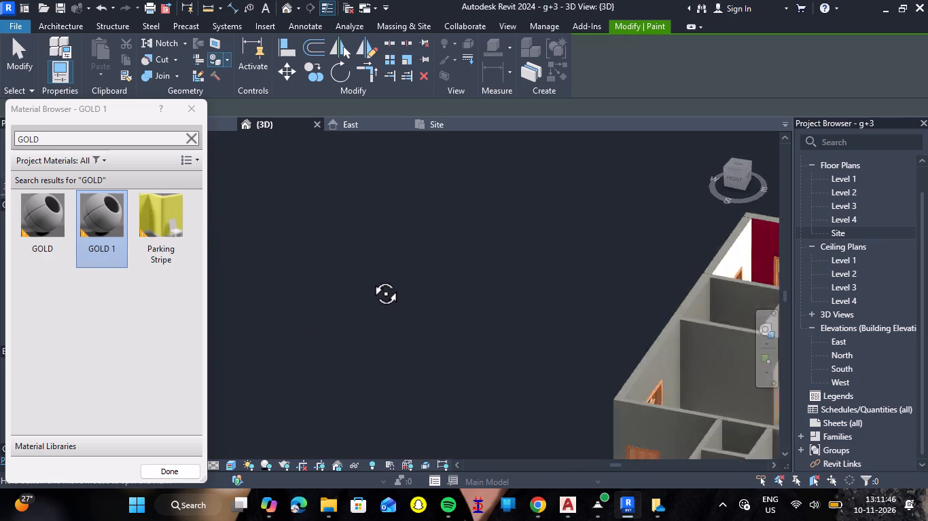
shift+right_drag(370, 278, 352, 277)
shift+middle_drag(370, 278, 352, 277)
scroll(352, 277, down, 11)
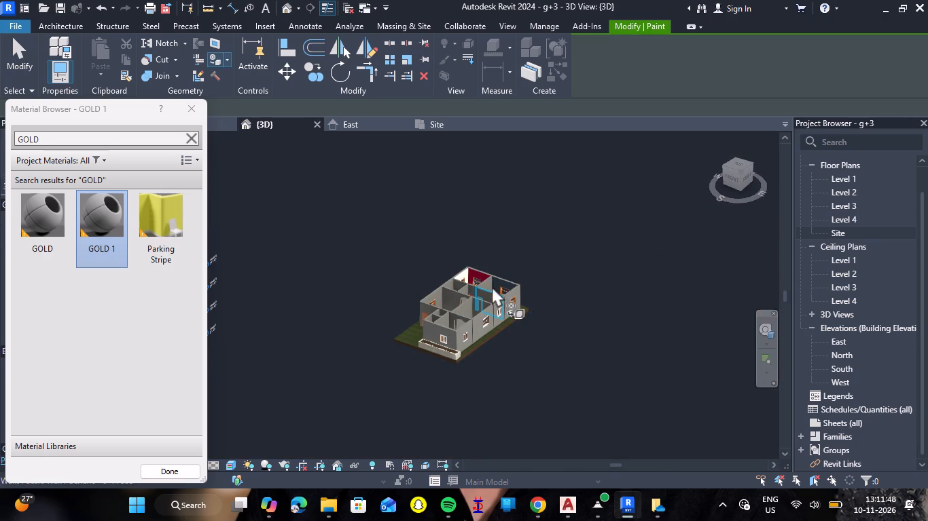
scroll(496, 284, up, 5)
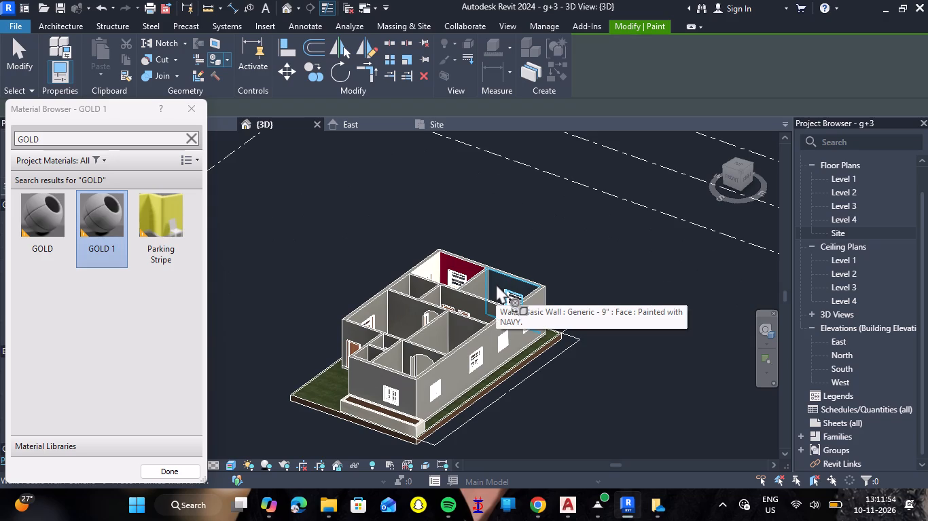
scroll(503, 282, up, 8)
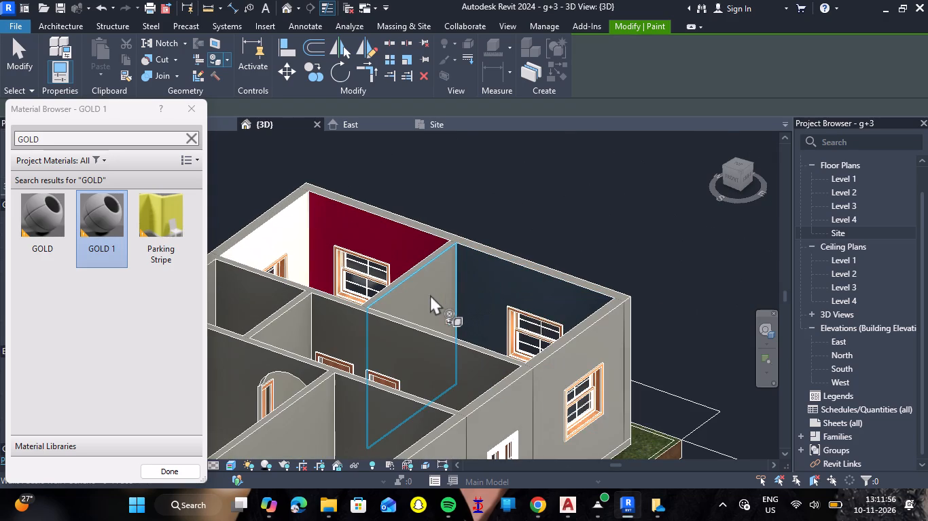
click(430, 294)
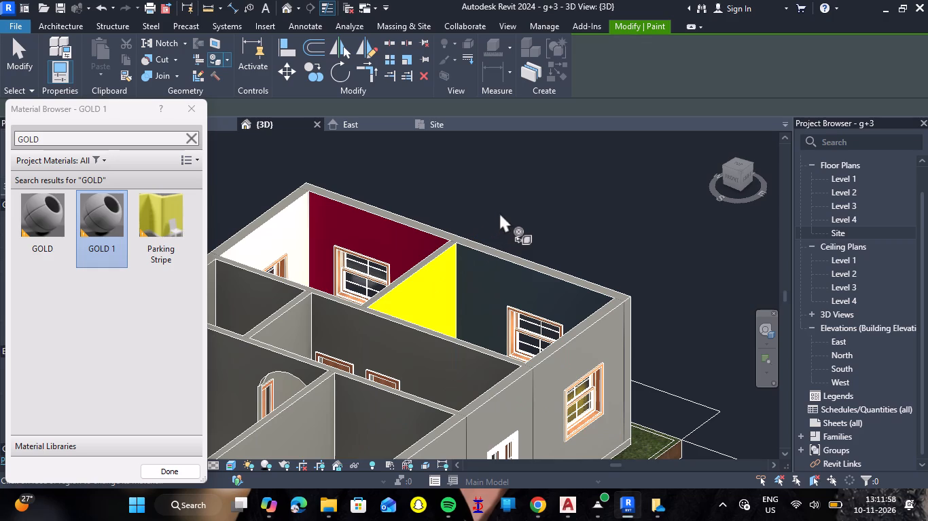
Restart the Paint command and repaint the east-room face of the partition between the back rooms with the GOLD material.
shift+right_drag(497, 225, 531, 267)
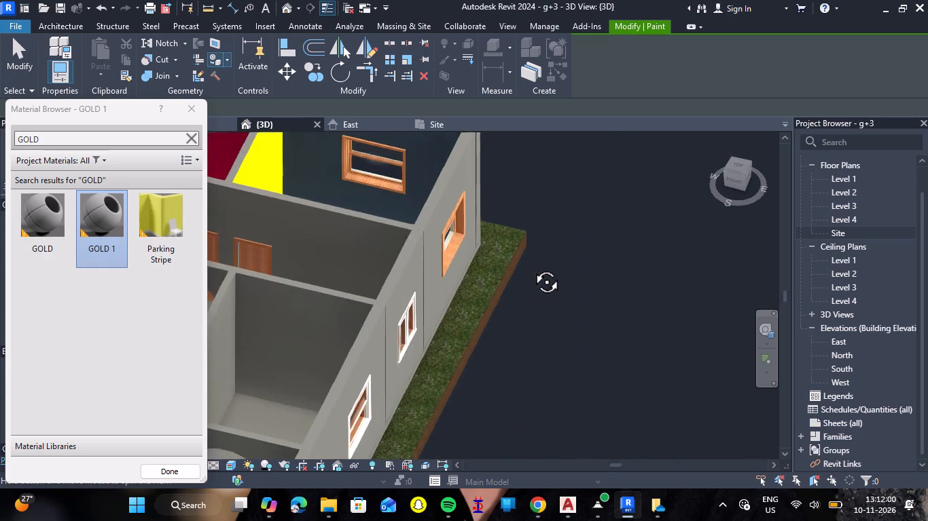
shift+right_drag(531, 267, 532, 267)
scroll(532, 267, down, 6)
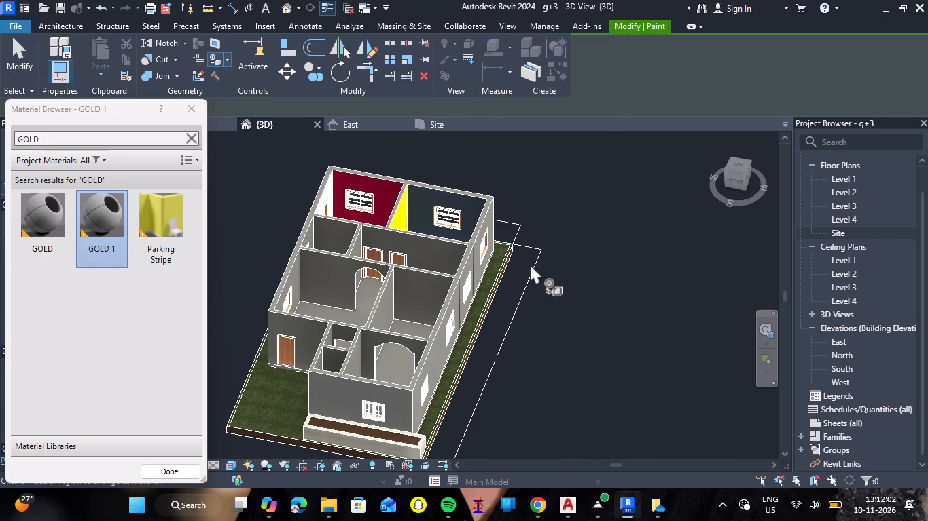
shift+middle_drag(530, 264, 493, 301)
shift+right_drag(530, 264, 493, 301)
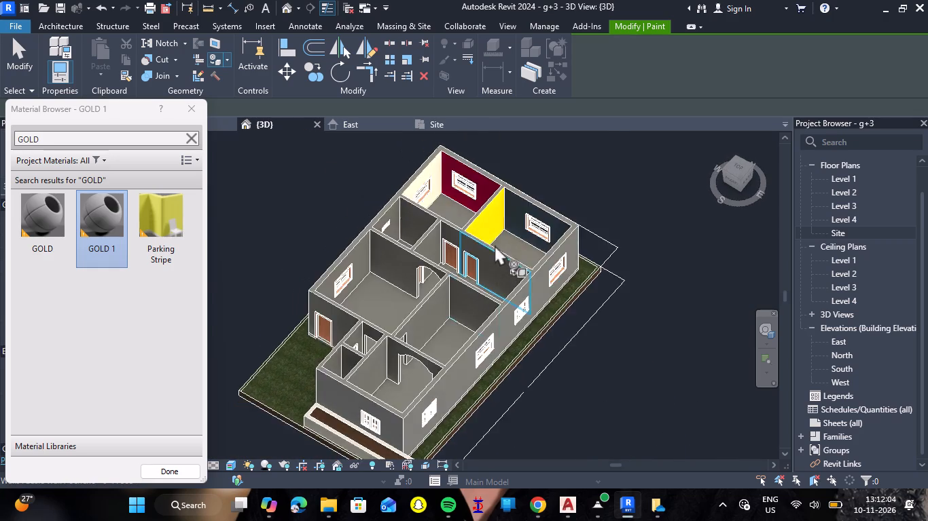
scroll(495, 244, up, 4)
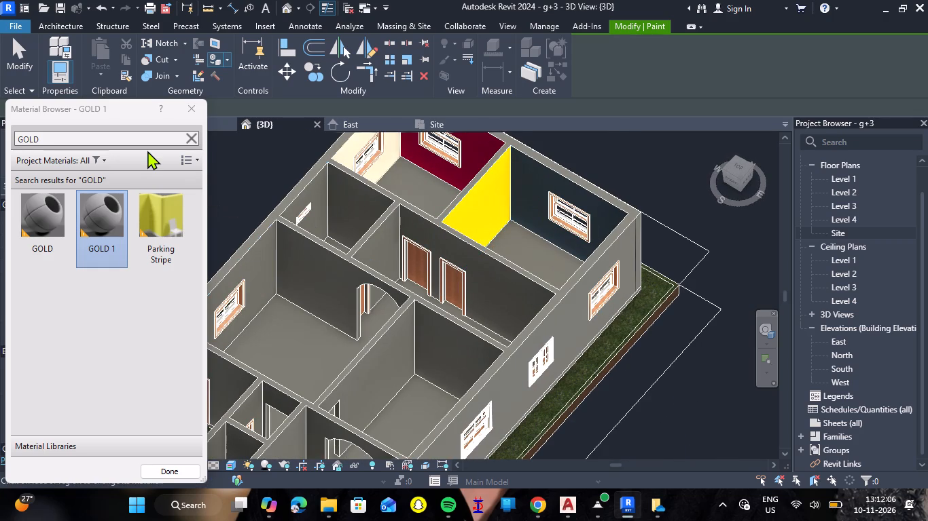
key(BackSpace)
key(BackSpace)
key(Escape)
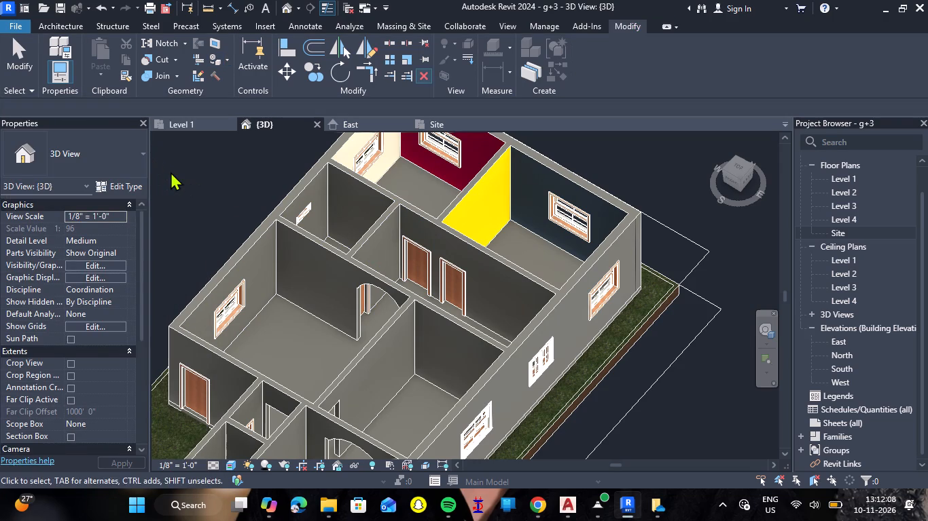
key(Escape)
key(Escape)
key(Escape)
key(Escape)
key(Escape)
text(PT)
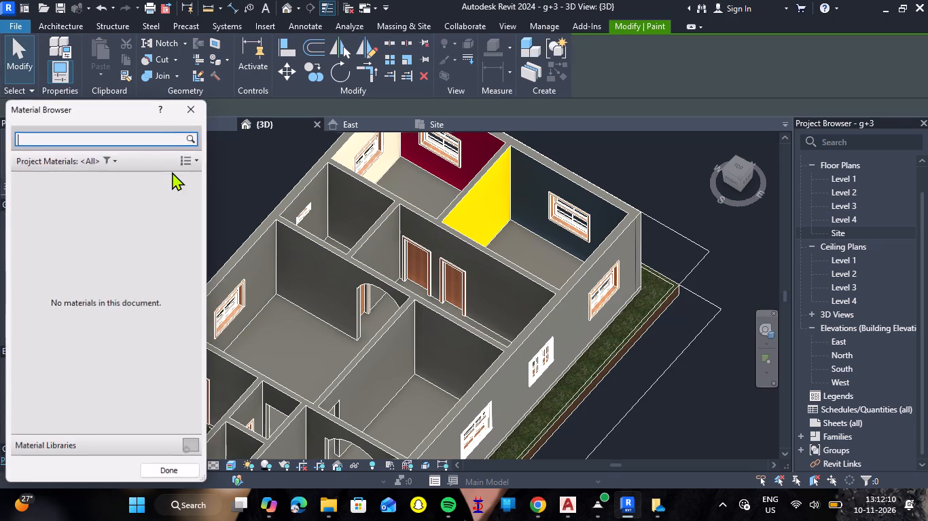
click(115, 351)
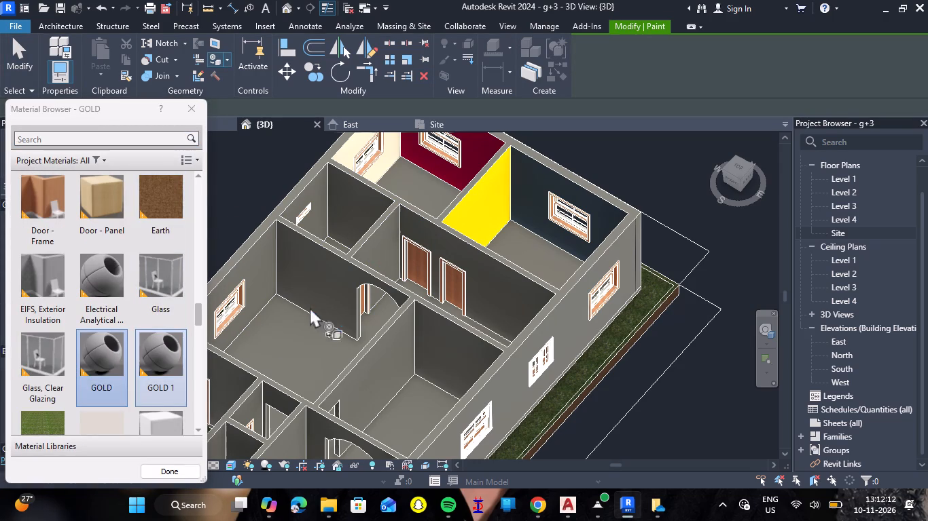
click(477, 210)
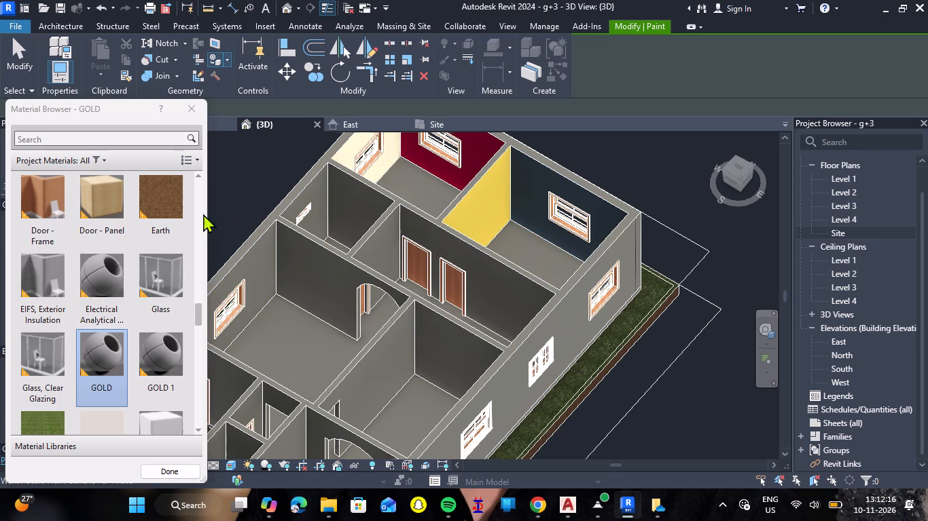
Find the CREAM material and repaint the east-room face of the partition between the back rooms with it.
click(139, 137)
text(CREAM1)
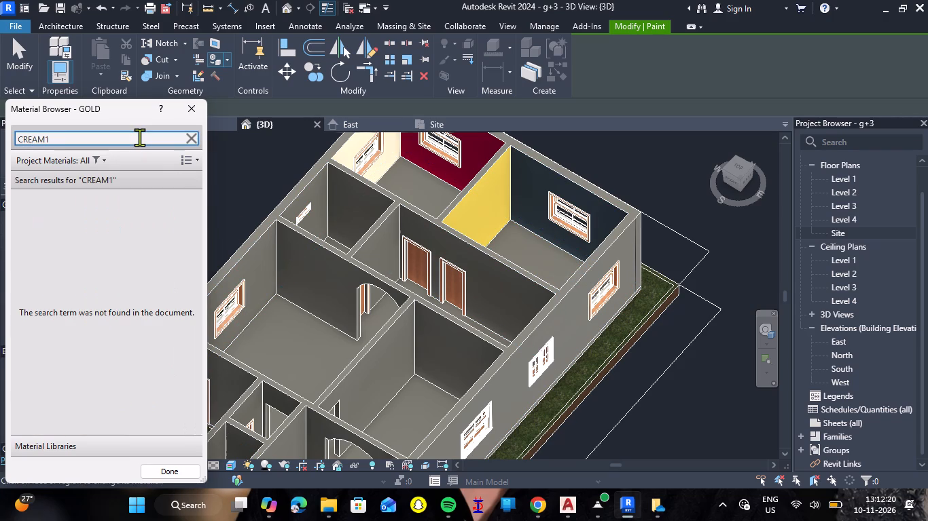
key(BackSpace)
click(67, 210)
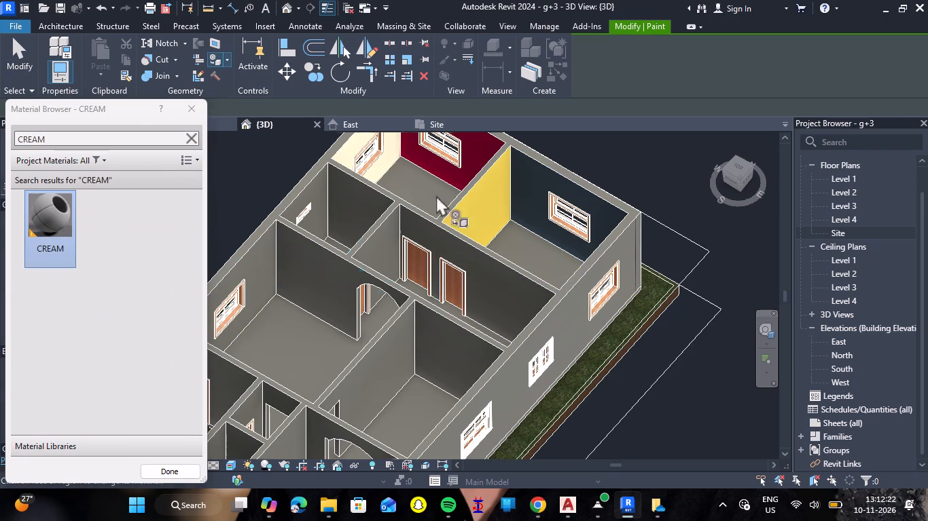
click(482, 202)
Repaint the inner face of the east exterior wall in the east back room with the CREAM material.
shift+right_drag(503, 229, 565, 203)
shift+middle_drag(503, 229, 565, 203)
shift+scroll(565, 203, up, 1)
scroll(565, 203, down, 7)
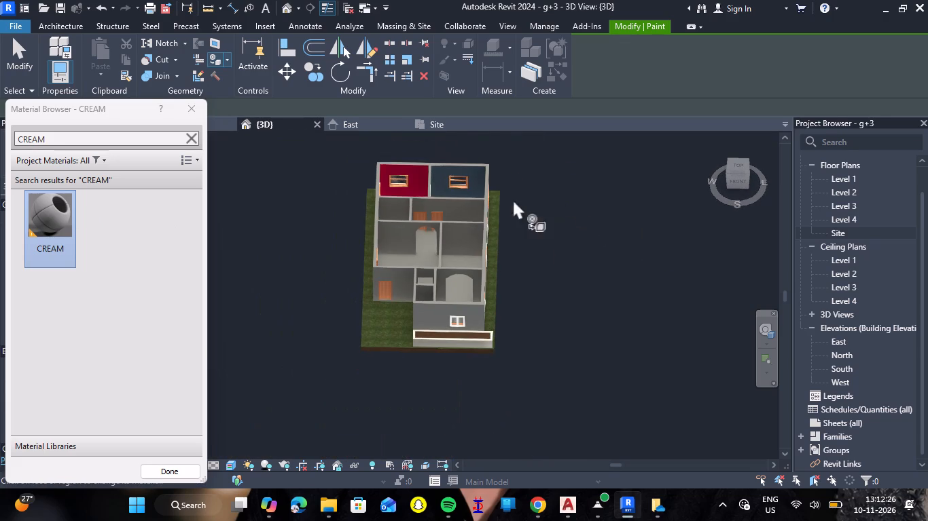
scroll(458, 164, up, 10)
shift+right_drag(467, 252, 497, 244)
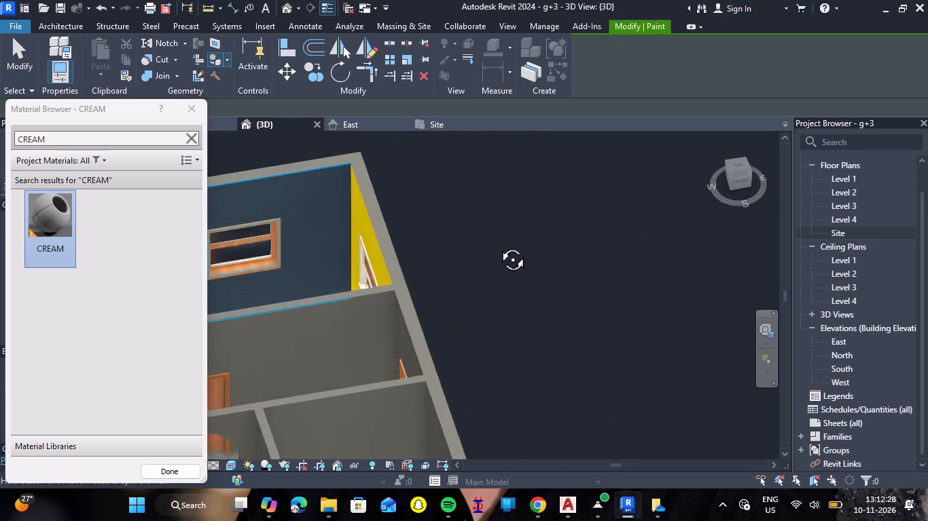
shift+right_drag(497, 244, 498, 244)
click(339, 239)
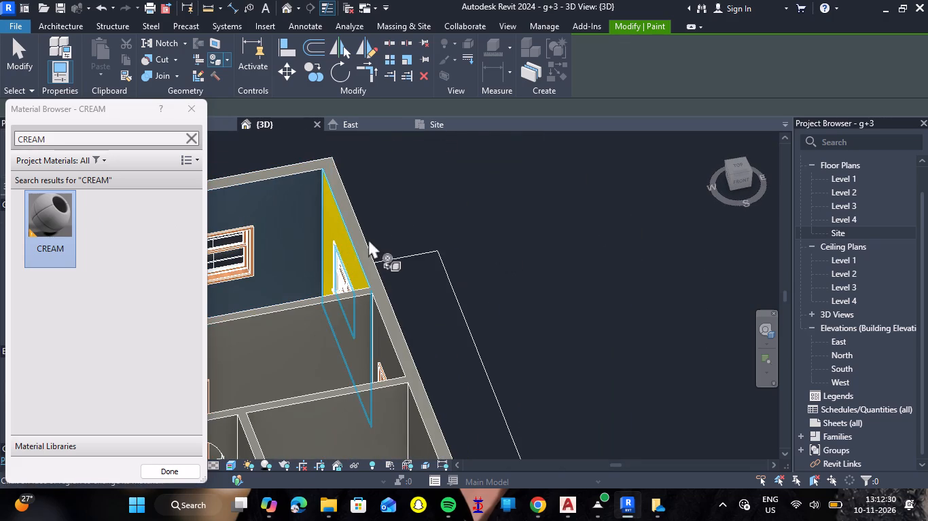
Find the PURPLE material and repaint the inner face of the rear wall in the east back room with it.
scroll(434, 224, down, 8)
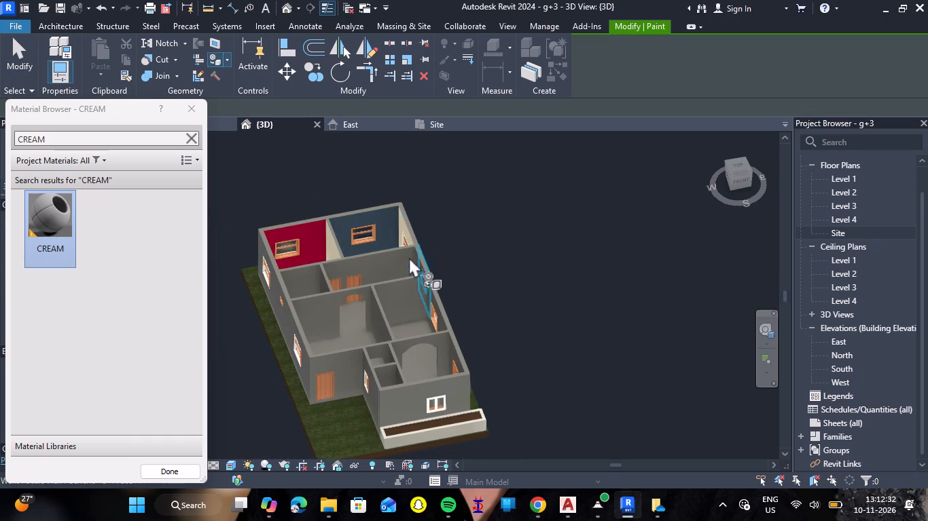
shift+middle_drag(385, 320, 431, 305)
shift+right_drag(385, 320, 431, 305)
scroll(364, 300, down, 1)
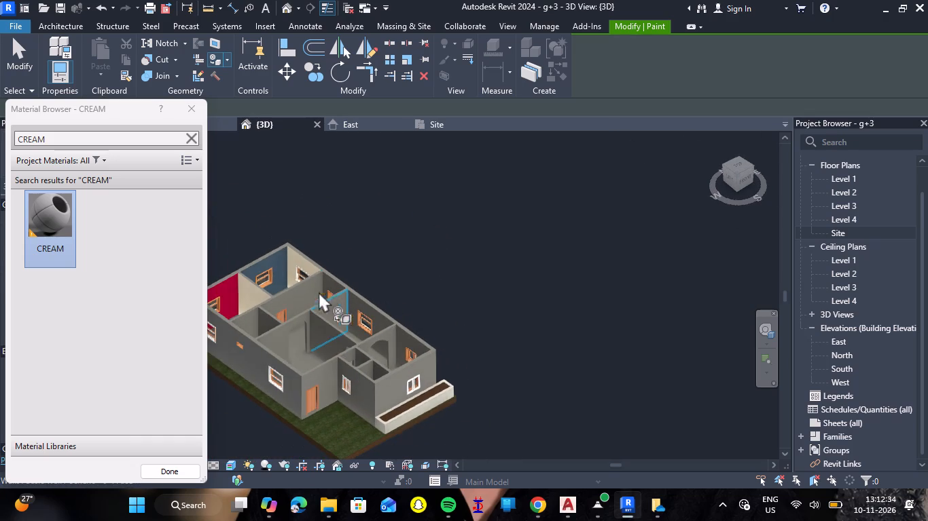
scroll(285, 271, up, 9)
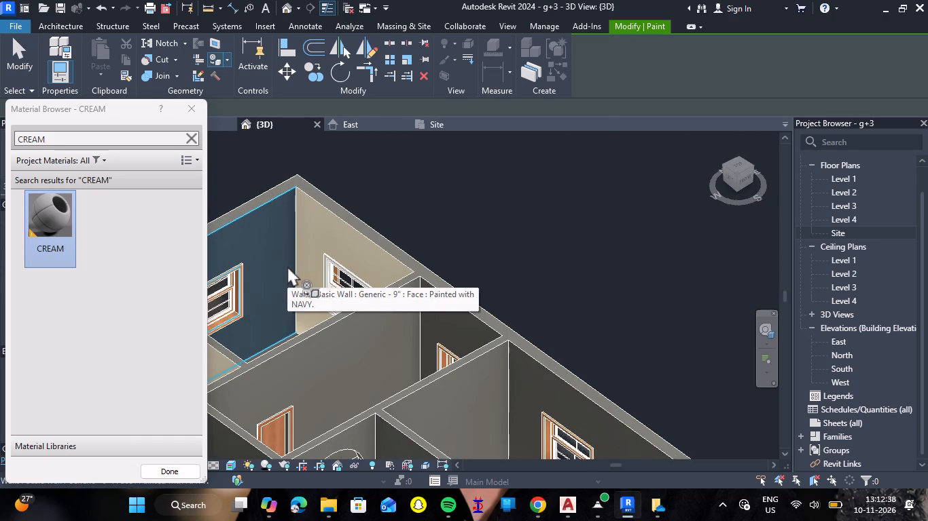
click(160, 144)
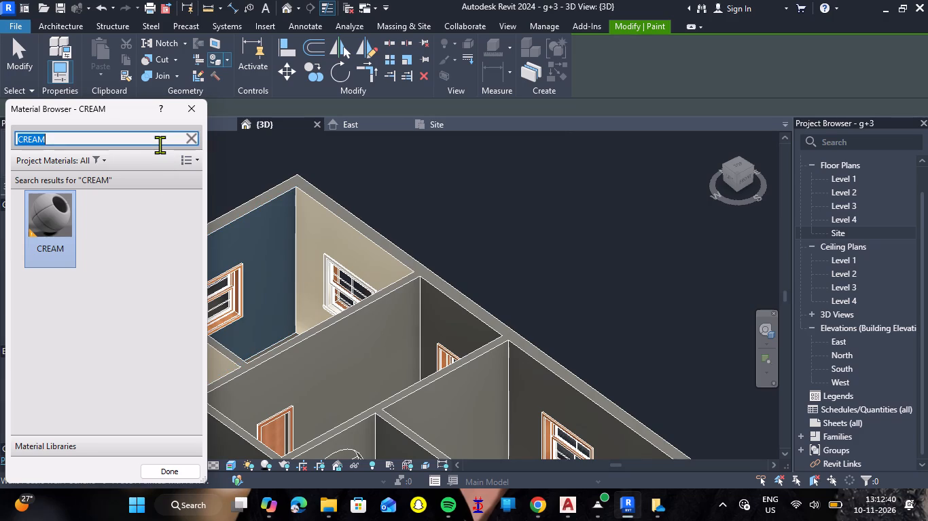
key(p)
text(UR)
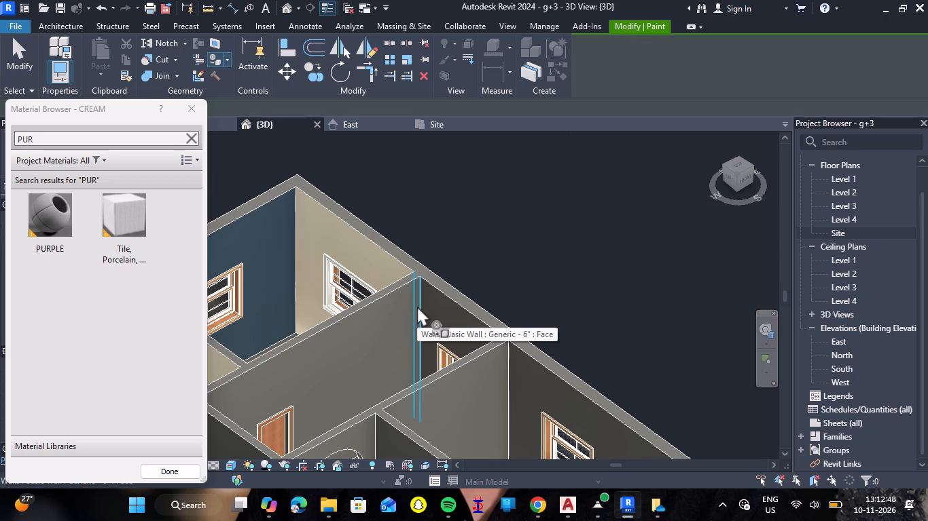
click(62, 225)
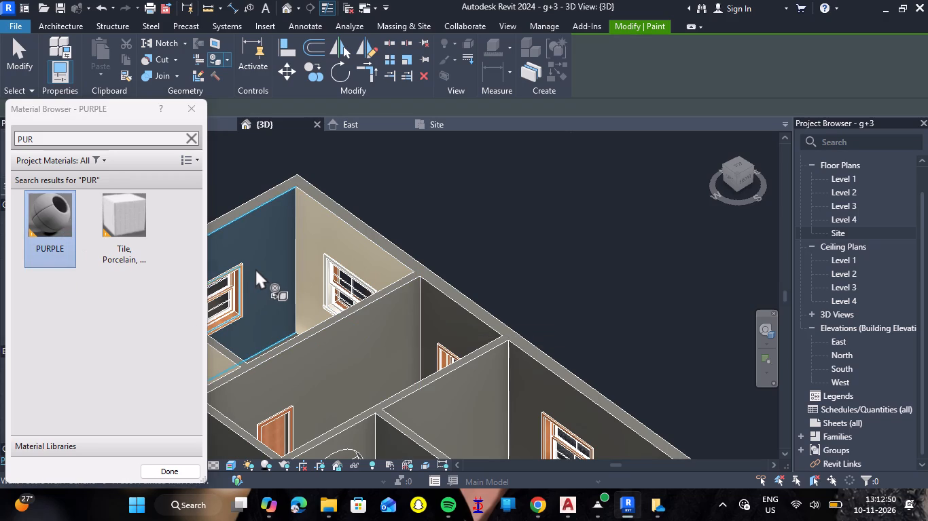
click(261, 262)
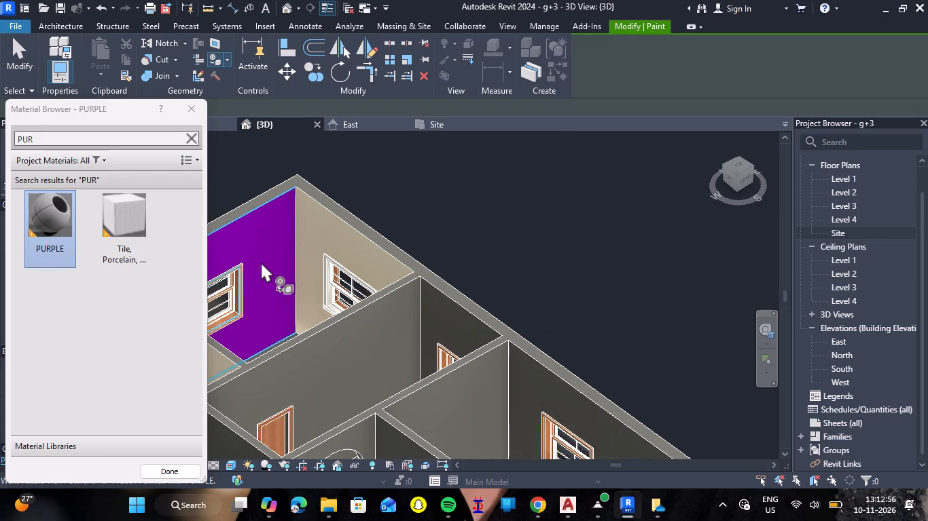
Find the LAVENDER WHITE material and repaint the inner face of the east exterior wall in the east back room with it.
click(143, 142)
text(LAVE)
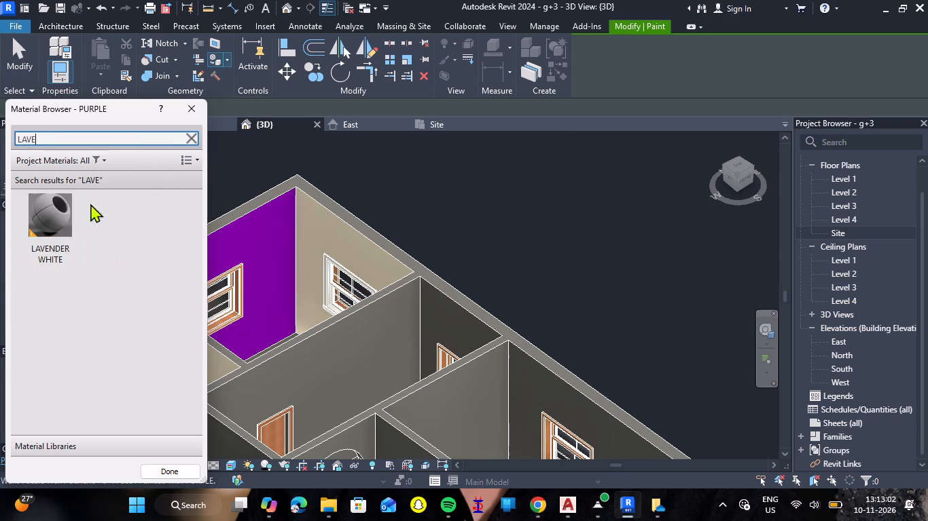
click(59, 224)
click(320, 237)
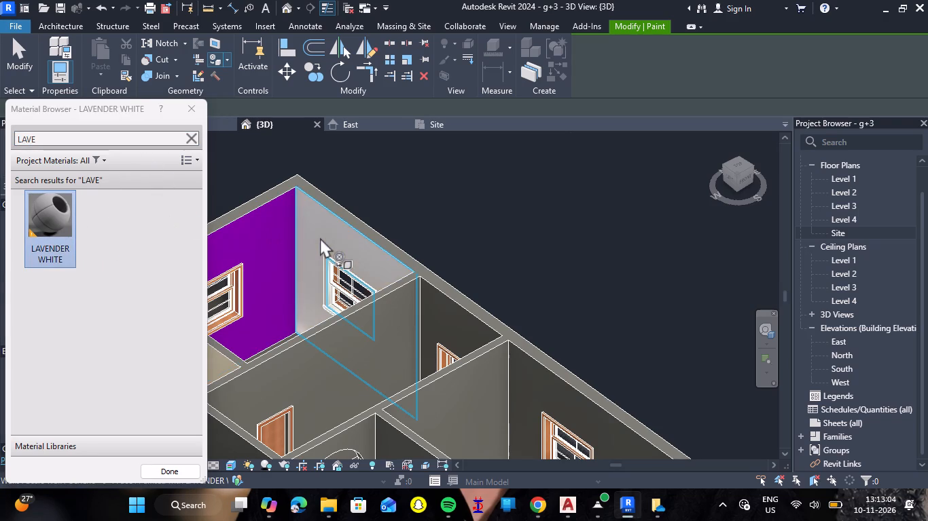
Repaint the east-room face of the partition between the two back rooms with the LAVENDER WHITE material.
scroll(320, 237, down, 3)
shift+right_drag(406, 239, 354, 271)
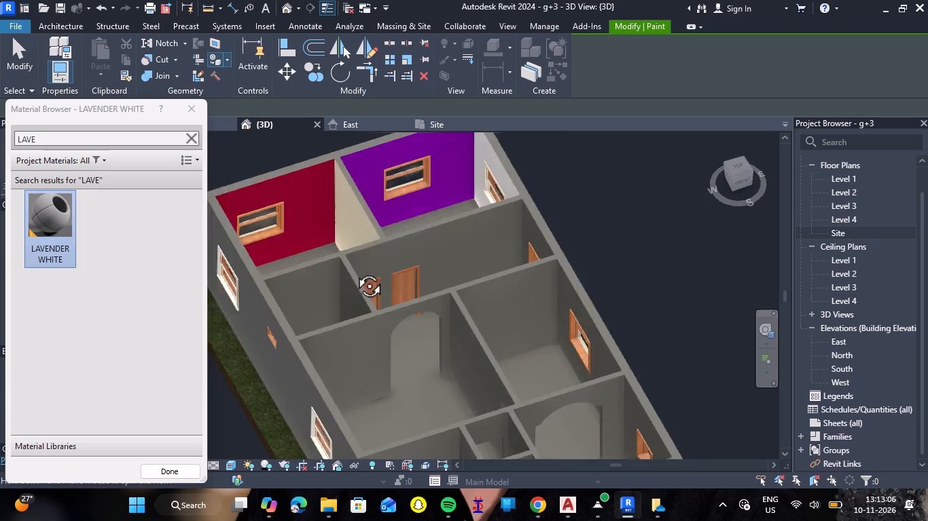
shift+right_drag(354, 271, 308, 246)
scroll(308, 246, down, 6)
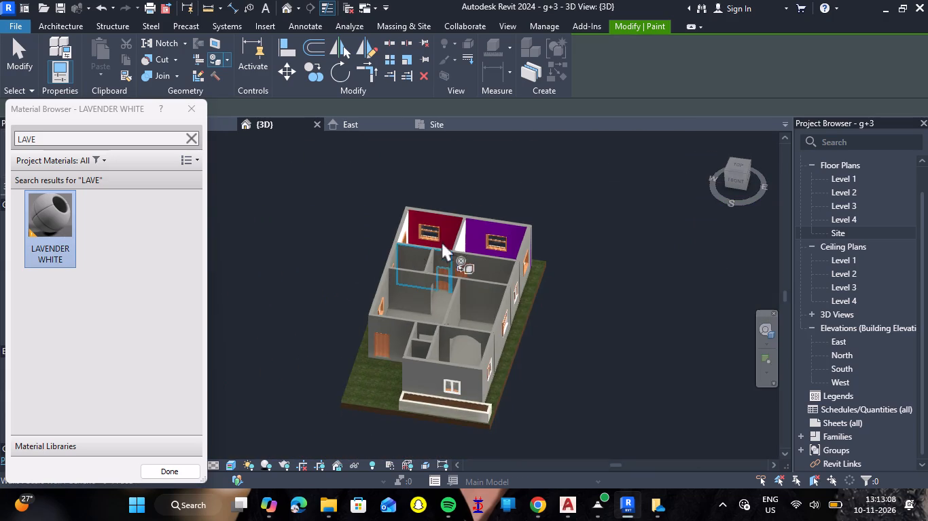
scroll(475, 234, up, 8)
click(433, 245)
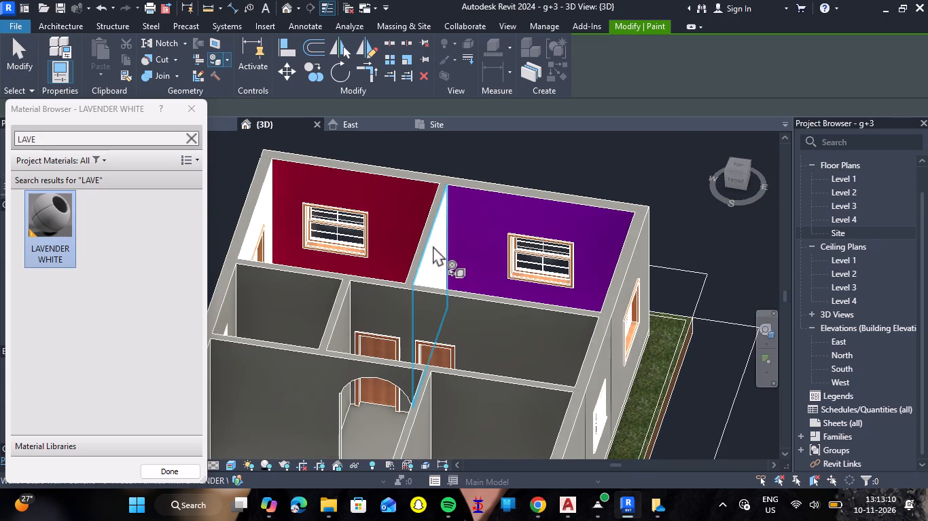
click(429, 259)
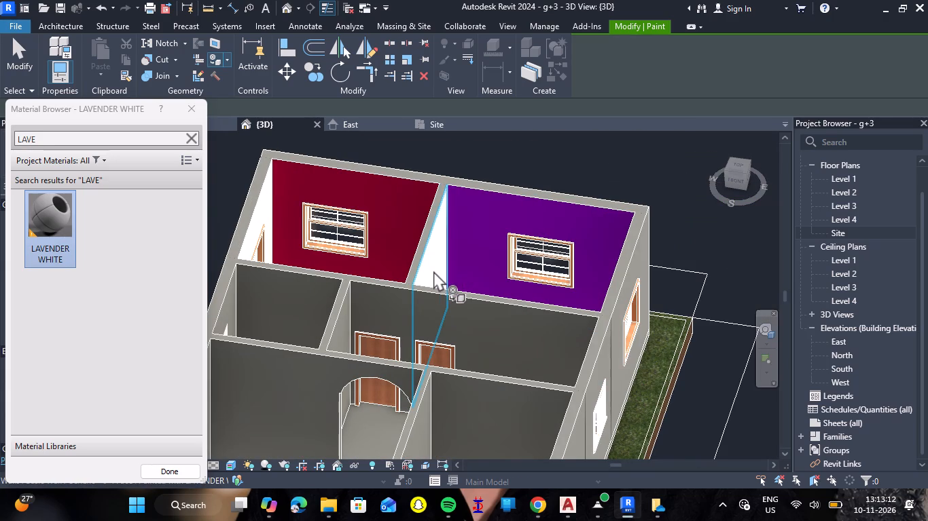
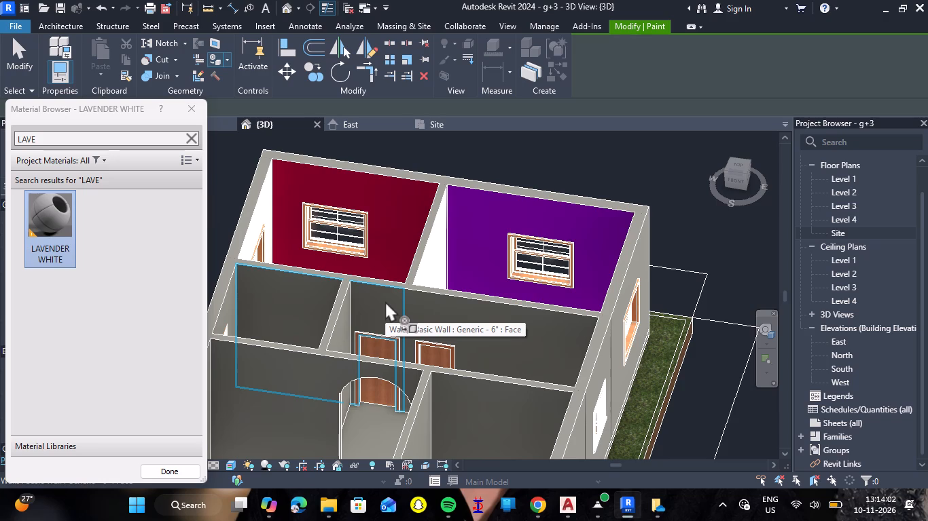
Close the Material Browser to finish painting the back-room walls.
click(199, 119)
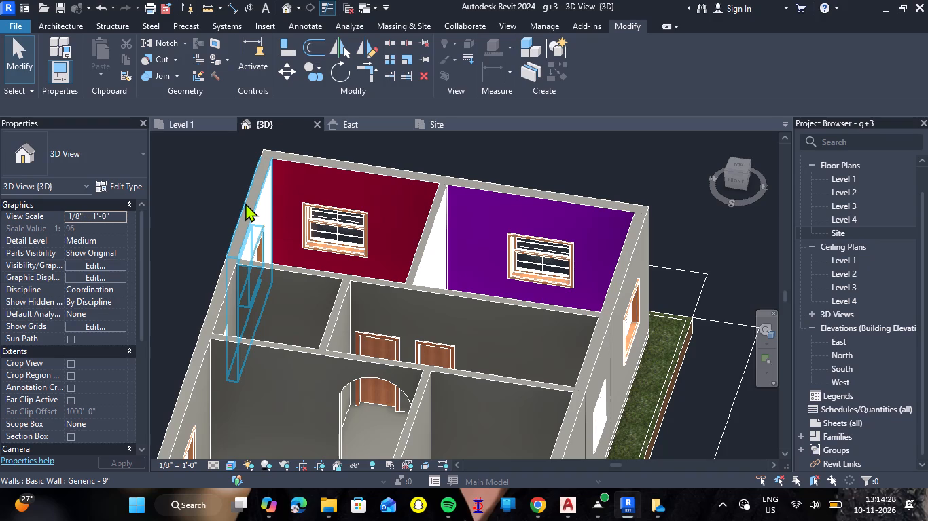
On the Level 1 plan, draw a U-shaped stair beside the BATH+TOILET with two 8-riser runs, location line Run: Left, and automatic landing.
scroll(363, 265, down, 4)
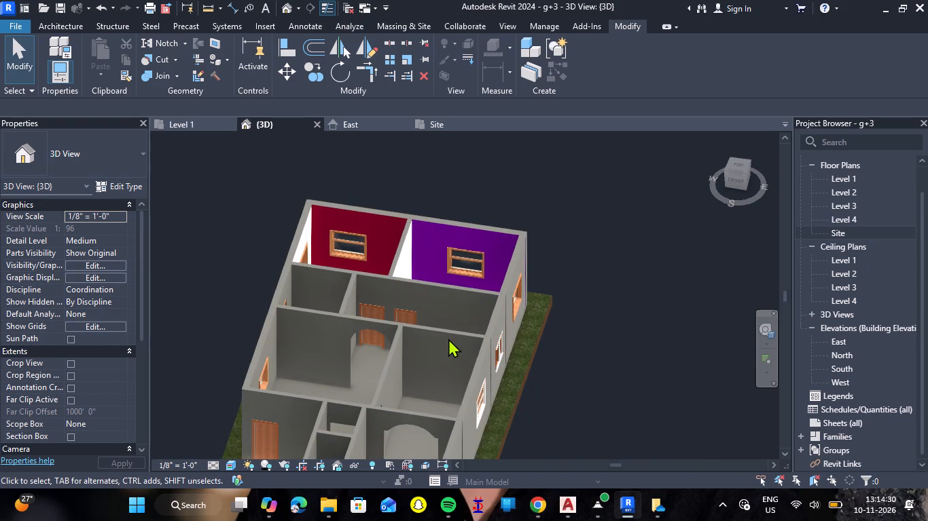
scroll(448, 350, up, 3)
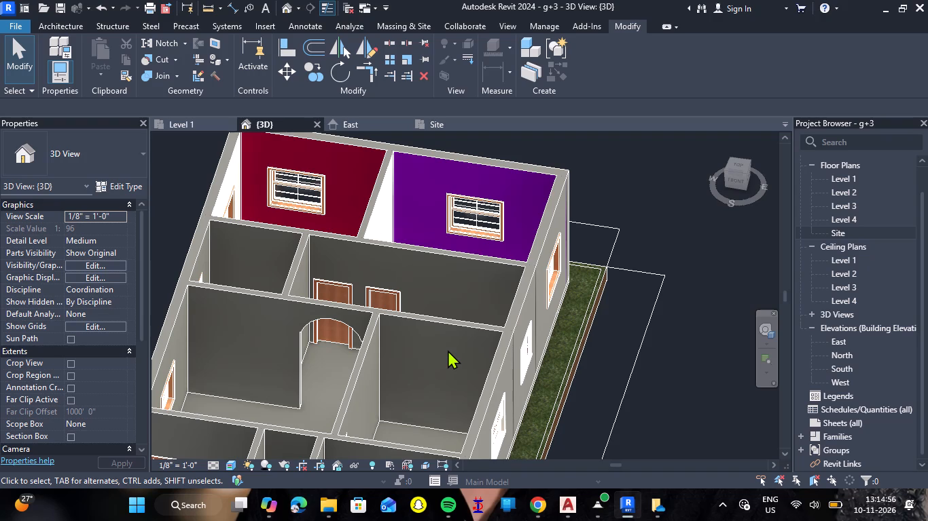
scroll(457, 339, down, 3)
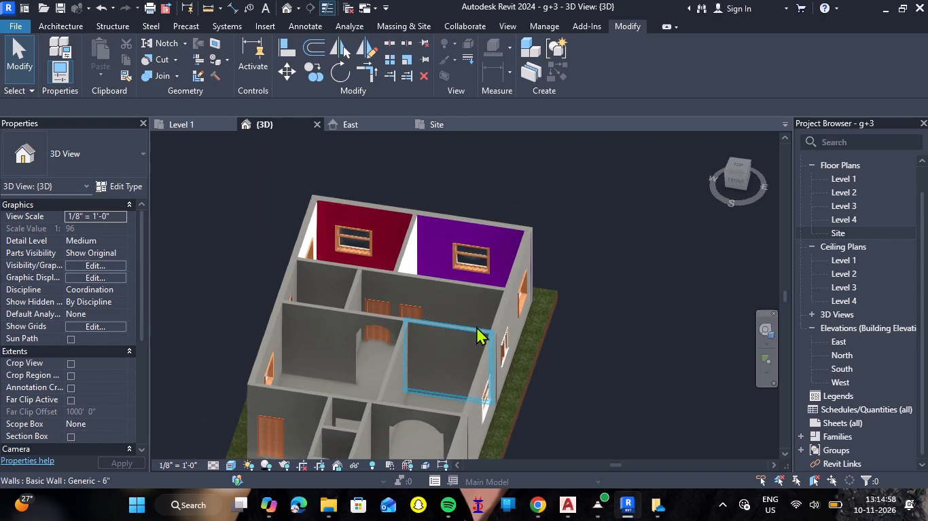
scroll(534, 321, down, 2)
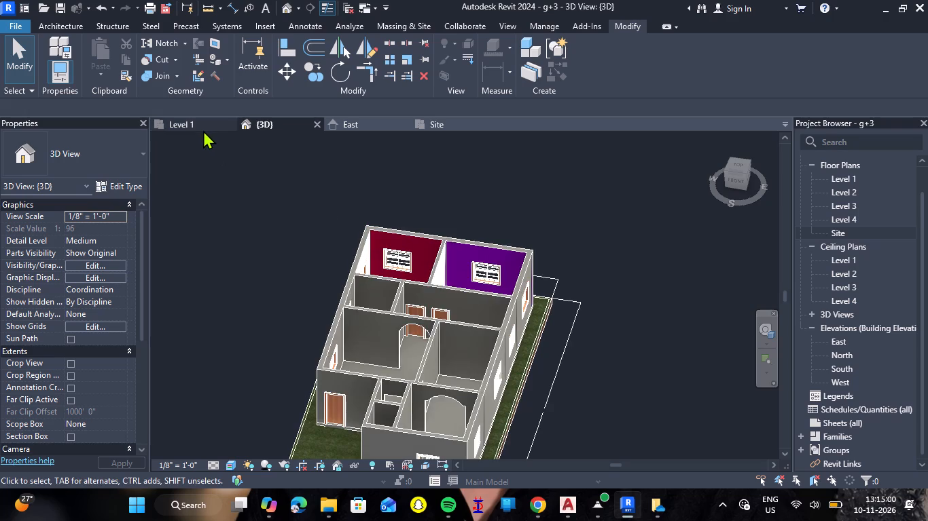
click(202, 130)
scroll(416, 256, down, 7)
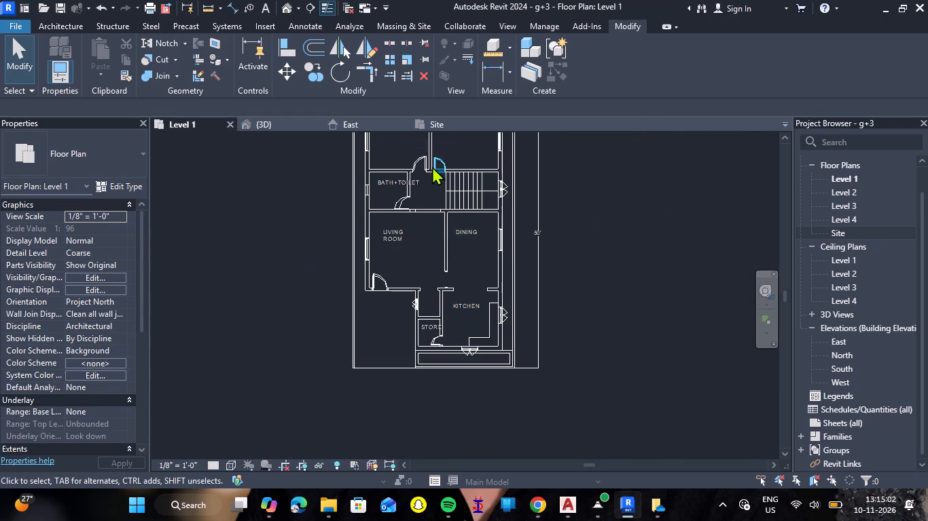
scroll(454, 147, up, 8)
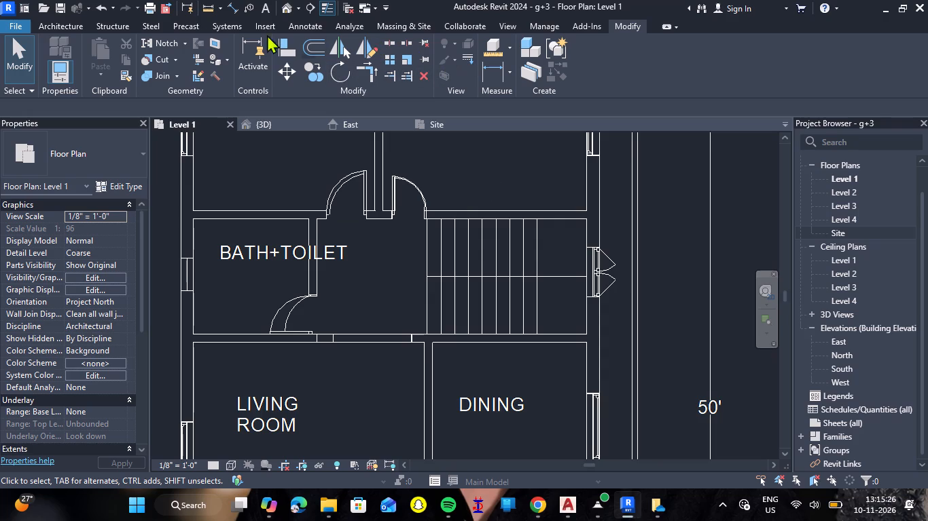
click(56, 26)
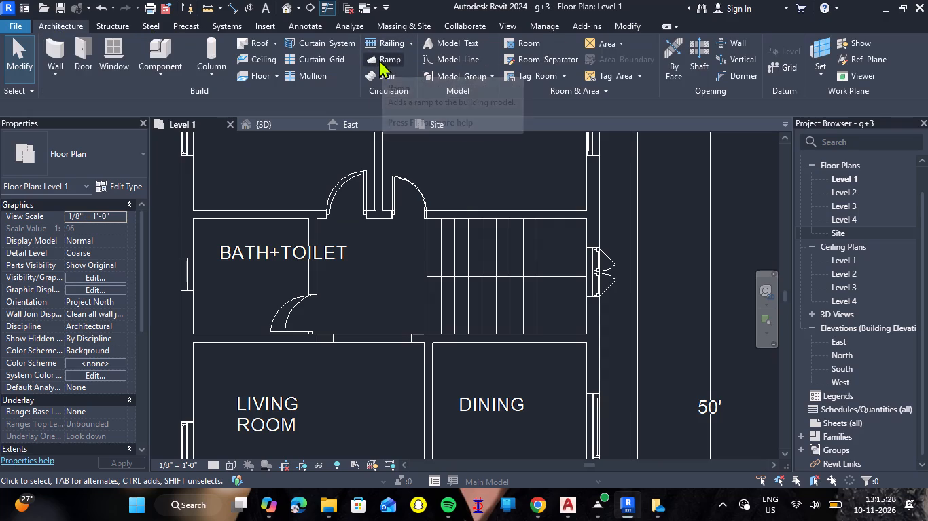
click(381, 73)
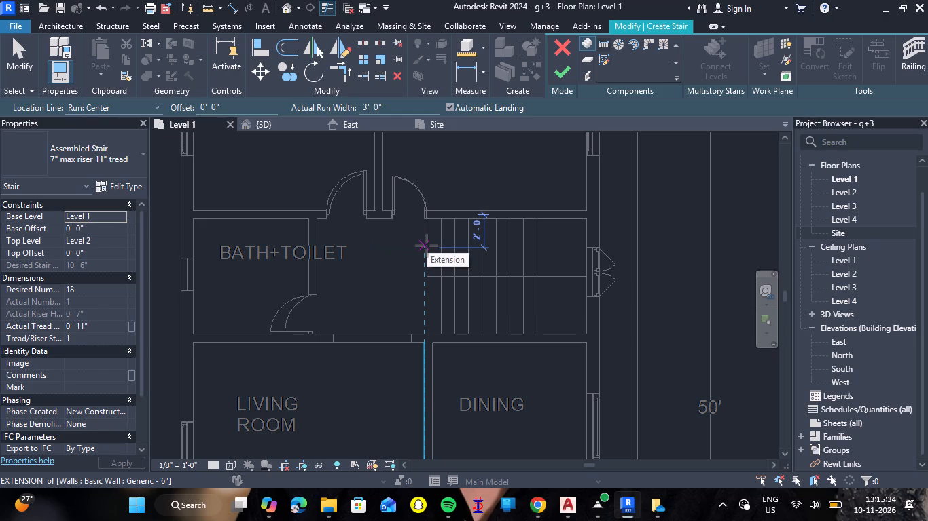
click(160, 109)
click(135, 130)
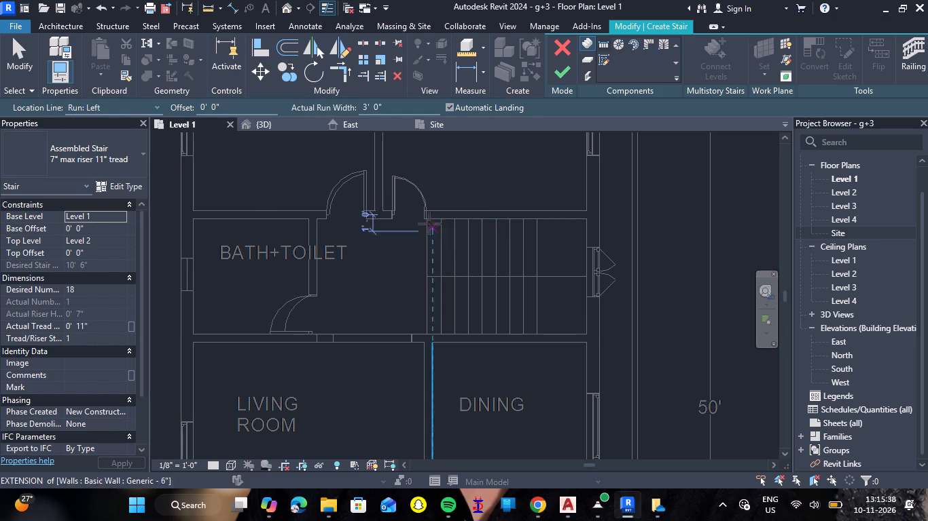
click(427, 222)
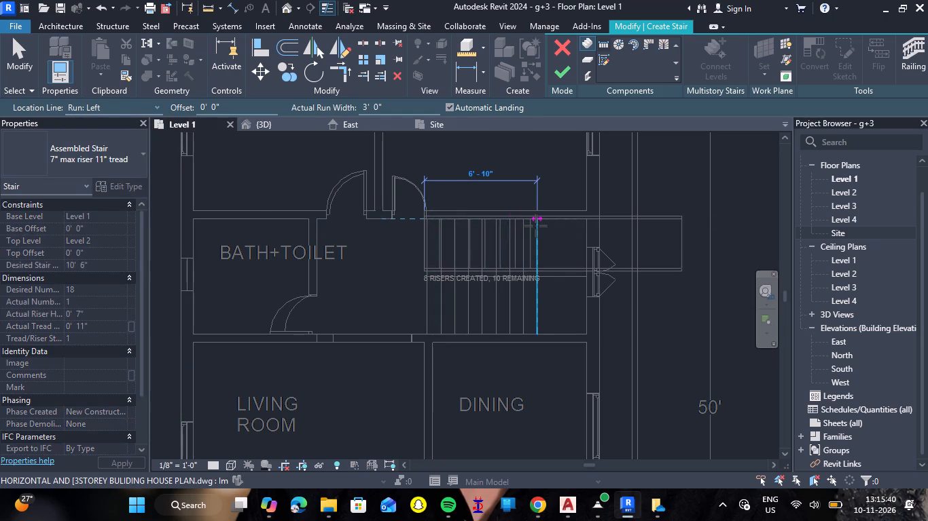
click(536, 226)
click(539, 332)
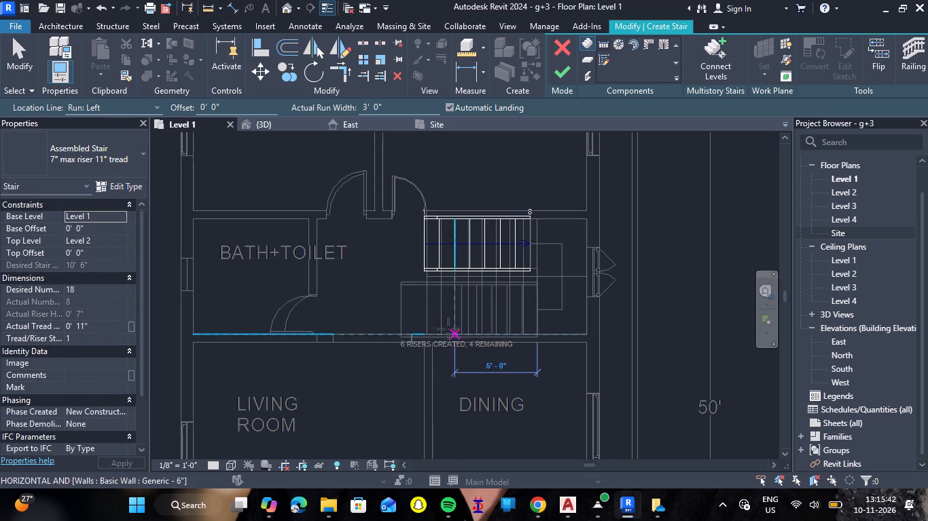
click(430, 328)
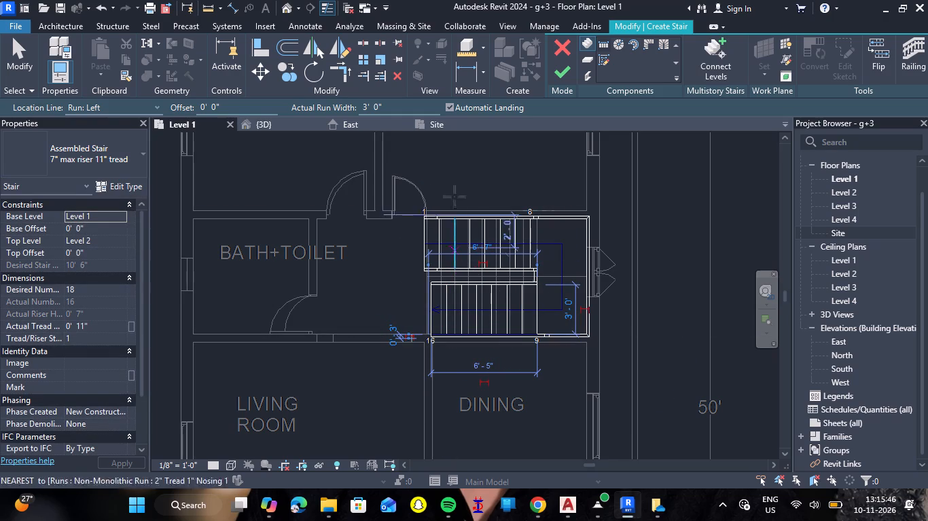
In the 3D view, set the Relative Base Height of the stair's lower run to 6".
click(282, 126)
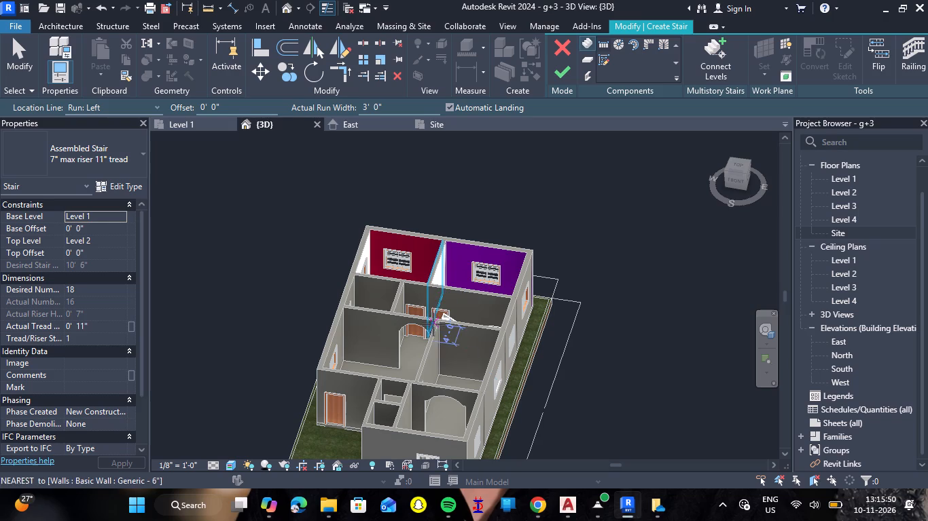
shift+right_drag(426, 329, 545, 296)
shift+middle_drag(426, 329, 545, 296)
scroll(520, 296, down, 5)
key(Escape)
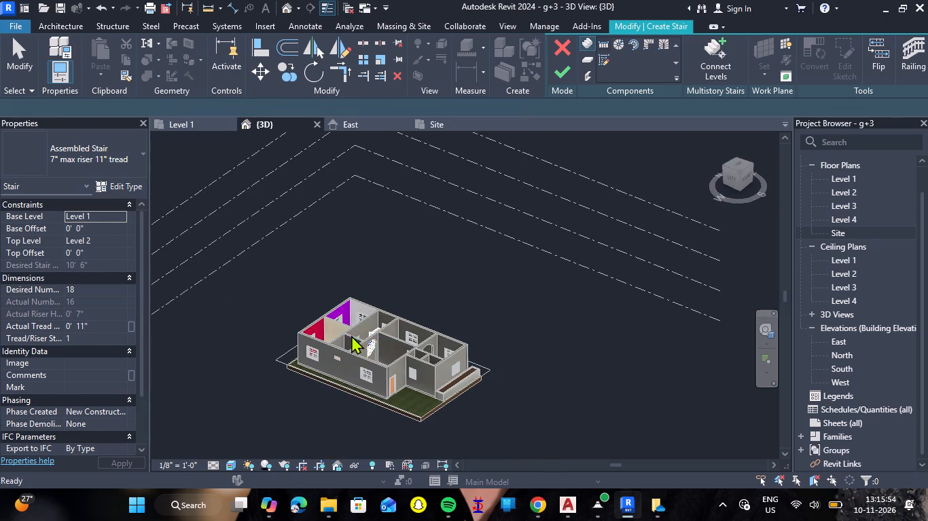
shift+middle_drag(349, 336, 397, 428)
shift+right_drag(349, 342, 397, 428)
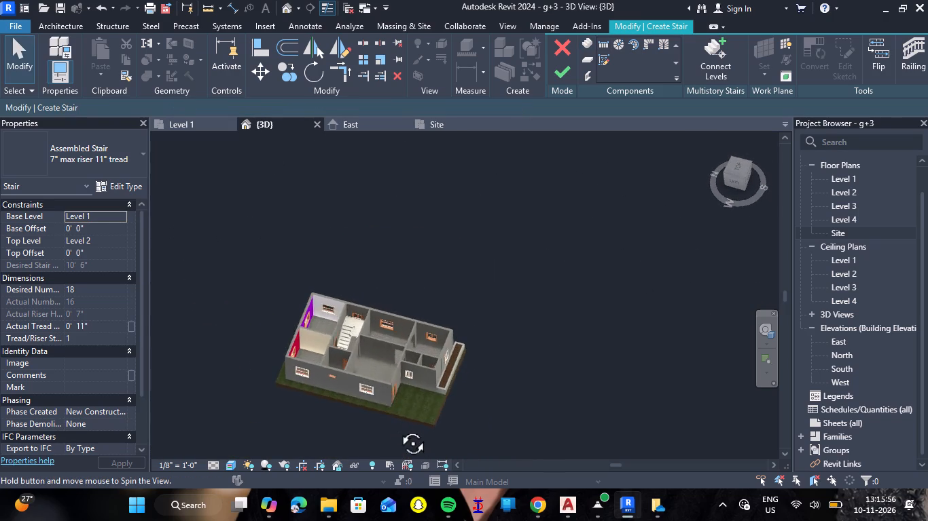
shift+right_drag(397, 428, 406, 433)
shift+middle_drag(397, 428, 406, 433)
scroll(325, 374, up, 9)
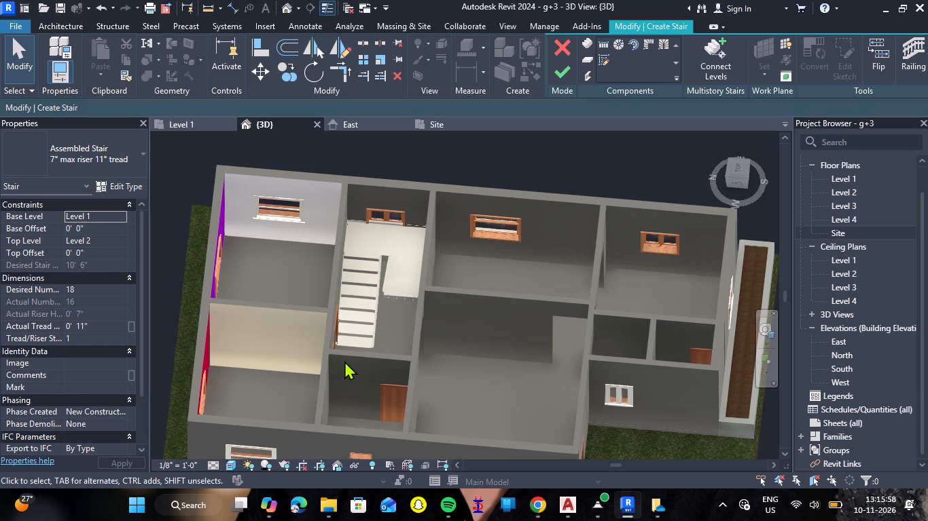
scroll(349, 361, up, 6)
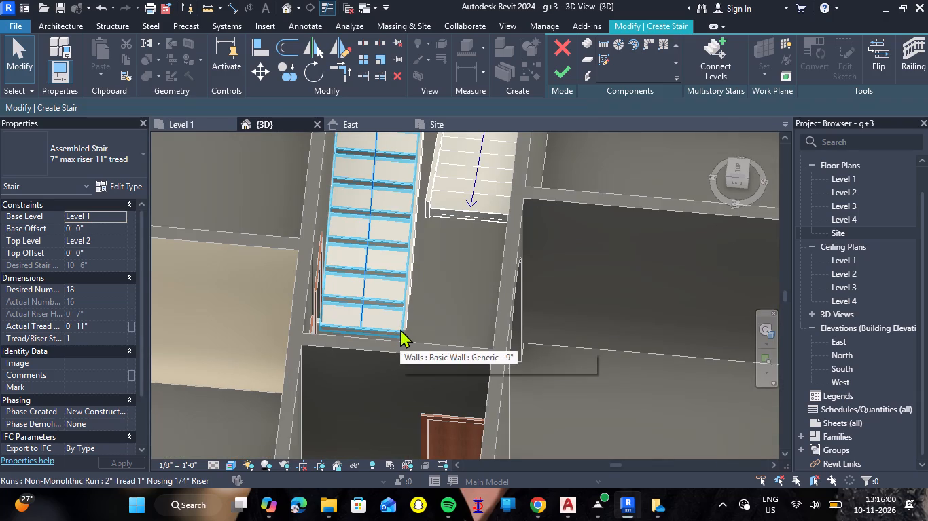
click(400, 329)
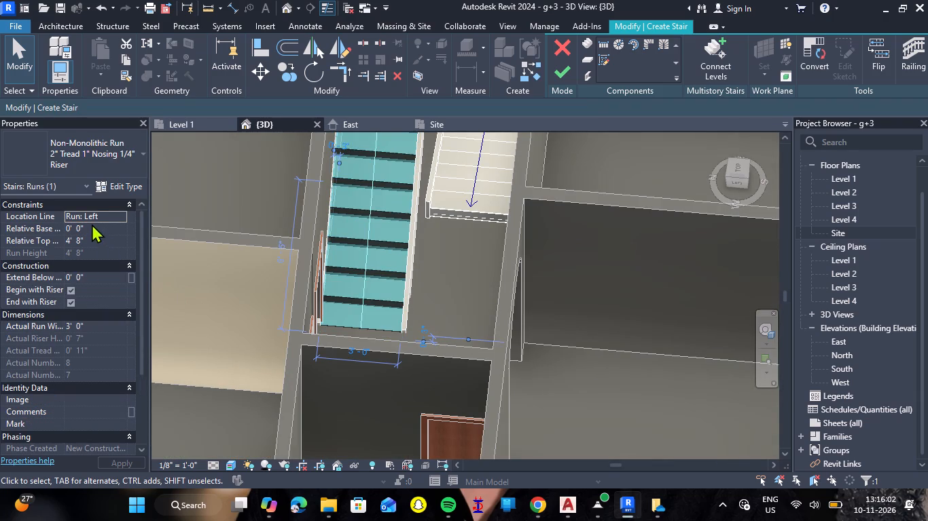
click(94, 227)
text(6")
key(Return)
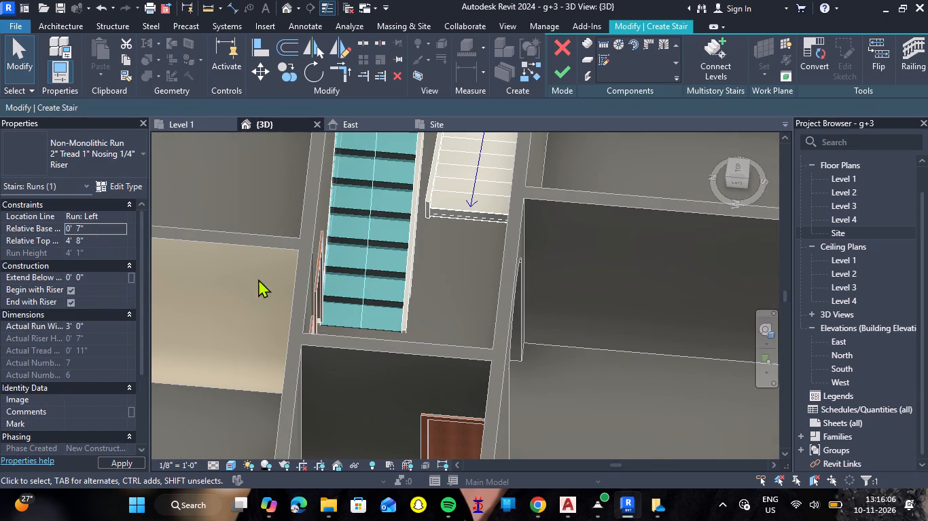
click(442, 303)
Finish creating the stair in the ground-floor stairwell.
scroll(448, 302, up, 1)
shift+right_drag(448, 302, 447, 301)
shift+middle_drag(448, 301, 447, 301)
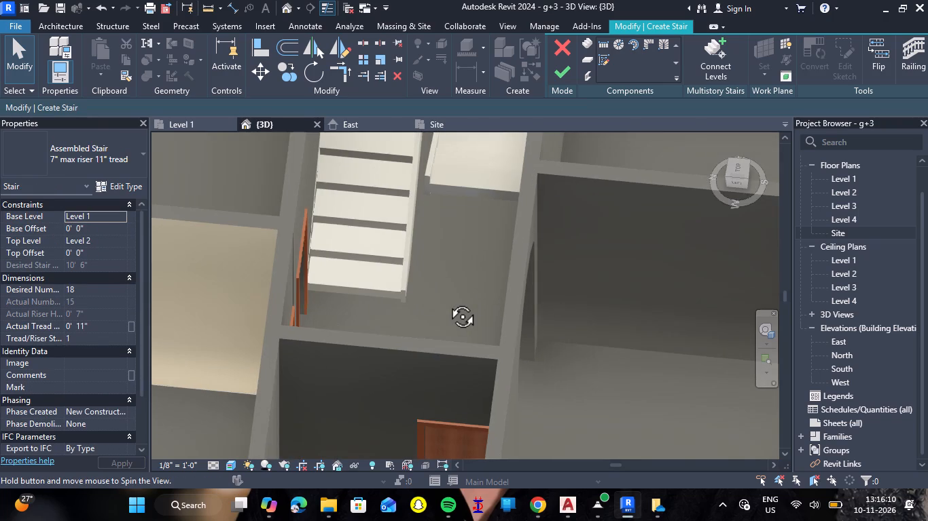
shift+middle_drag(447, 301, 406, 277)
shift+right_drag(447, 301, 406, 277)
scroll(406, 277, down, 14)
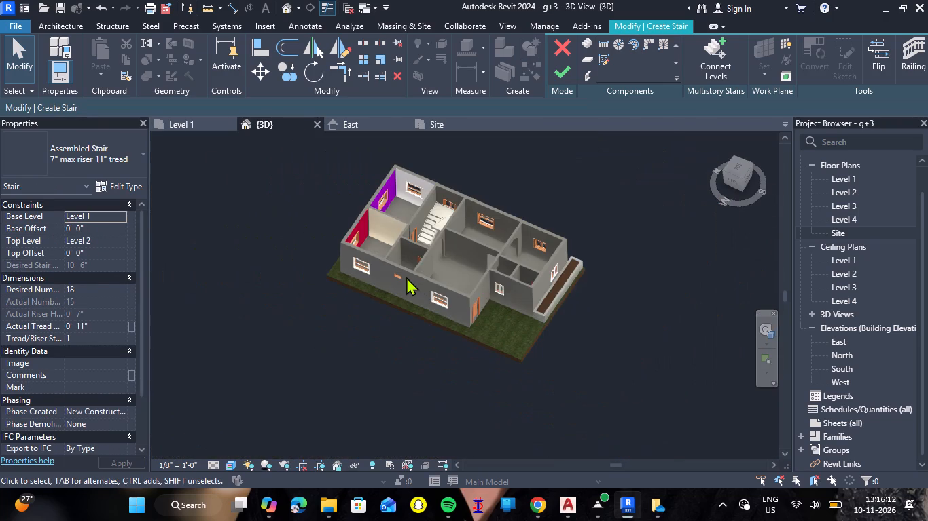
shift+right_drag(605, 266, 350, 225)
shift+middle_drag(605, 266, 350, 225)
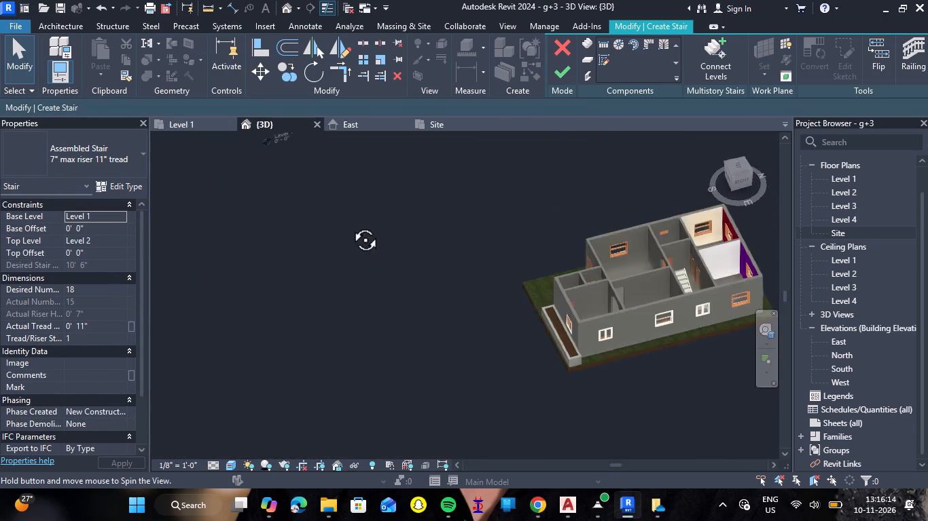
shift+right_drag(350, 225, 323, 206)
shift+middle_drag(350, 225, 323, 206)
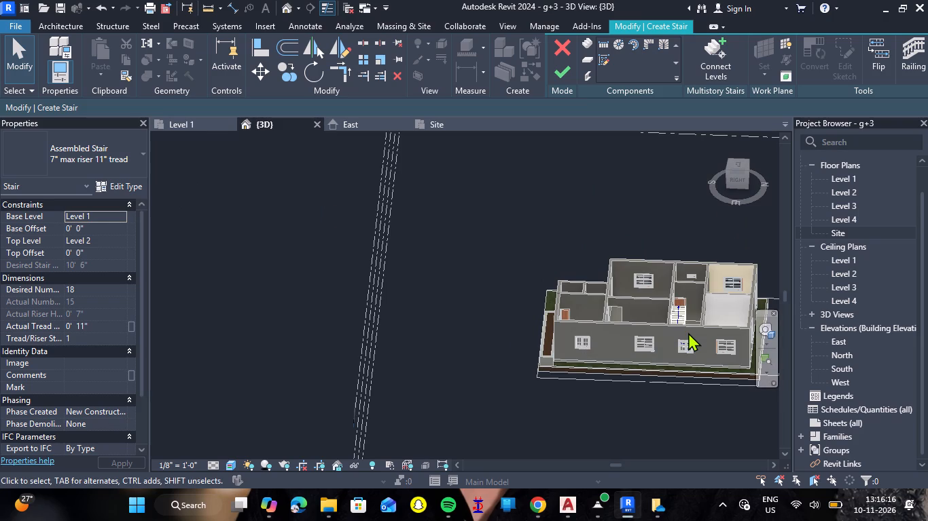
click(688, 327)
scroll(654, 359, down, 4)
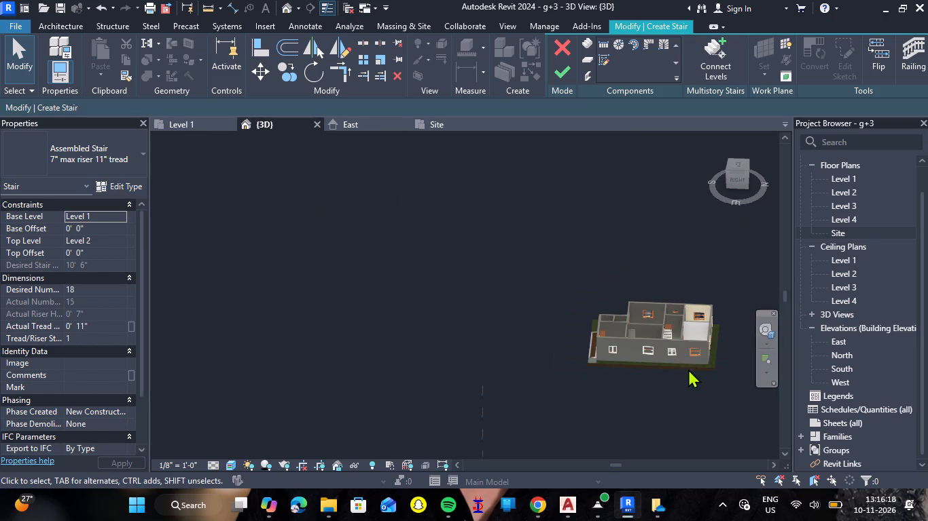
scroll(726, 348, up, 9)
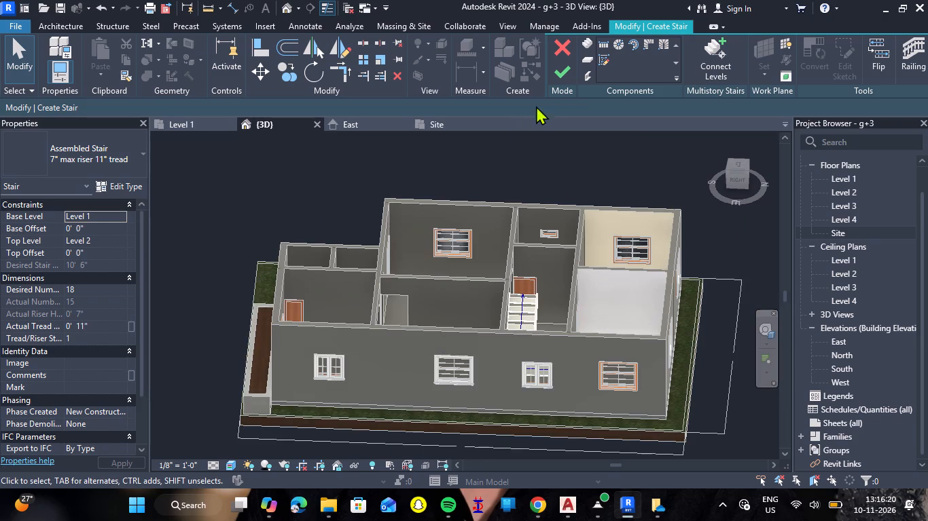
click(558, 74)
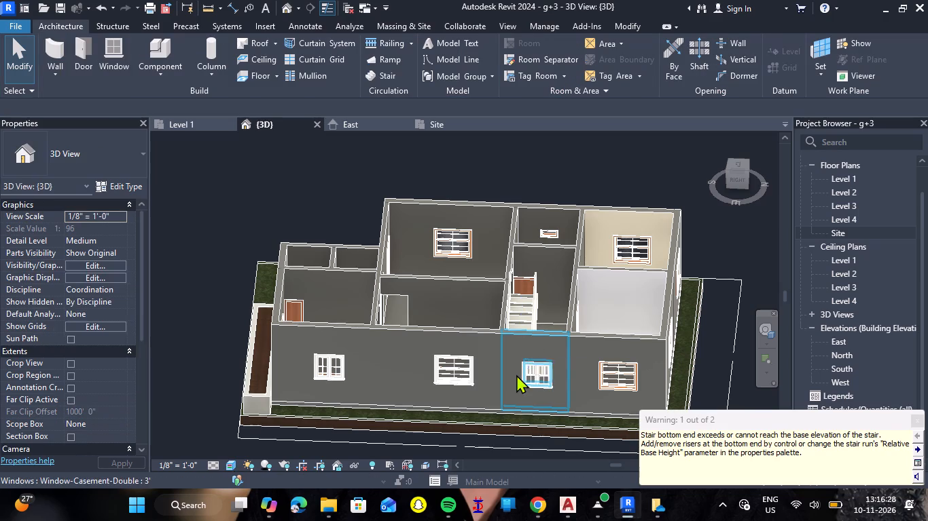
Temporarily hide the two east exterior wall segments beside the stairwell and the dining room.
click(539, 343)
click(543, 338)
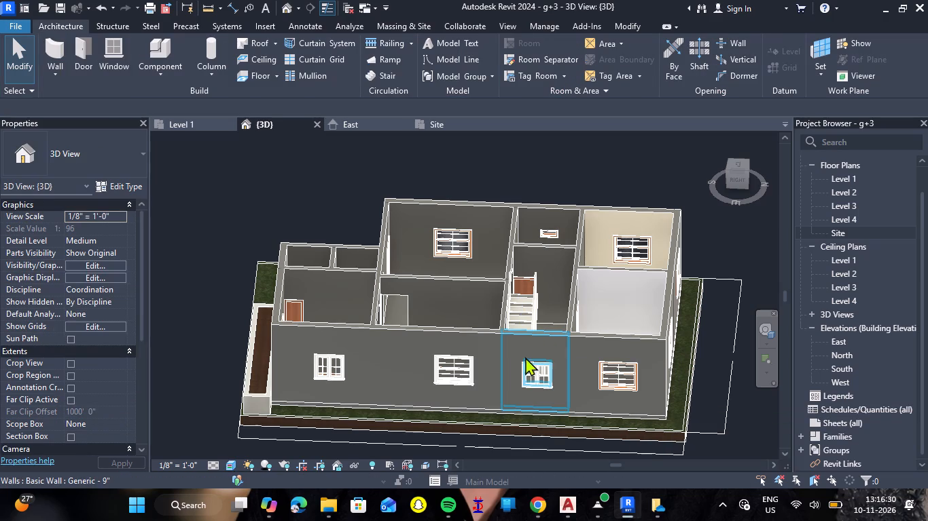
ctrl+click(476, 331)
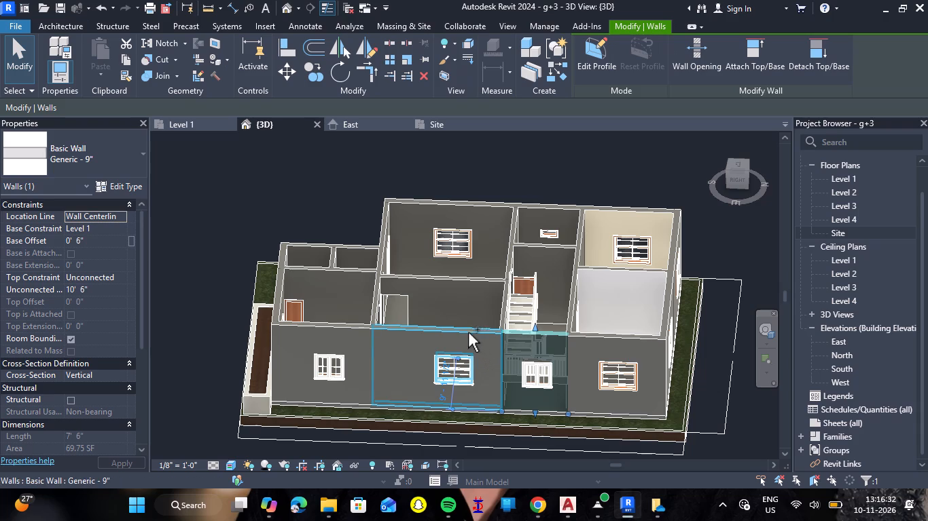
text(HH)
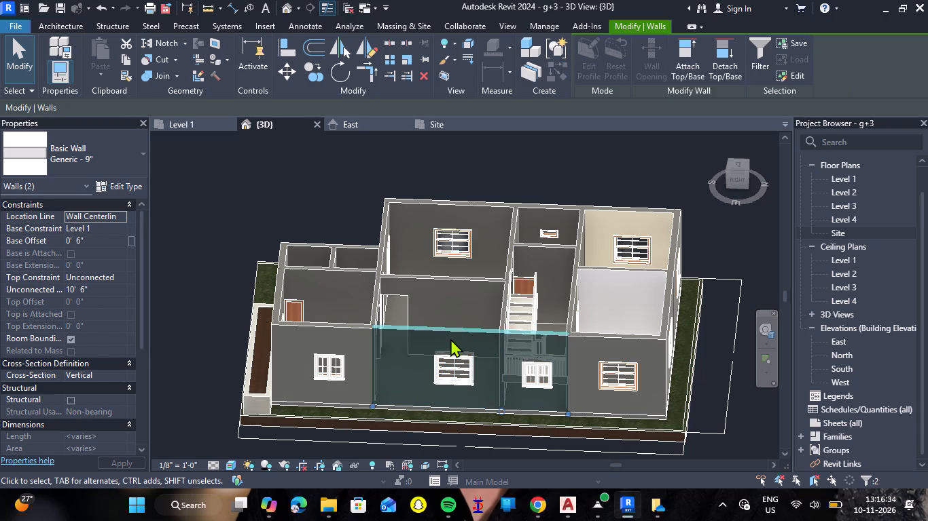
Temporarily hide the 6" interior wall between the stairwell and the BATH+TOILET, and the 9" west exterior wall in front of it.
scroll(529, 401, up, 6)
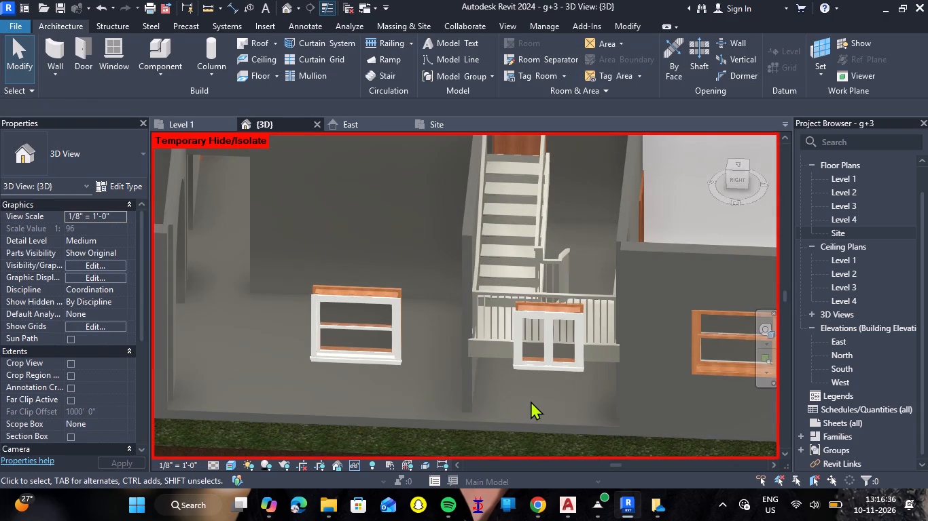
shift+right_drag(516, 396, 643, 389)
shift+middle_drag(516, 396, 527, 403)
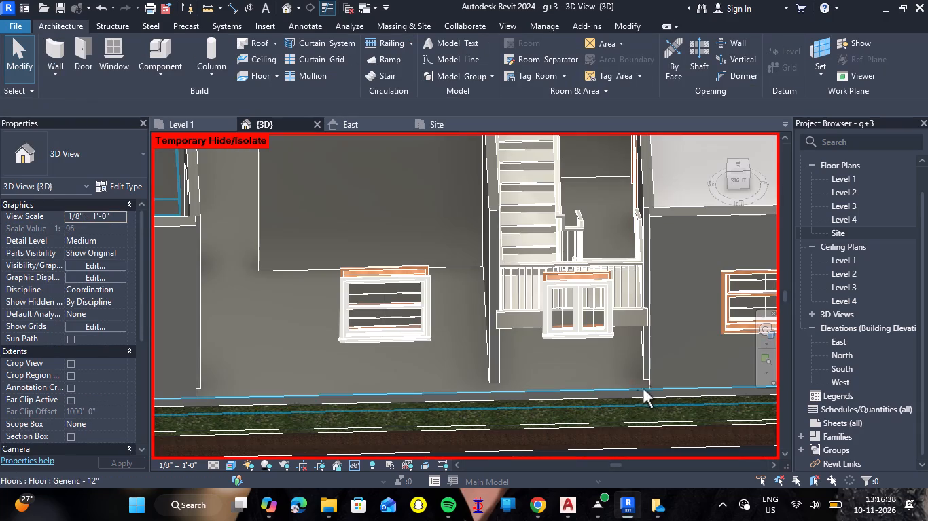
shift+right_drag(643, 389, 656, 387)
scroll(523, 372, down, 7)
shift+right_drag(686, 366, 686, 365)
shift+middle_drag(686, 366, 686, 365)
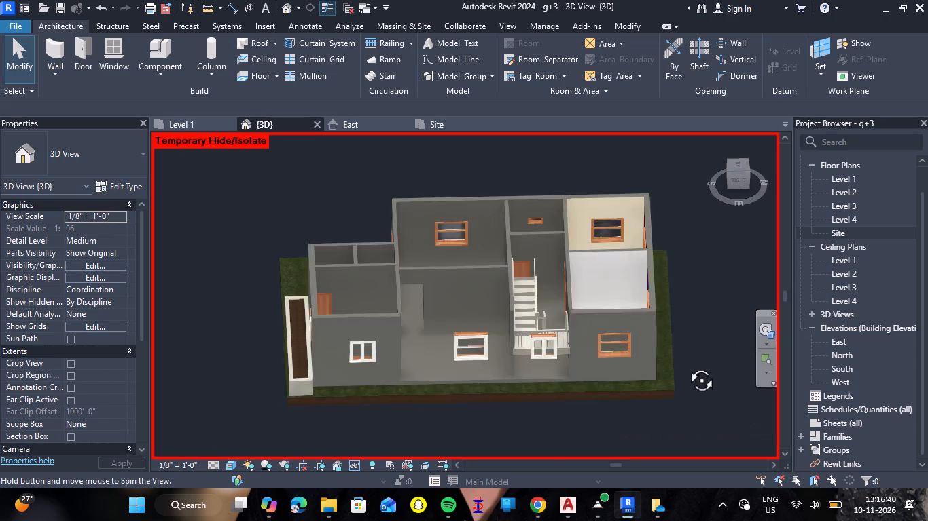
shift+right_drag(686, 365, 352, 341)
shift+middle_drag(686, 365, 352, 341)
middle_drag(448, 301, 640, 358)
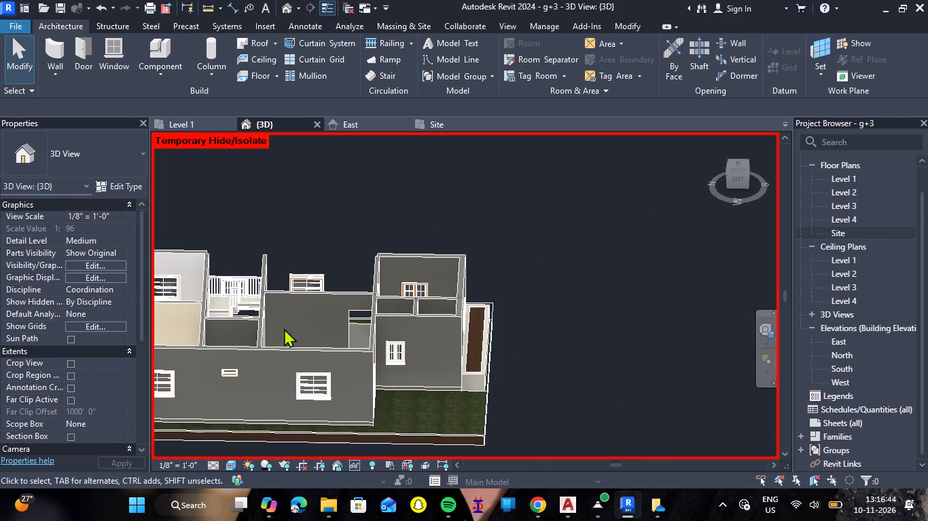
scroll(240, 317, up, 6)
click(243, 329)
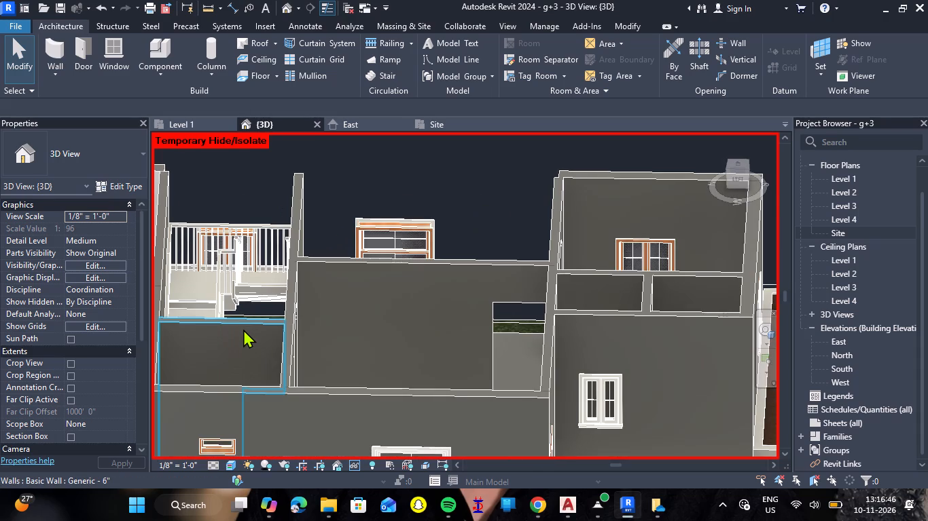
text(HH)
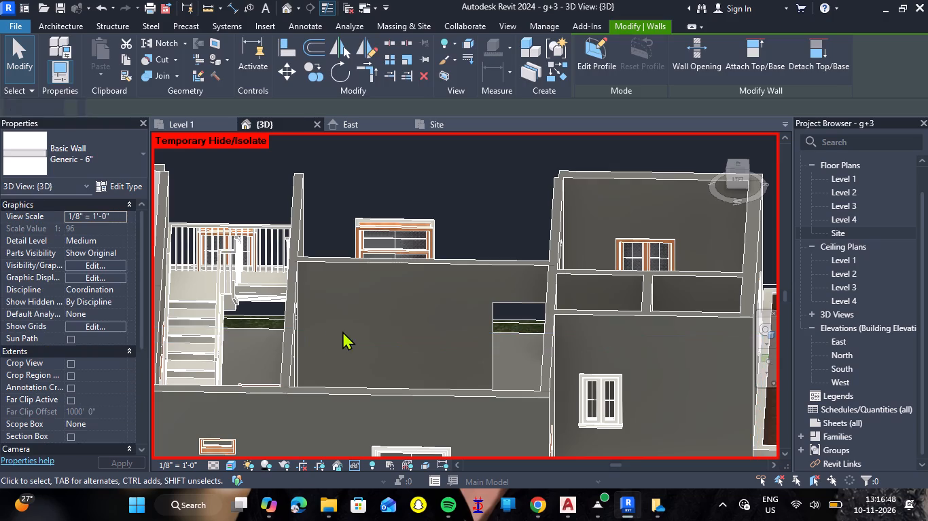
scroll(349, 328, down, 5)
click(285, 359)
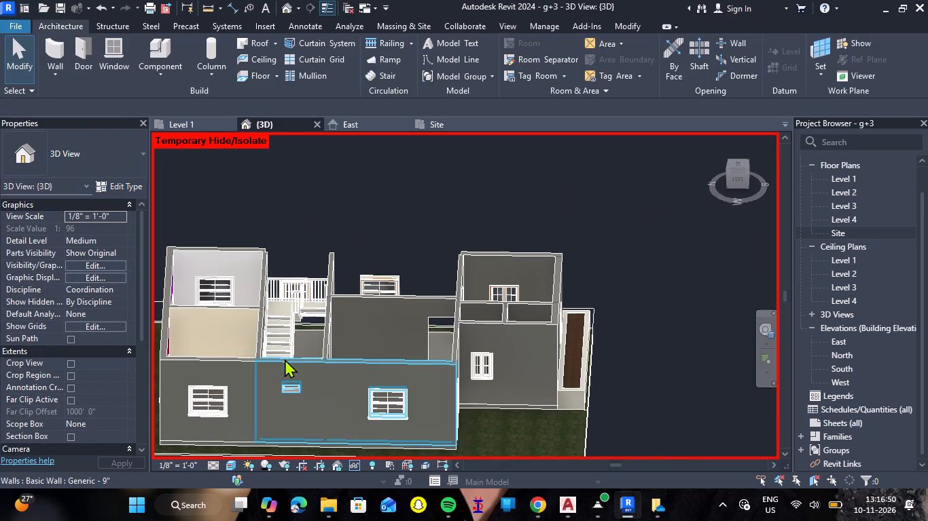
text(HH)
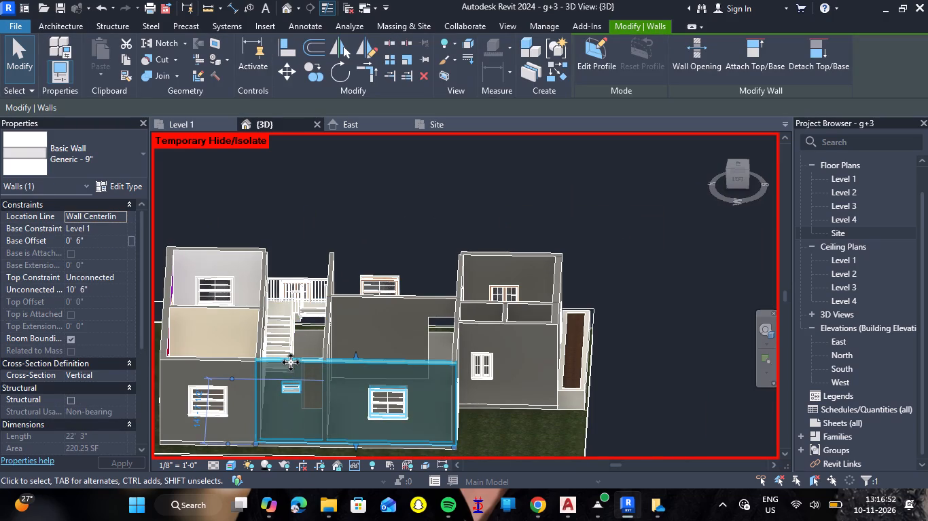
Set the Base Offset of the whole U-shaped stair to 6".
scroll(283, 374, up, 9)
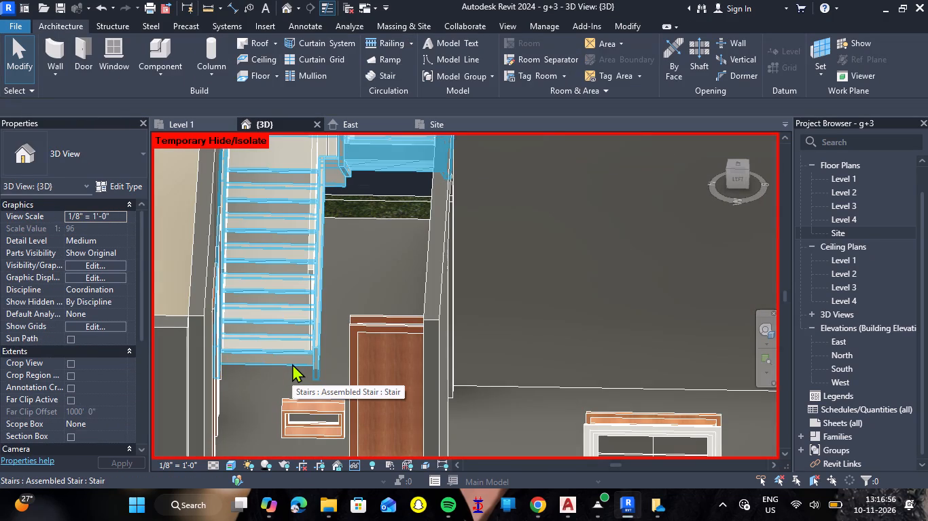
click(292, 364)
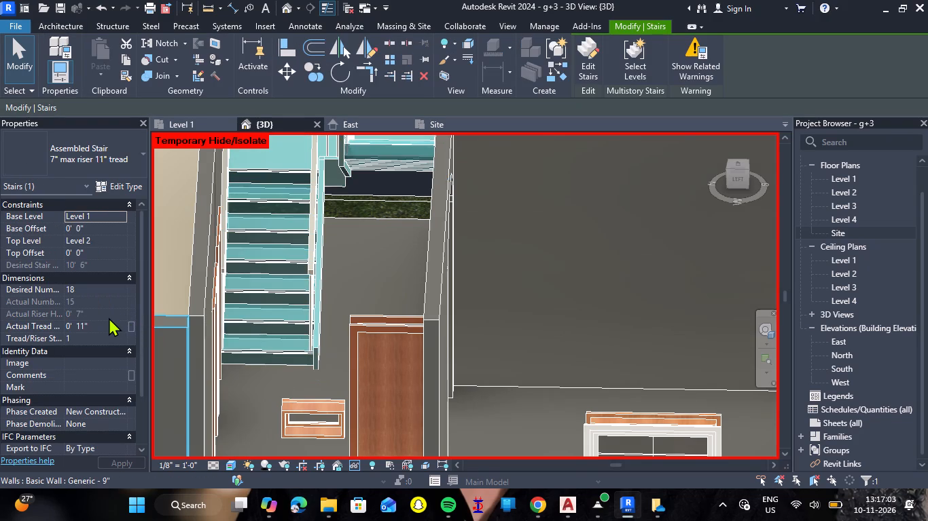
click(92, 225)
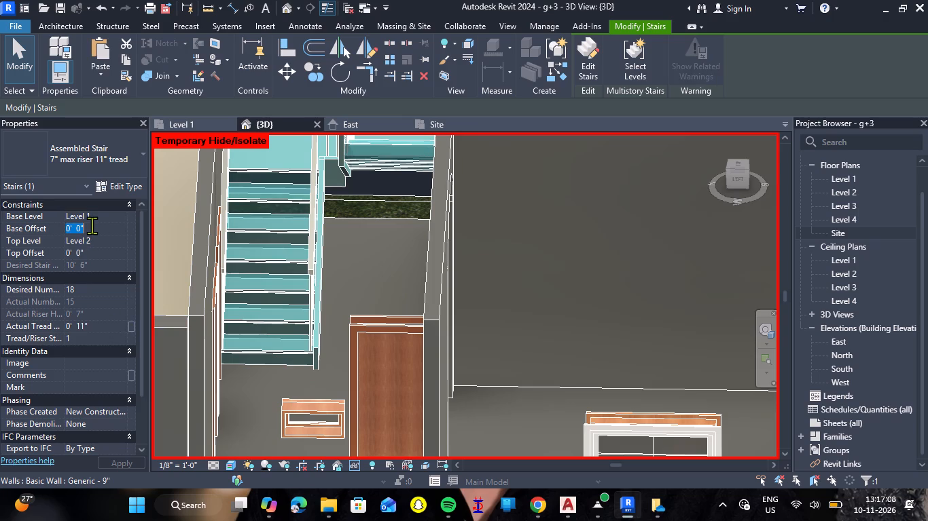
text(6")
key(Return)
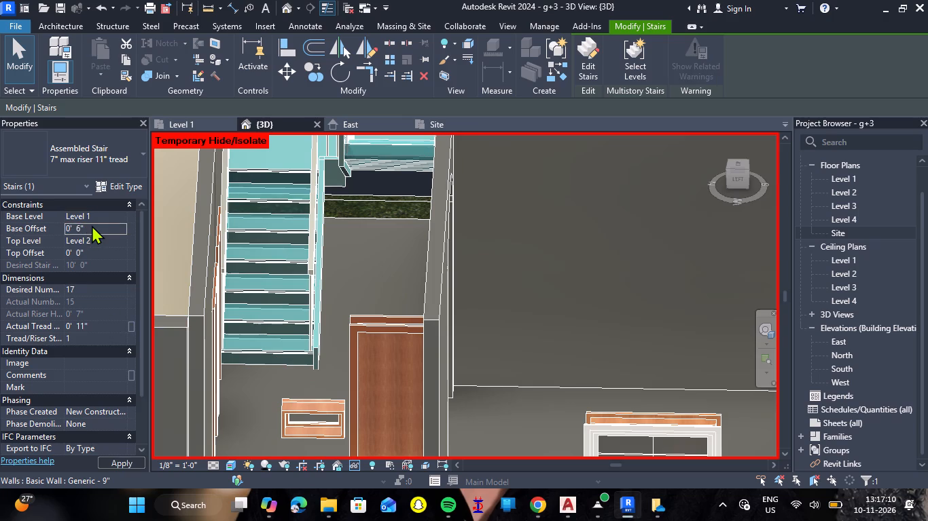
click(268, 380)
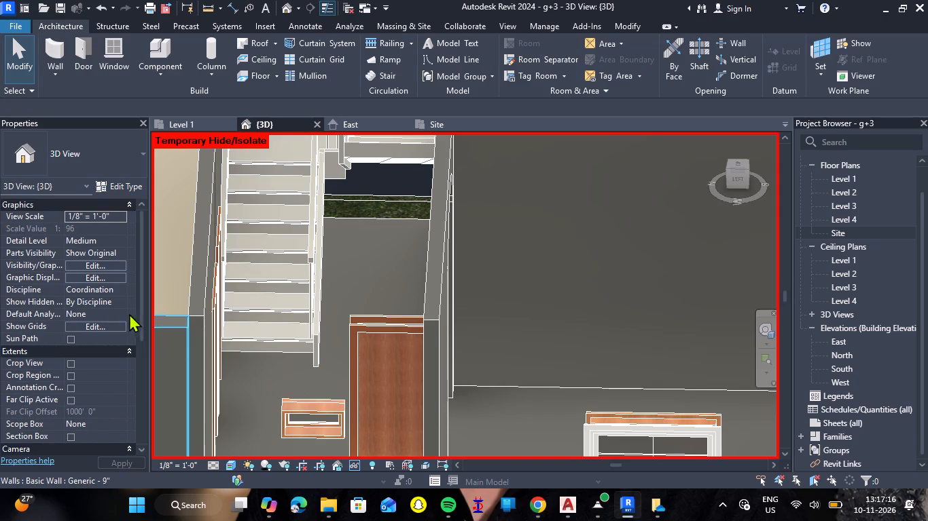
Reopen the stair for editing and set the Relative Base Height of its lower run to 0.
click(279, 336)
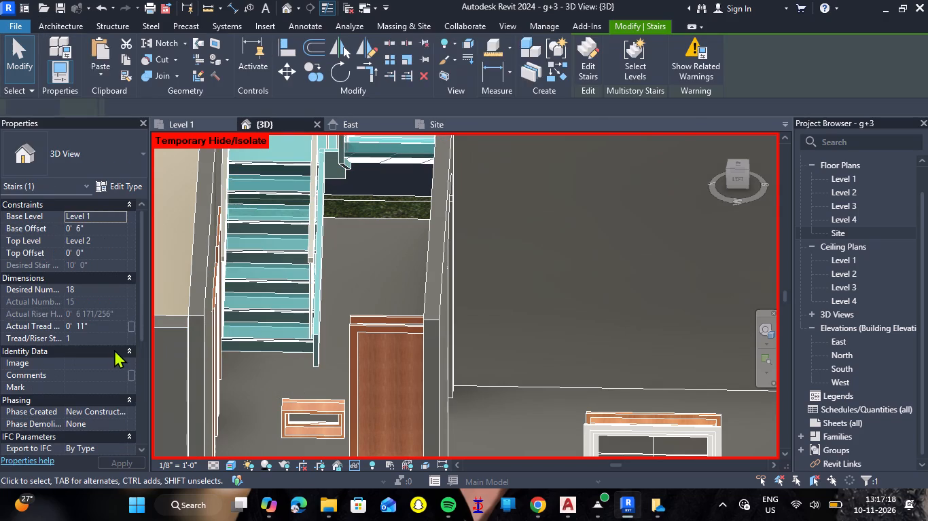
click(114, 315)
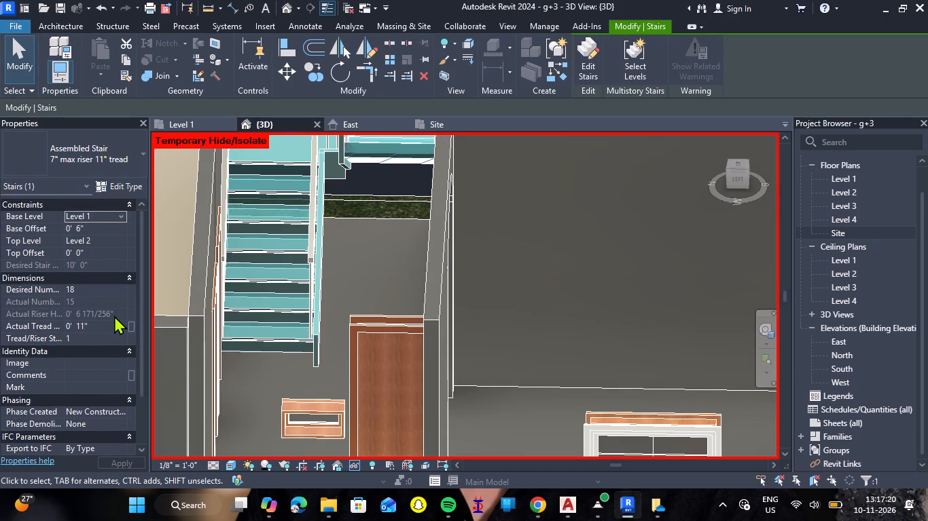
double_click(114, 315)
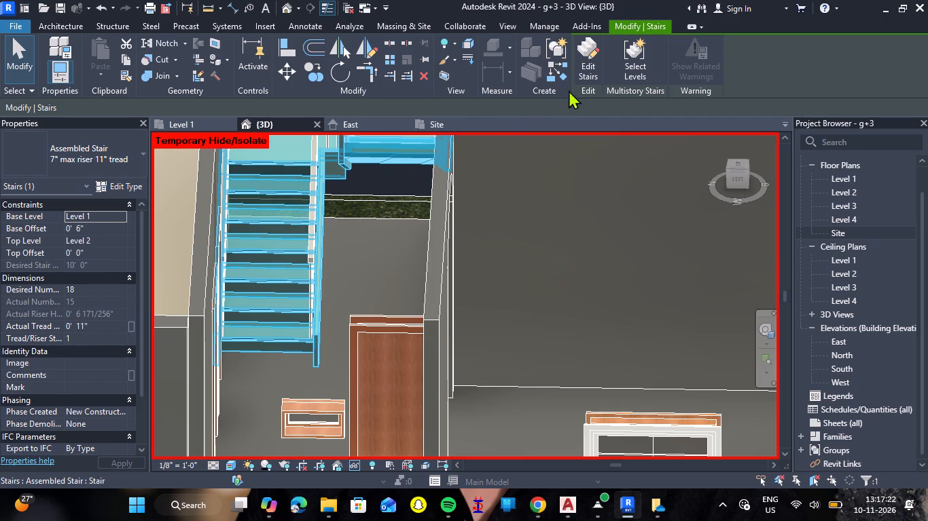
click(588, 73)
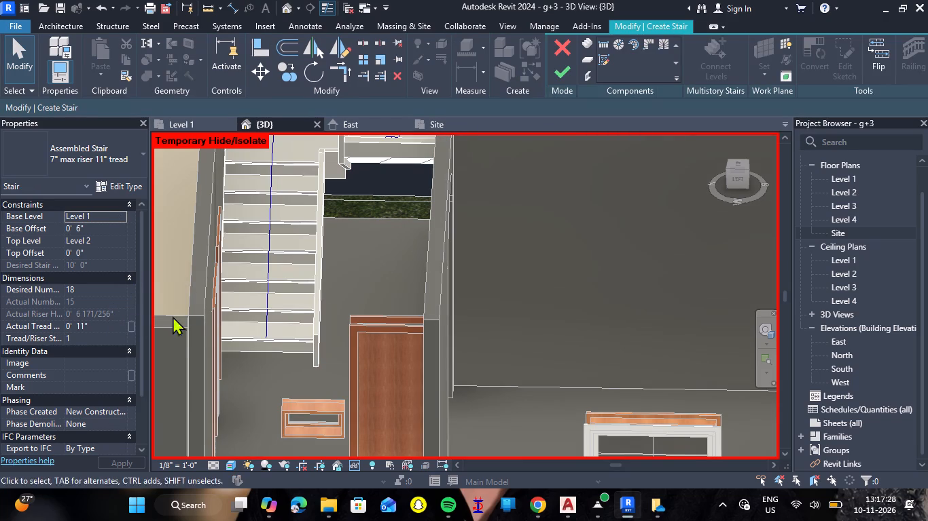
click(280, 325)
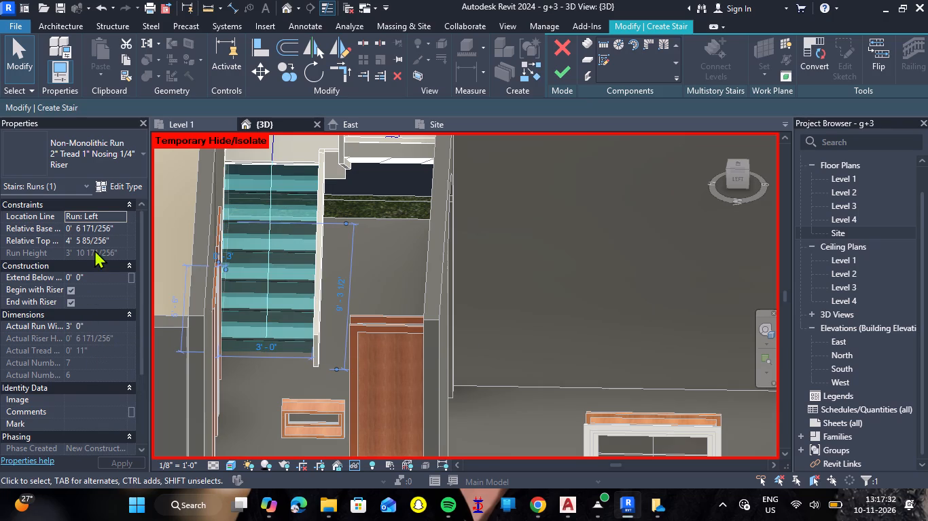
click(122, 229)
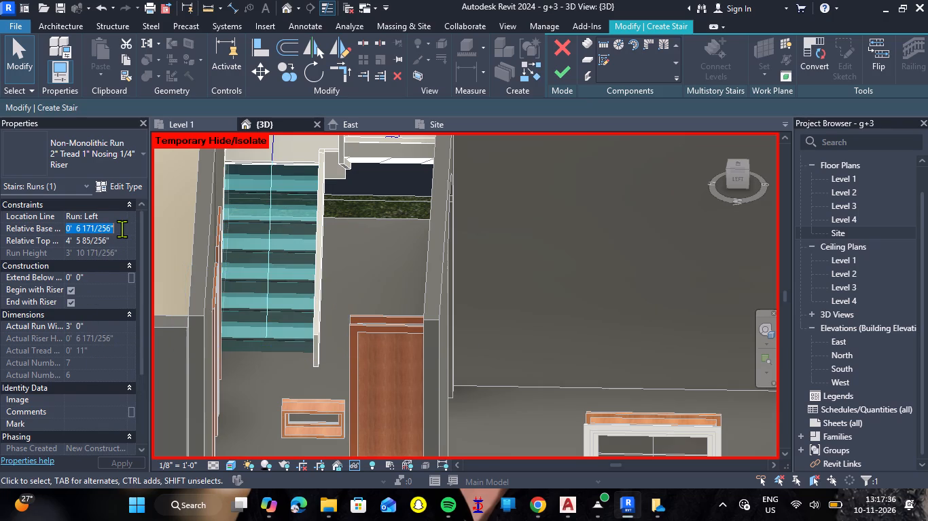
key(BackSpace)
key(0)
key(Return)
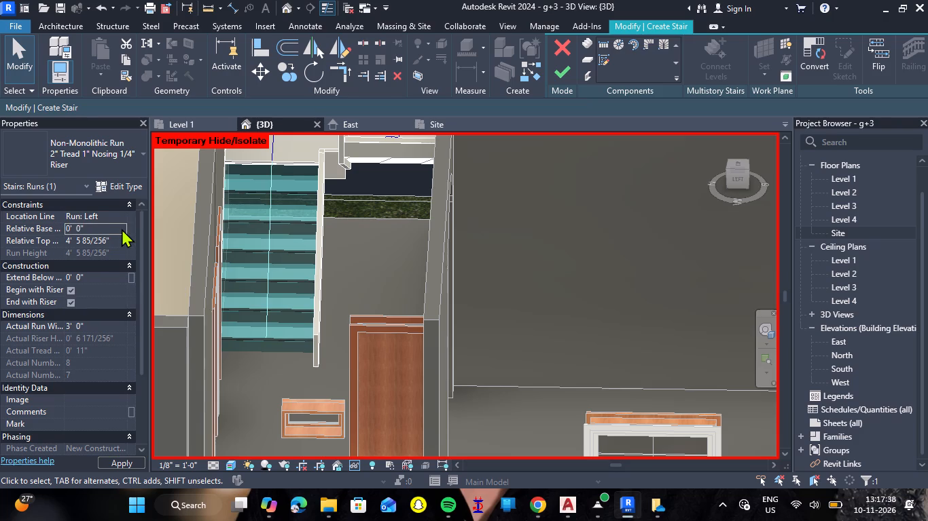
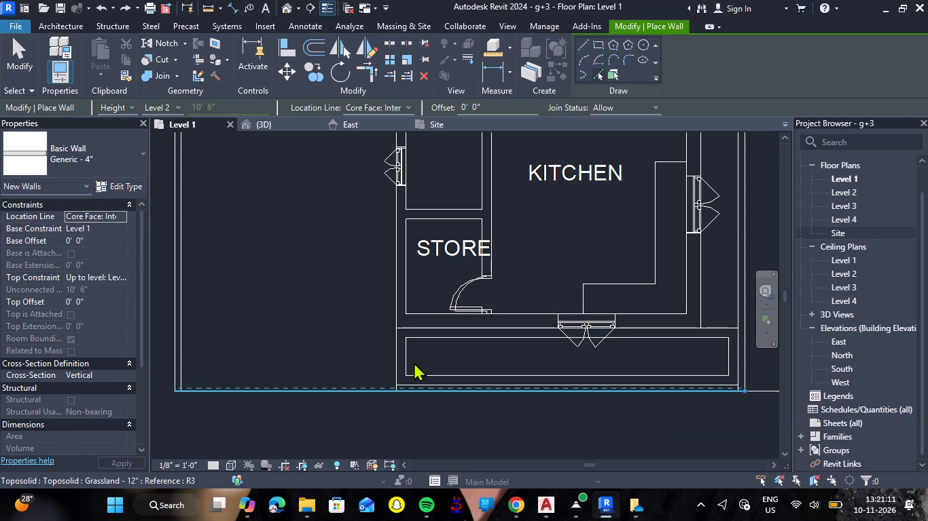
Switch to the 3D view and save the project.
click(291, 128)
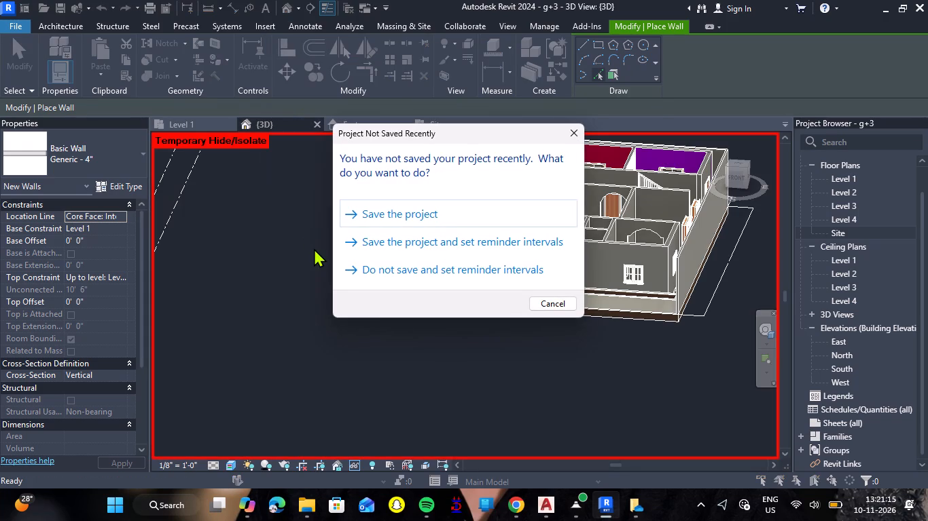
click(499, 204)
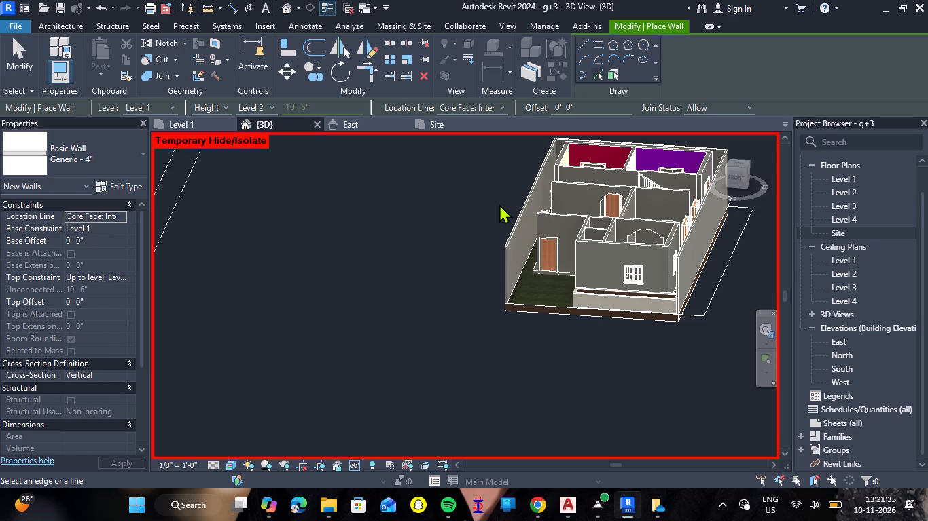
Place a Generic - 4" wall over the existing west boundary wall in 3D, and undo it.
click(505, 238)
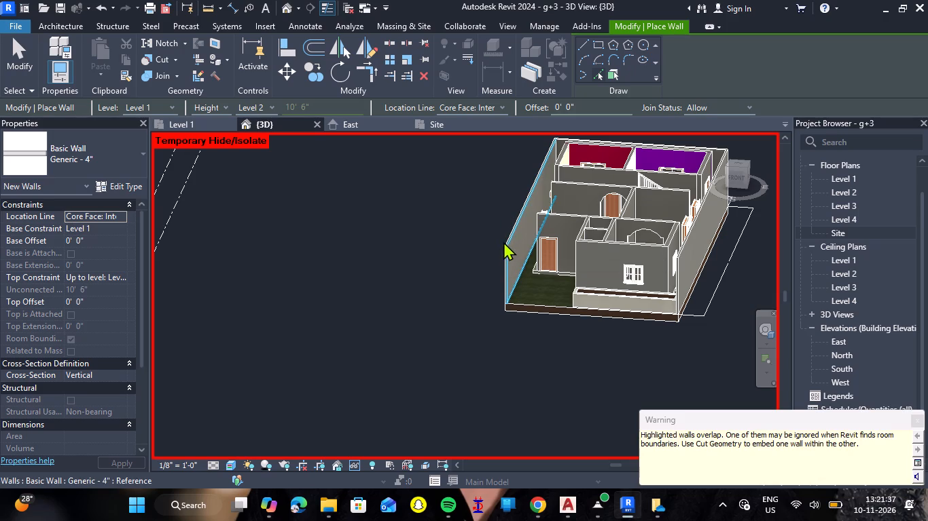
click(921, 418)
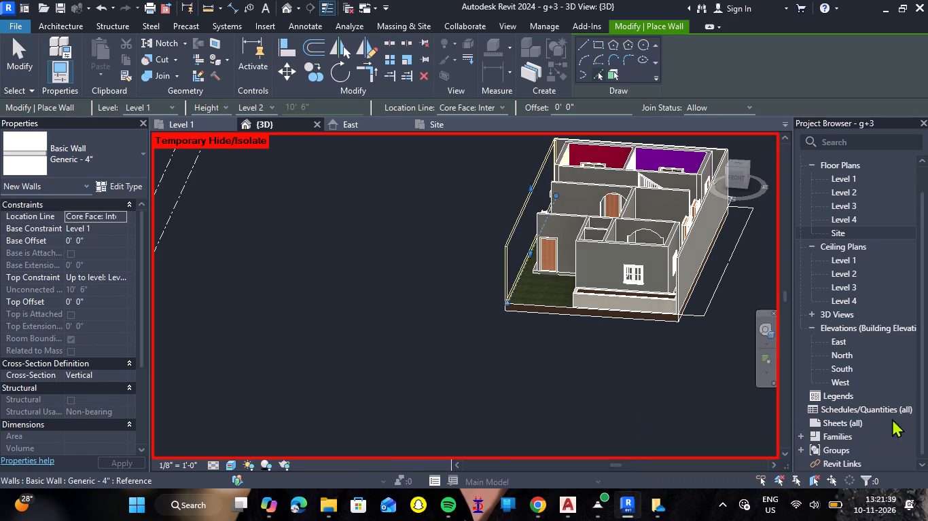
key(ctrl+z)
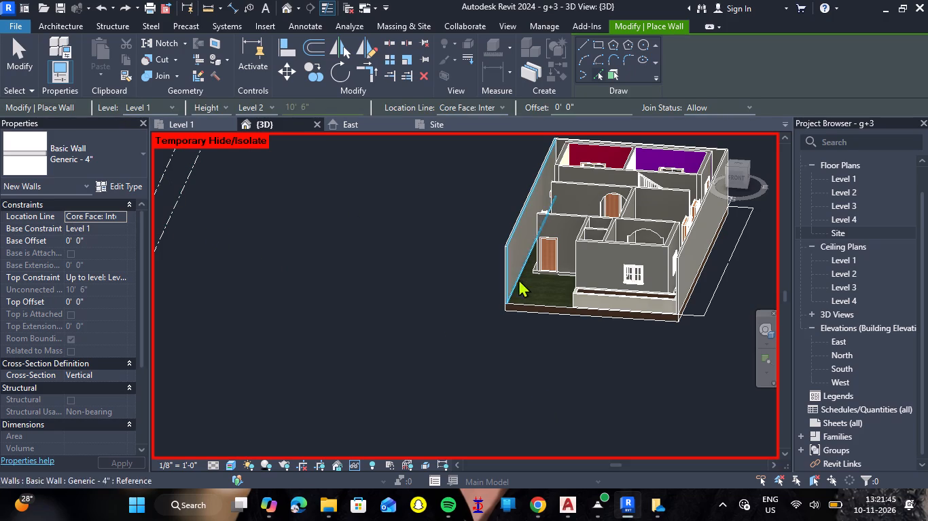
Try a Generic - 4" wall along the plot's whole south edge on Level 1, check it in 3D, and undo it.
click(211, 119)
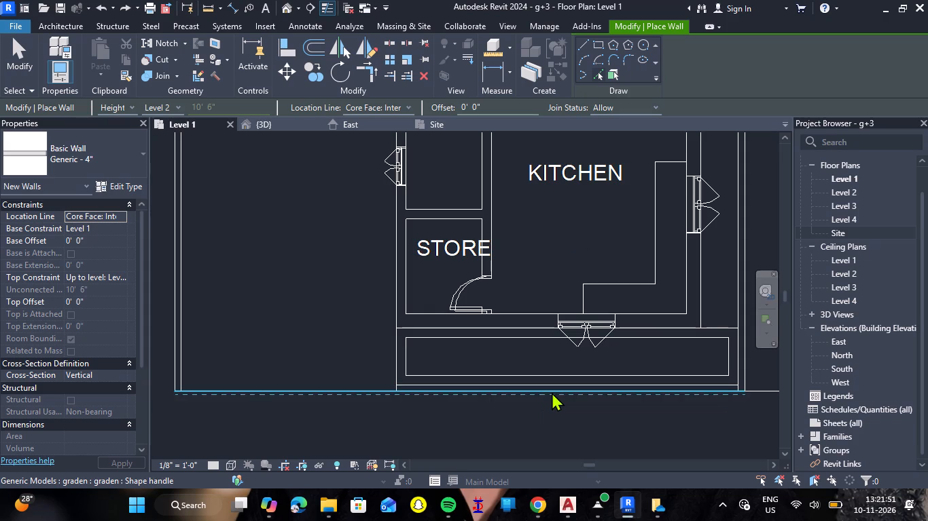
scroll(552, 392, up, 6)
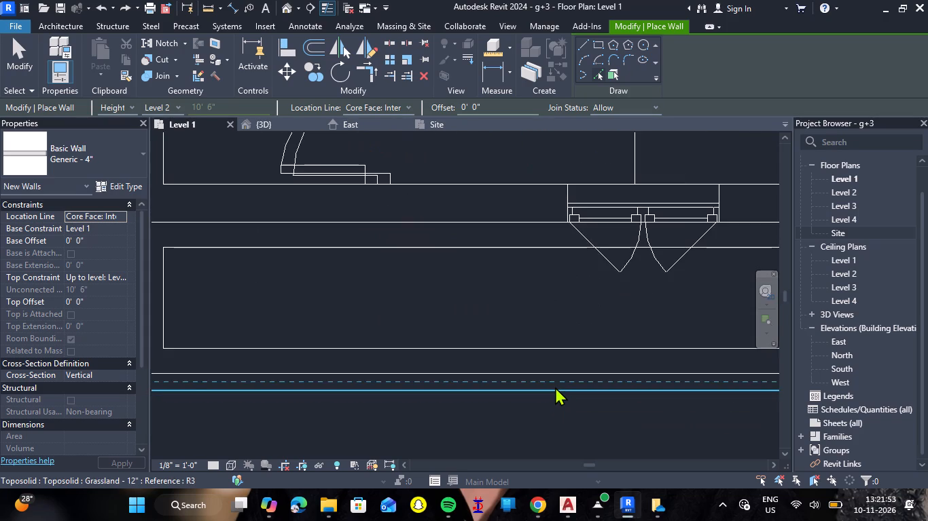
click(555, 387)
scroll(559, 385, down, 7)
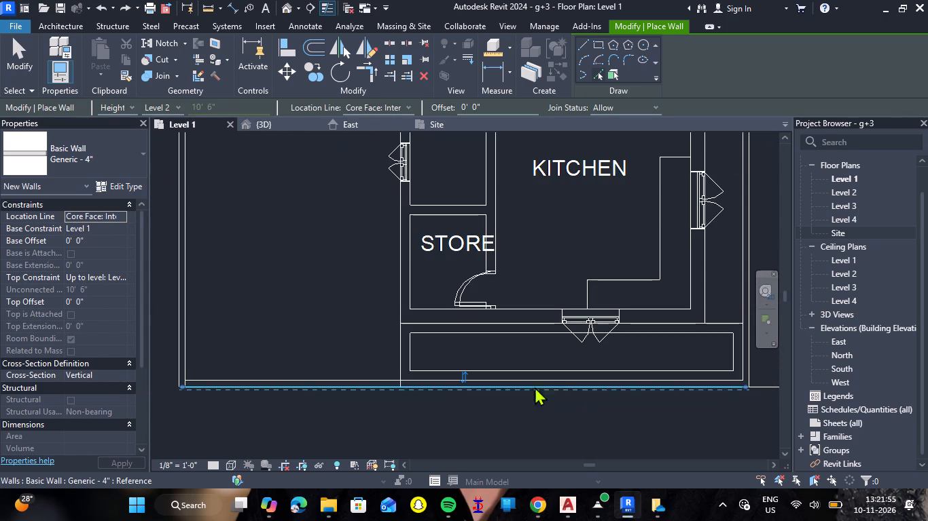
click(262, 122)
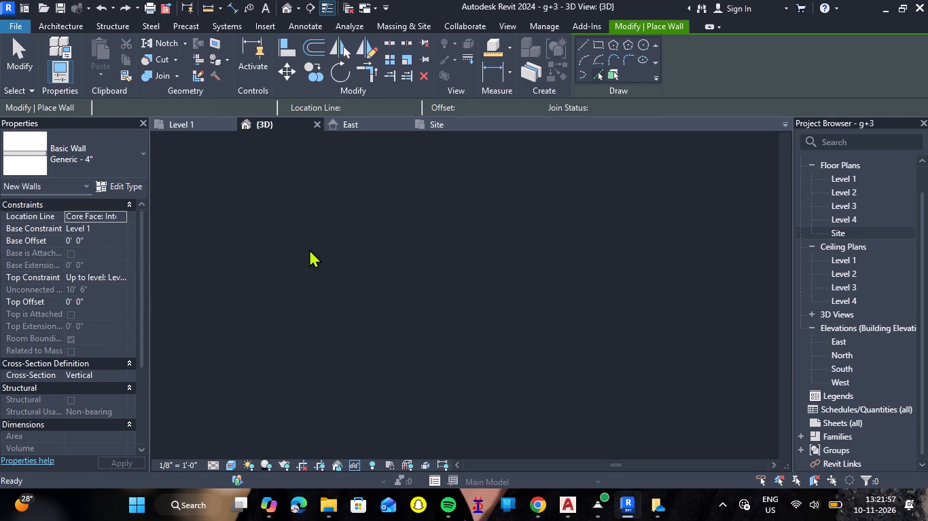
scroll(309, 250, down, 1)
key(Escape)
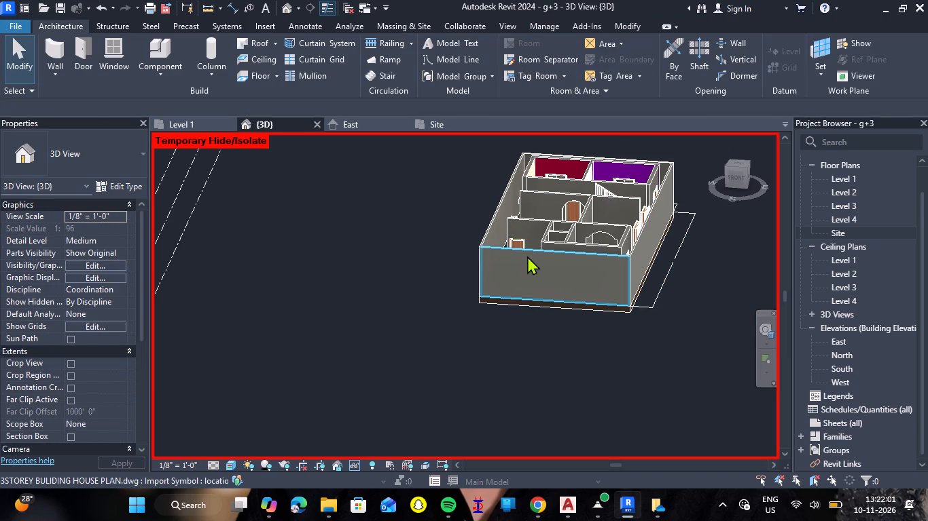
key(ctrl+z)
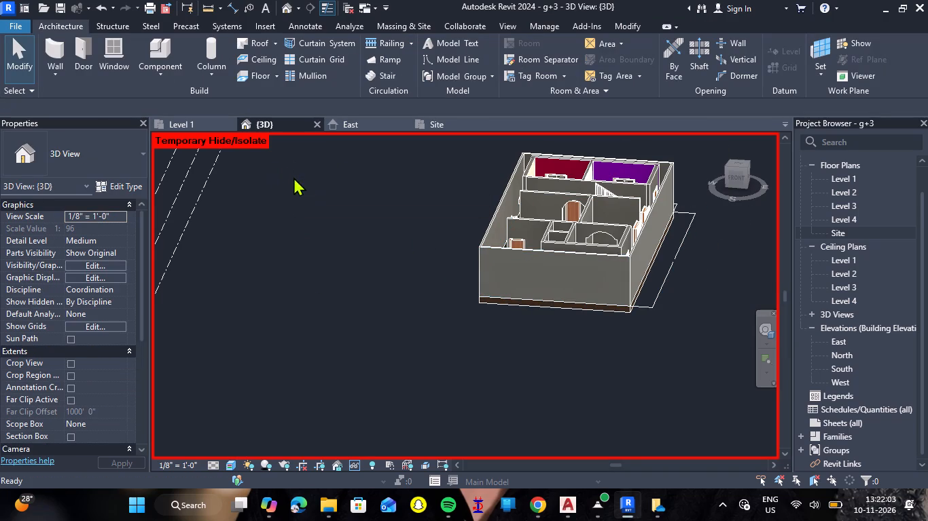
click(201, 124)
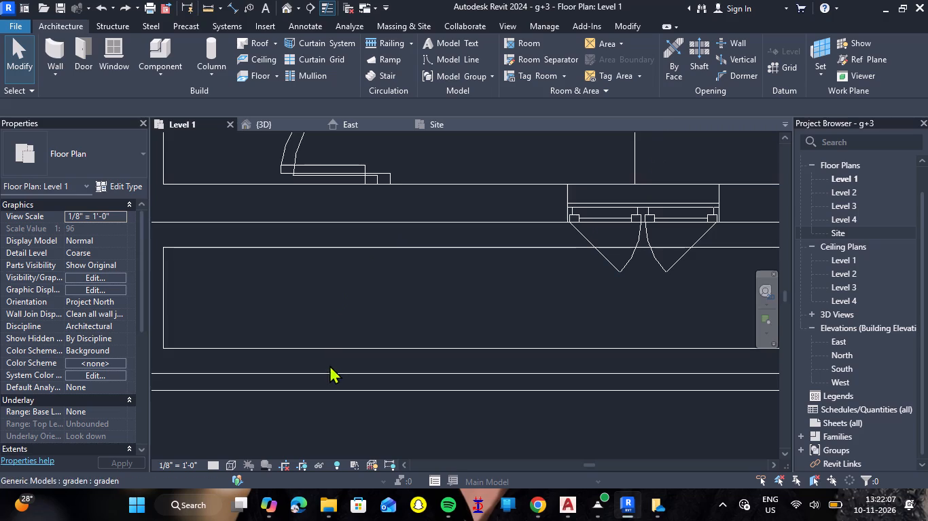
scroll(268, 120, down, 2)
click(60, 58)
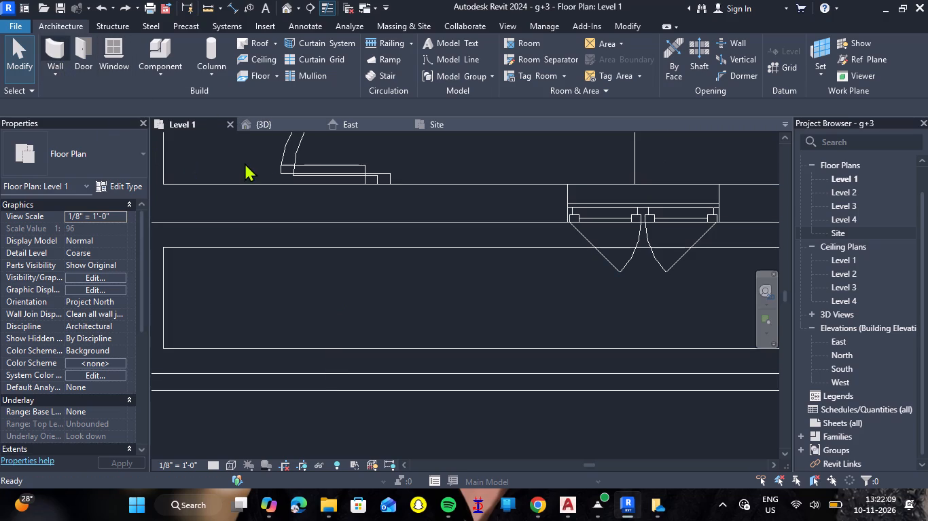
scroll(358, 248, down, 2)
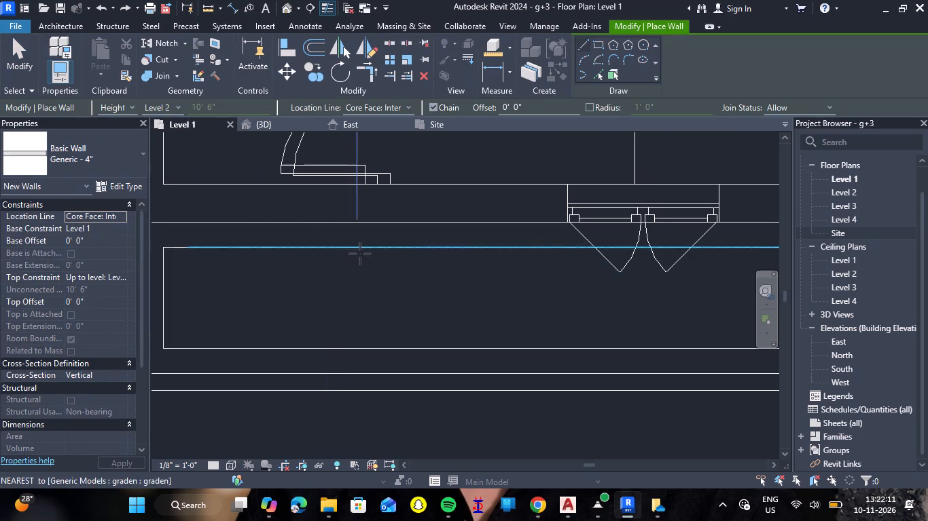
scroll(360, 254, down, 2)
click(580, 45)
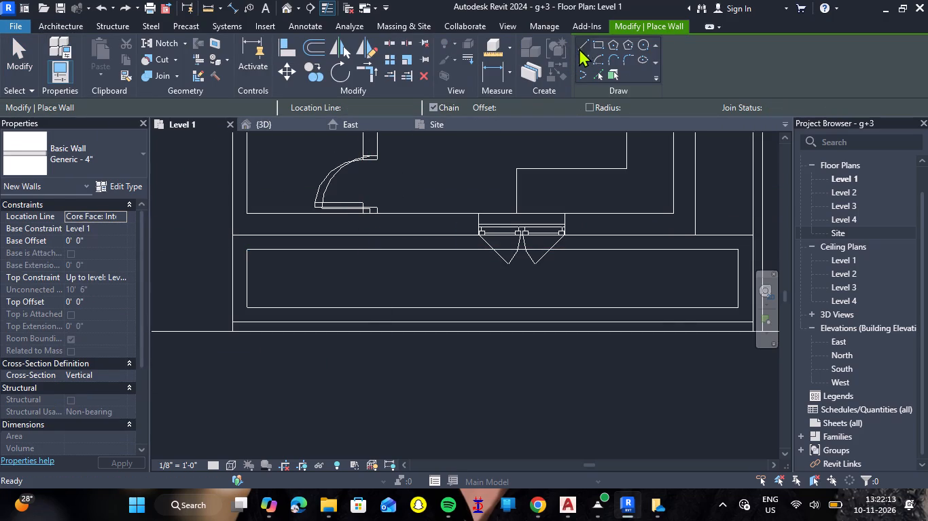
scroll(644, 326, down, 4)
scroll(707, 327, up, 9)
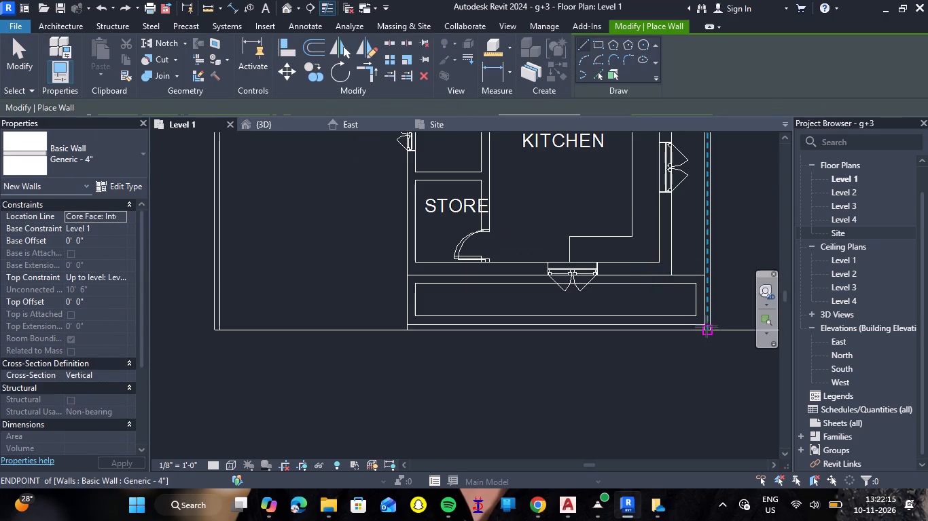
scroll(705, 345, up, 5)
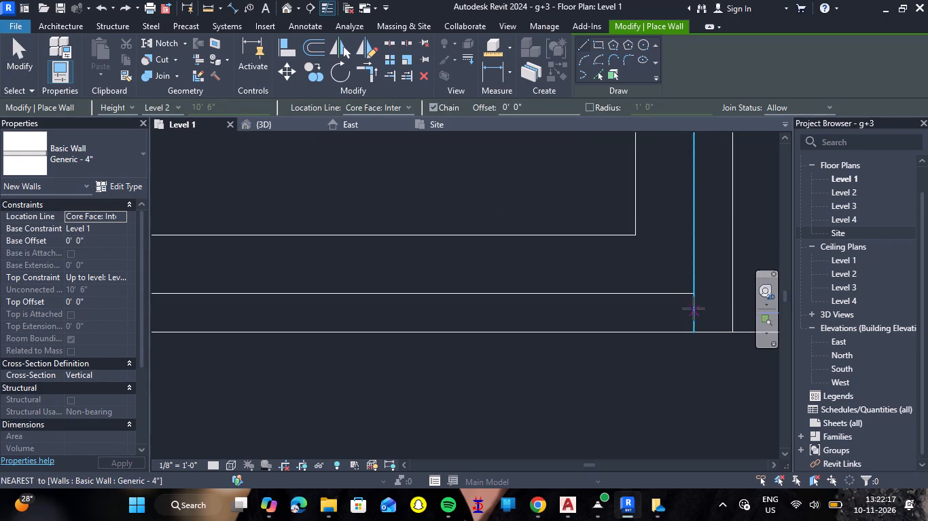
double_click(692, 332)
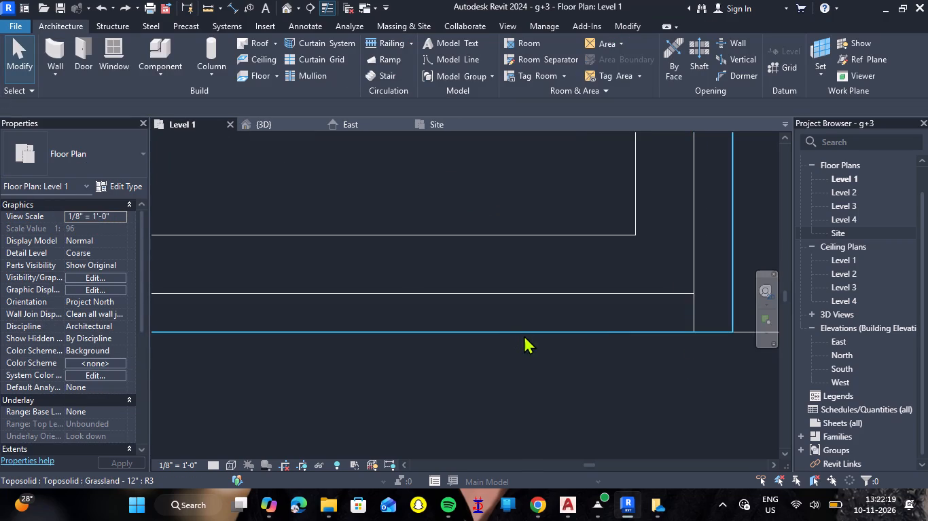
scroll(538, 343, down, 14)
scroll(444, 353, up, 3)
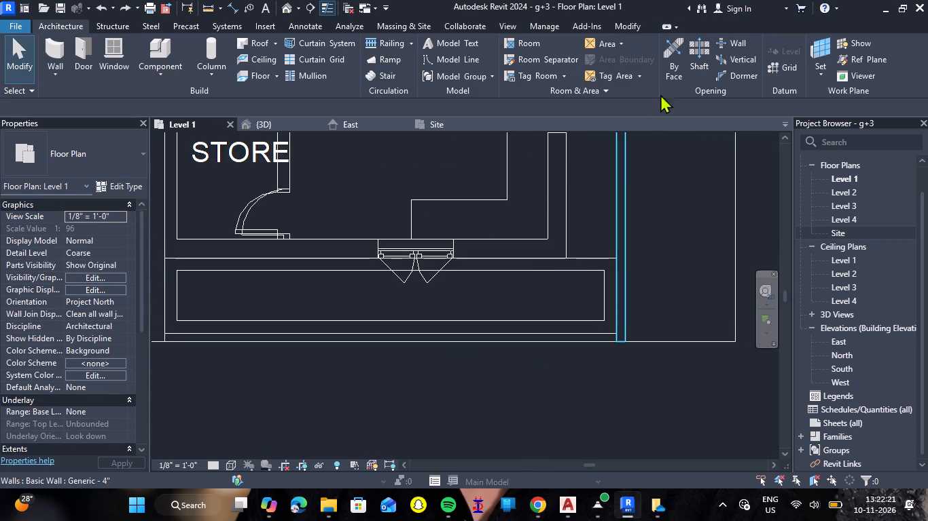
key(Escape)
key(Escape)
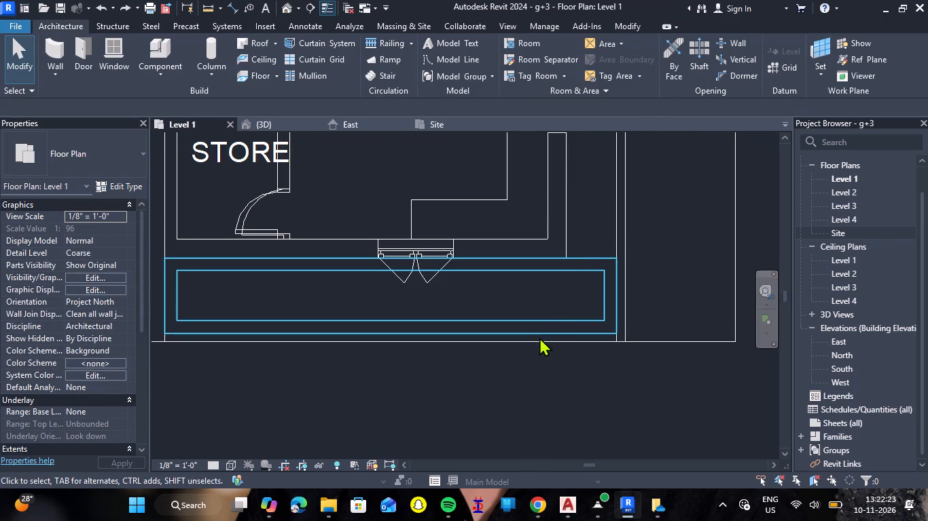
Draw an 18' Generic - 4" wall on Level 1 along the garden strip's south edge, ending at the east boundary wall.
click(51, 45)
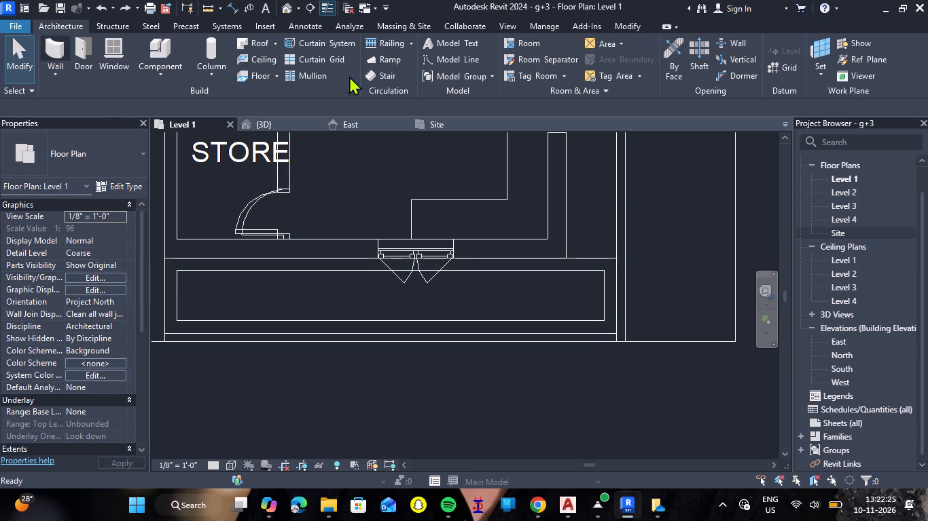
click(586, 46)
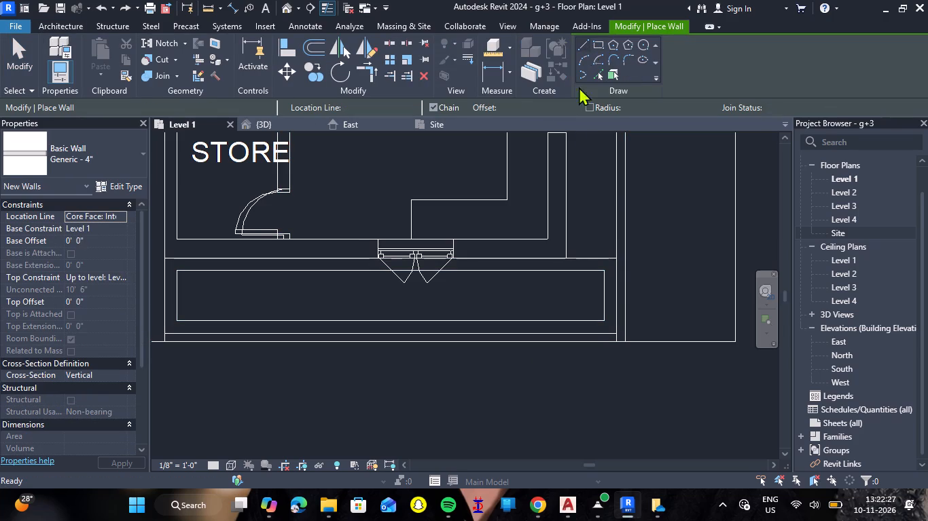
click(617, 341)
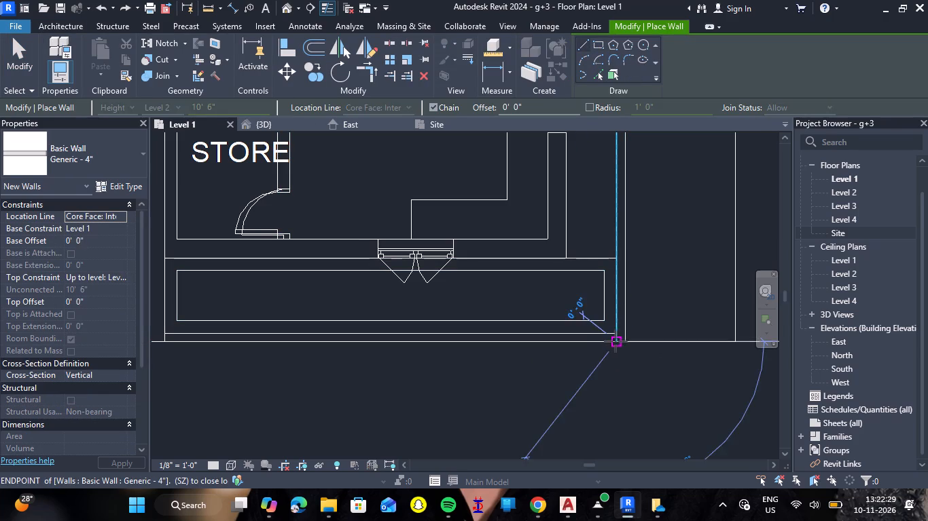
key(Escape)
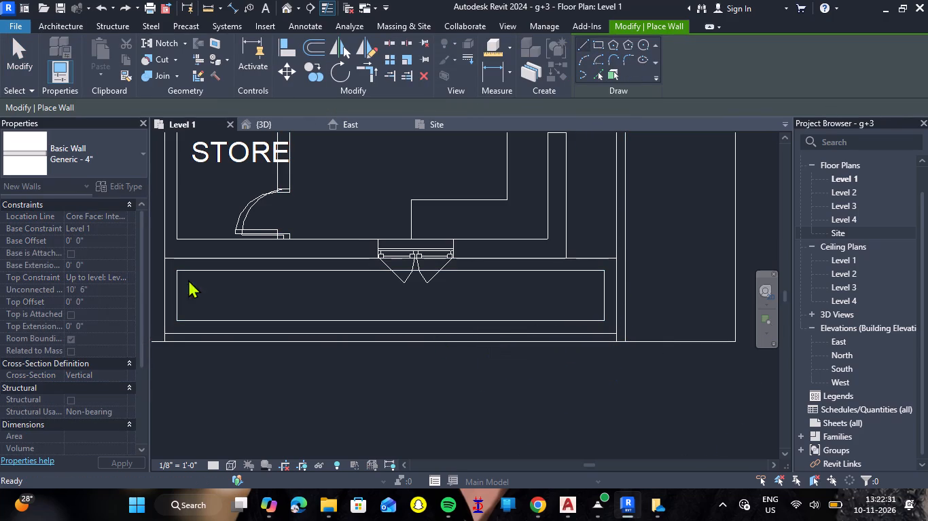
click(162, 343)
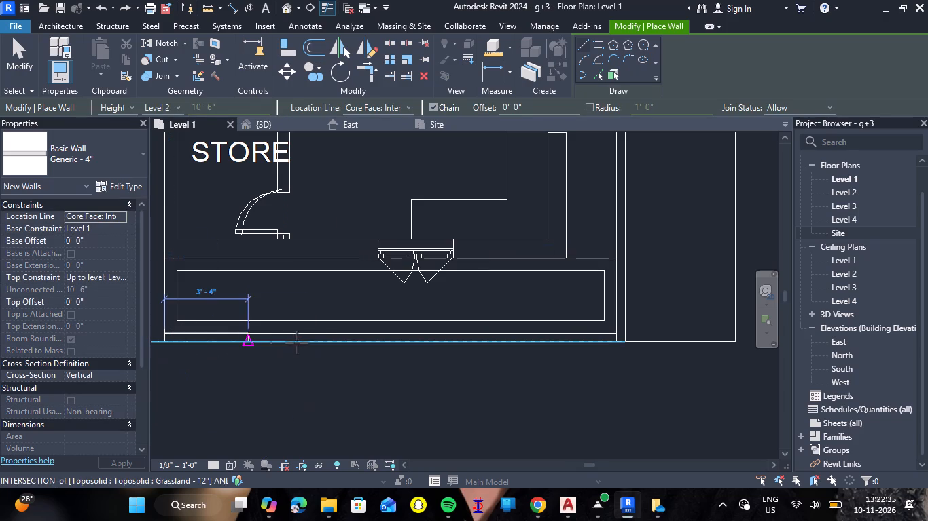
click(616, 341)
key(Escape)
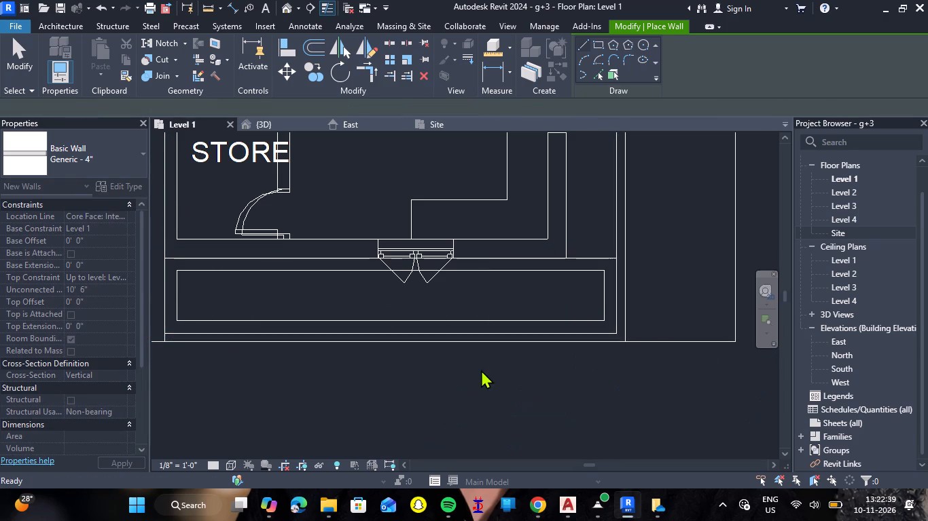
scroll(481, 370, down, 3)
scroll(311, 362, down, 1)
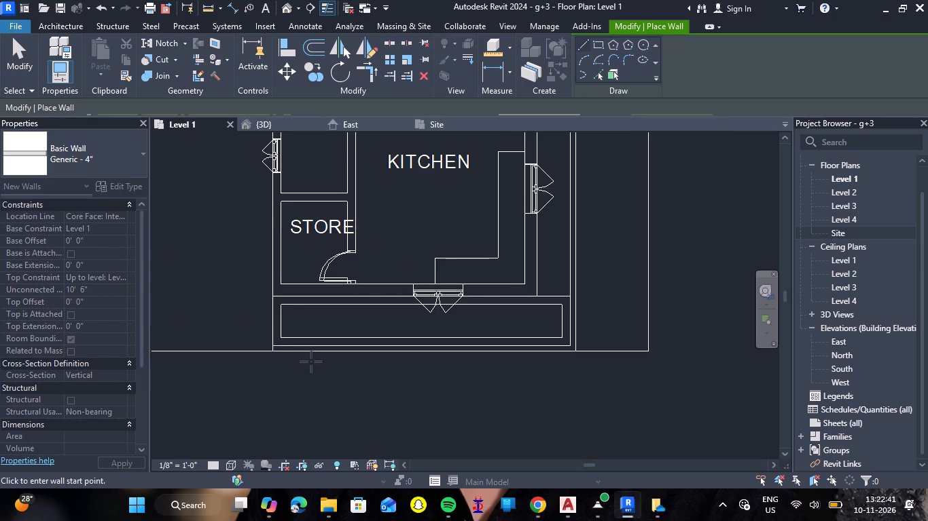
key(Escape)
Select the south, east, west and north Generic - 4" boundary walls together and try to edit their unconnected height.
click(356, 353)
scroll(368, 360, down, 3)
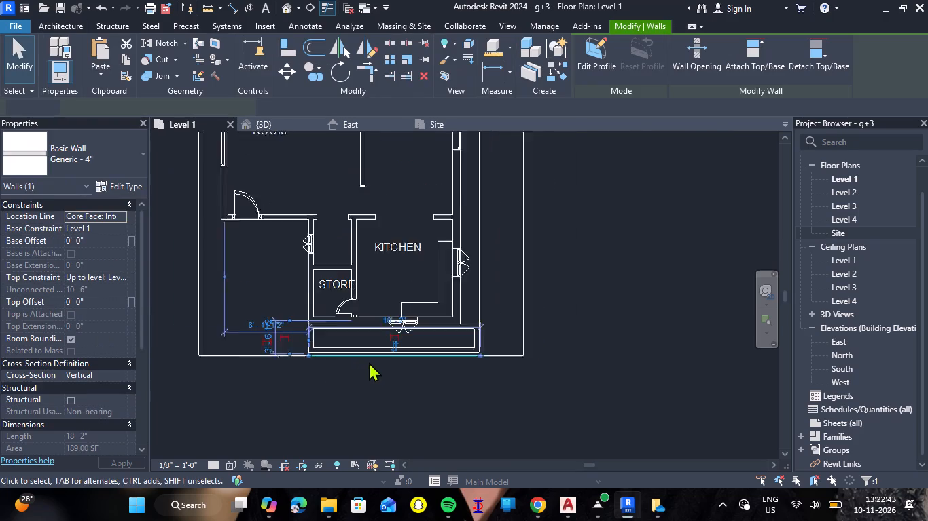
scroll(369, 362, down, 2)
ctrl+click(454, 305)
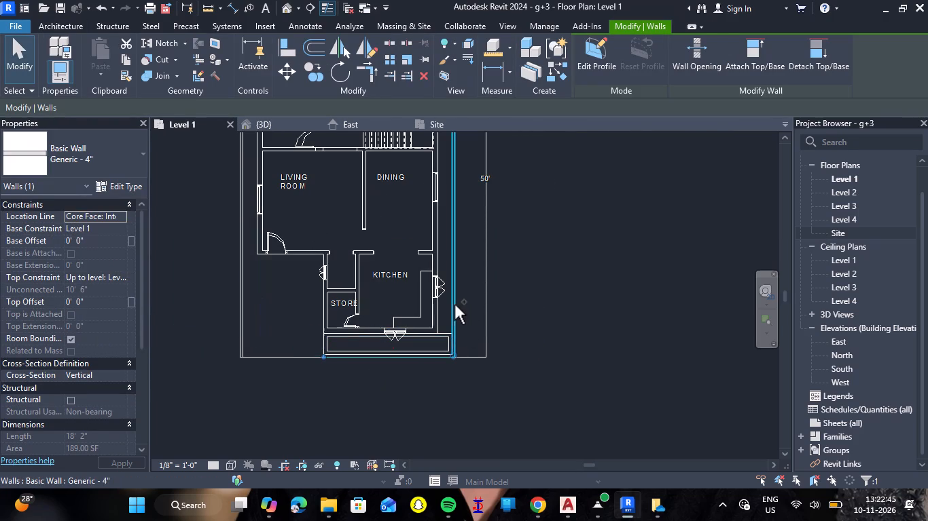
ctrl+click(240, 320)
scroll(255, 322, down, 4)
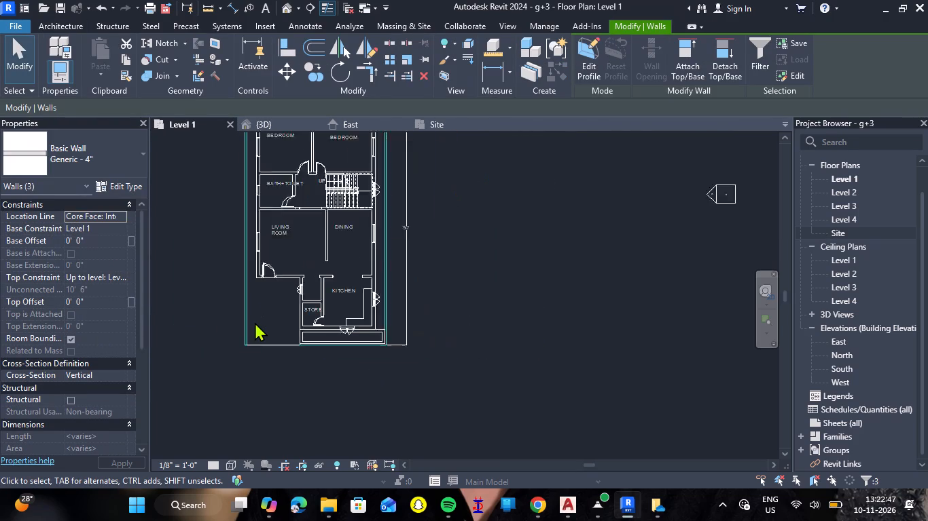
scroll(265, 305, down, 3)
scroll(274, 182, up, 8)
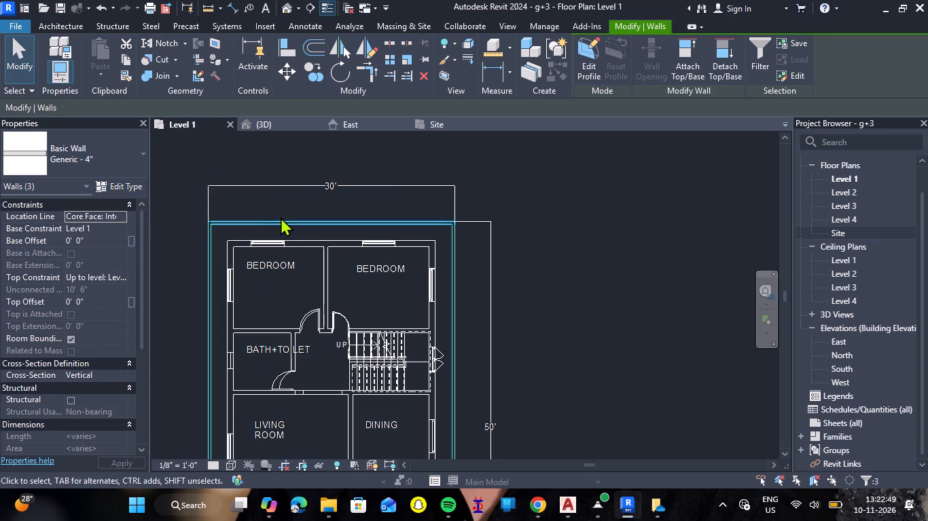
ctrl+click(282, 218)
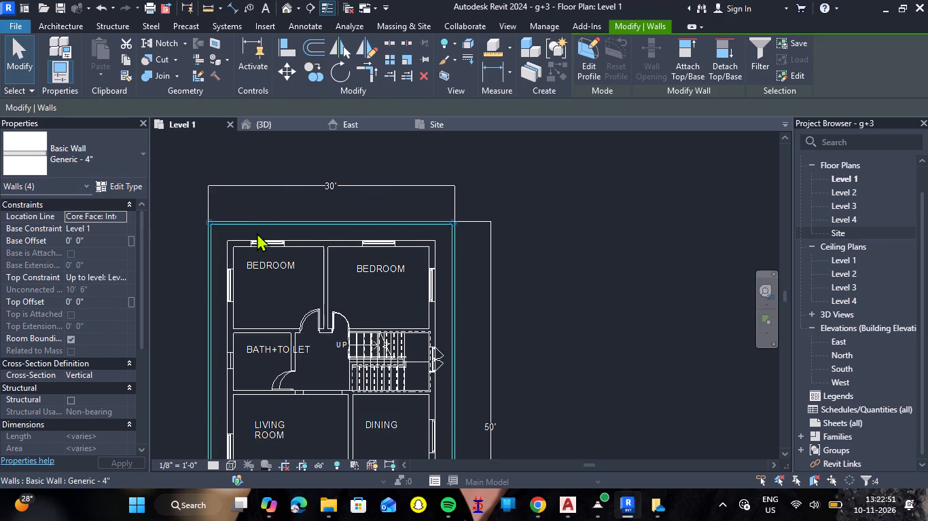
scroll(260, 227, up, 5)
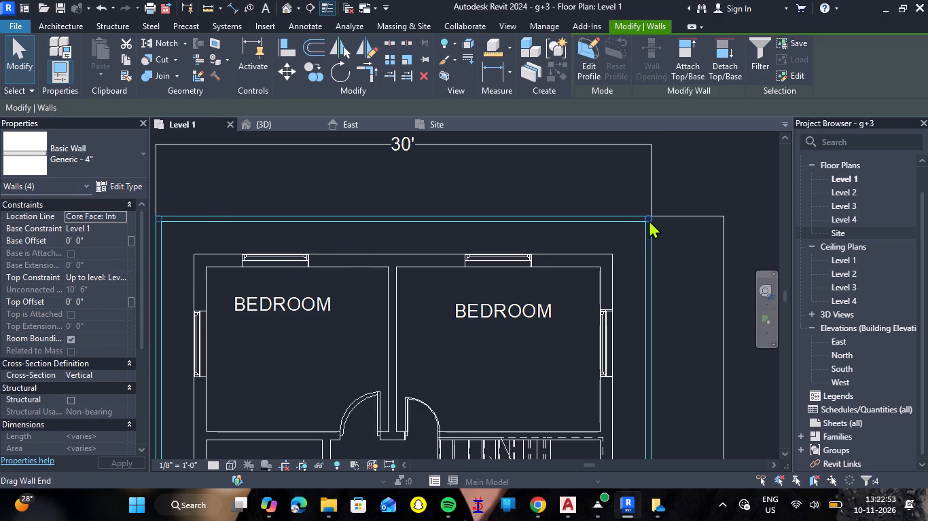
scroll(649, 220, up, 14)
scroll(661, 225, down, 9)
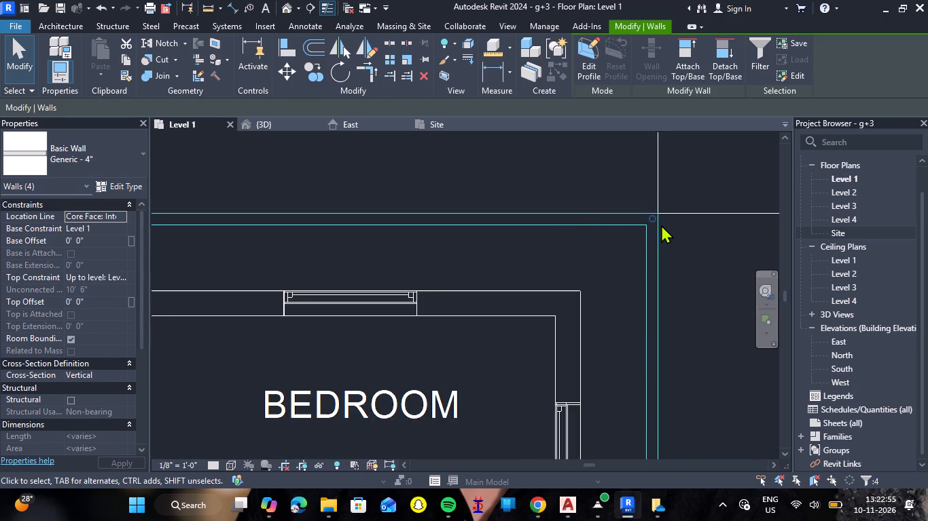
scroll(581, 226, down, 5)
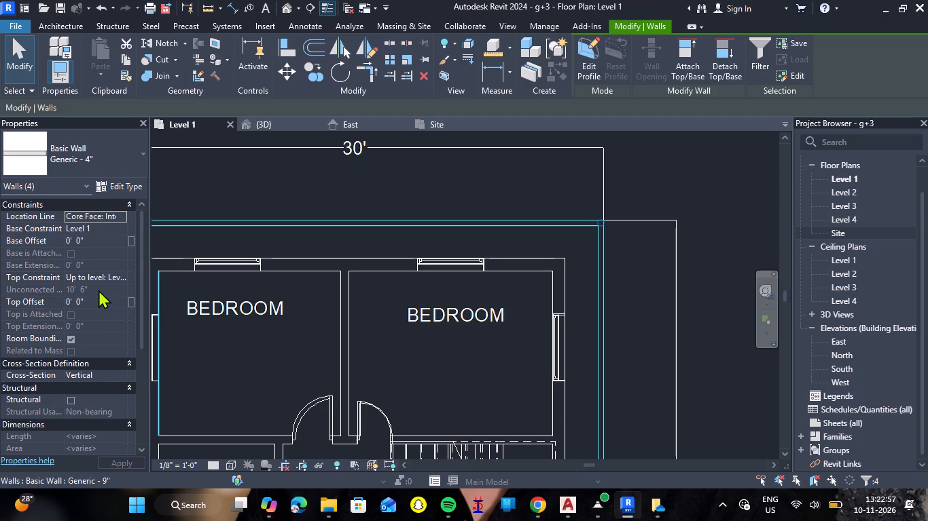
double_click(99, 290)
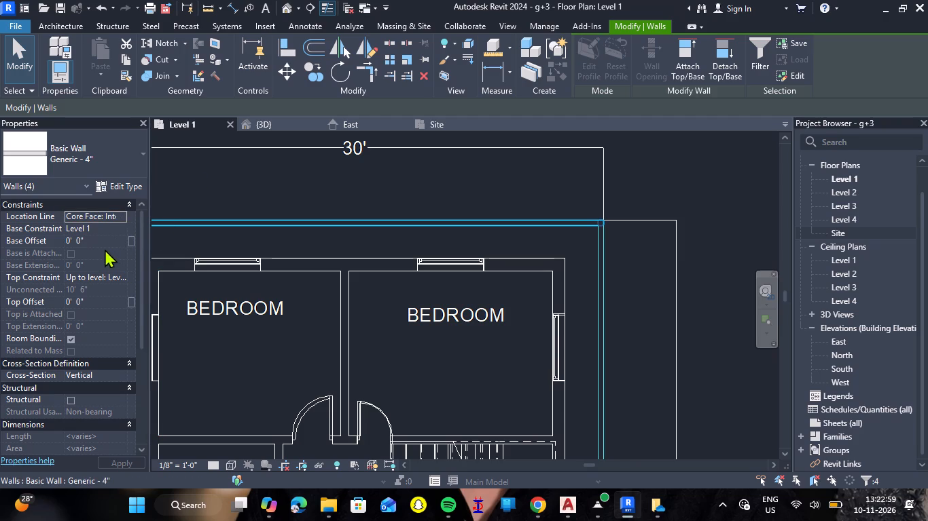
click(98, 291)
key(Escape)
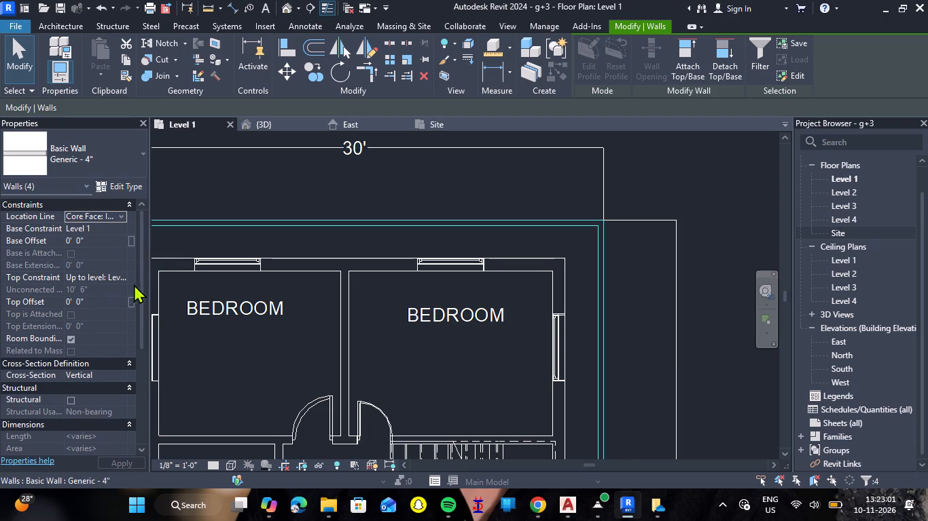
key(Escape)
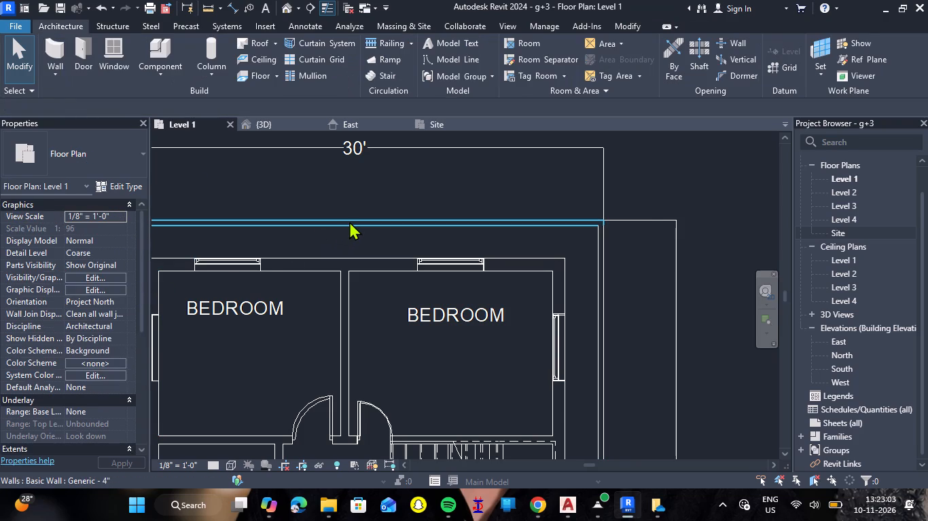
Set the location line of the north boundary wall to Wall Centerline.
click(349, 221)
click(94, 289)
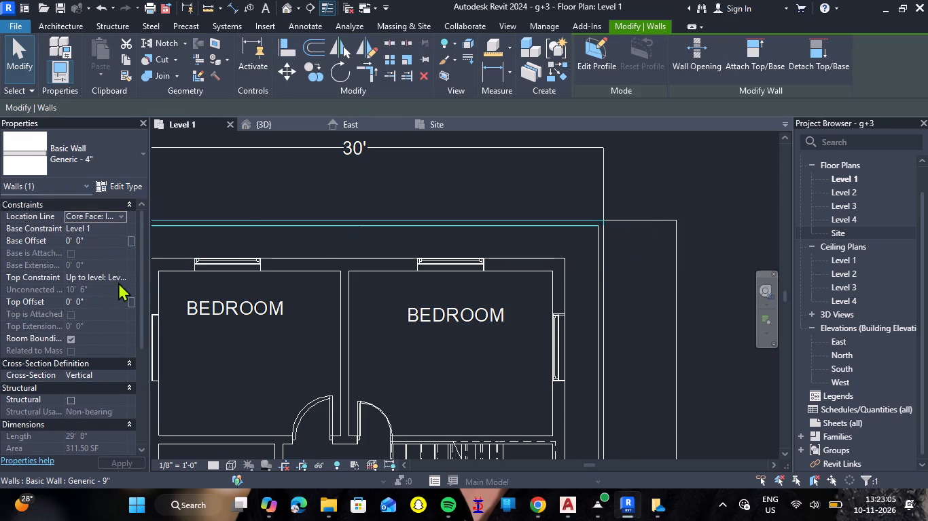
click(123, 215)
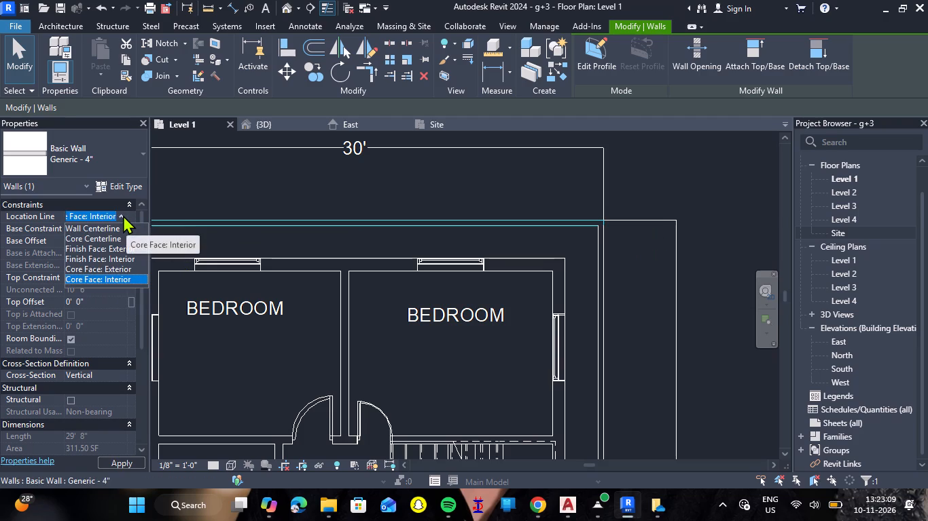
click(123, 229)
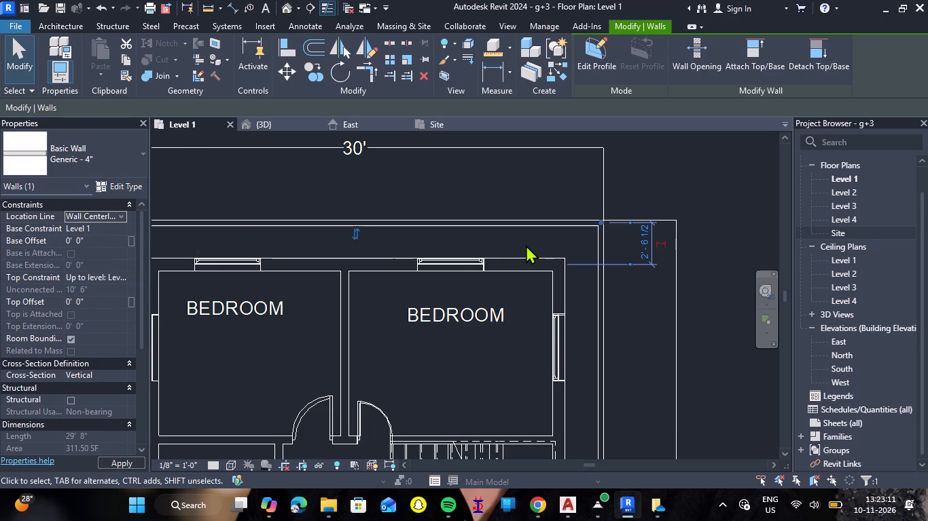
key(Escape)
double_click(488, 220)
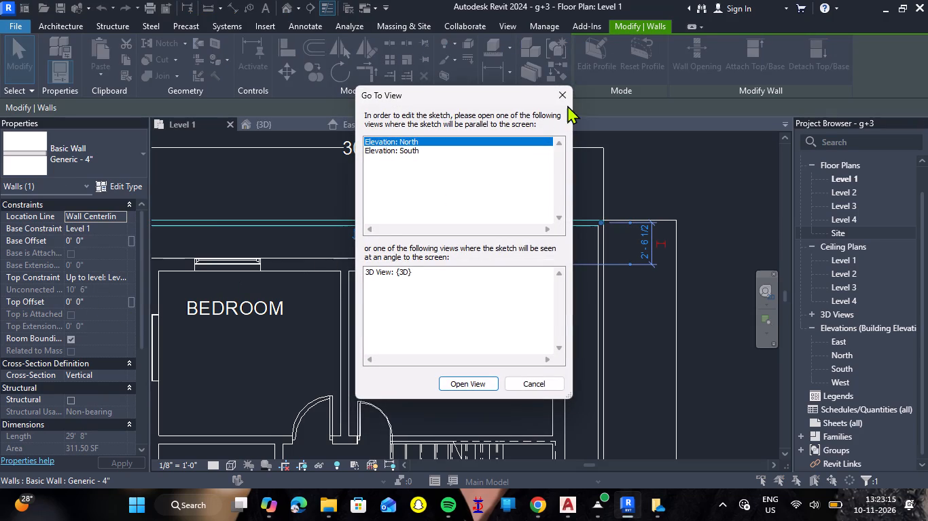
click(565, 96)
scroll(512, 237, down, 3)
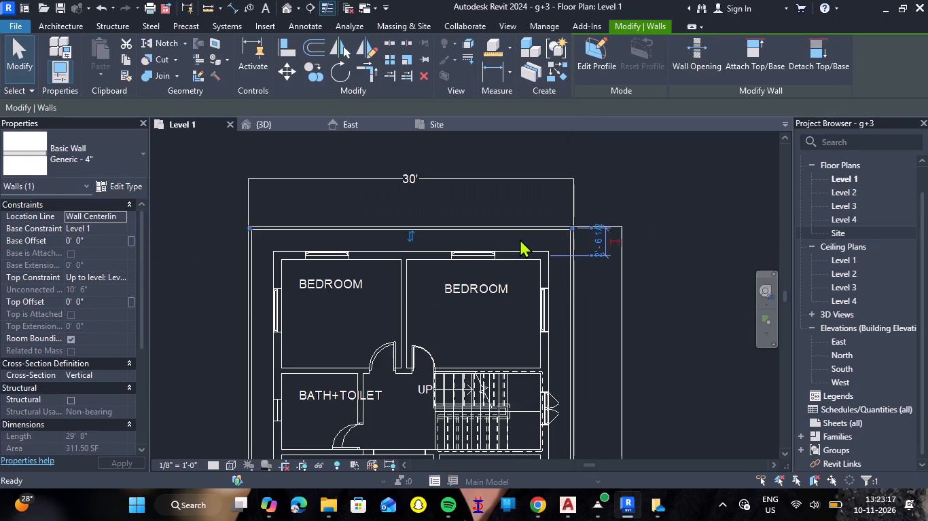
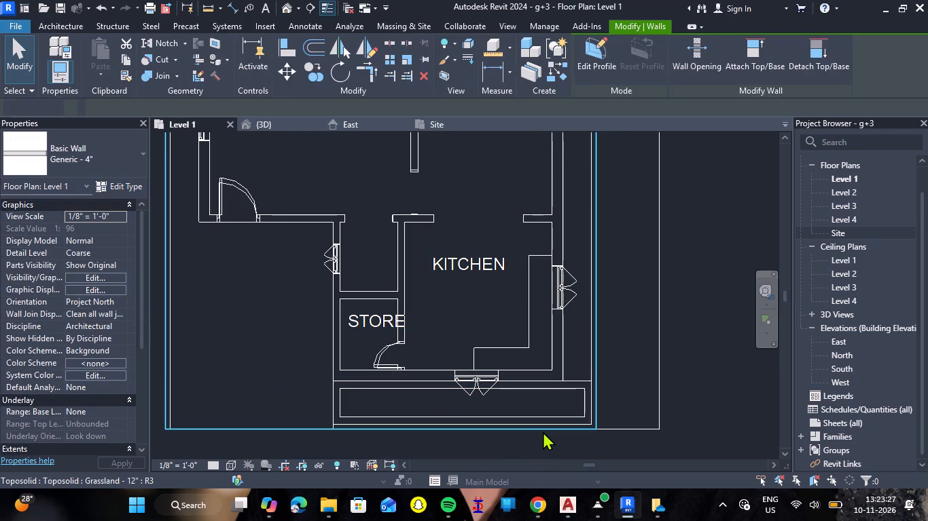
Set up a new Generic - 4" wall with its location line at Wall Centerline and an unconnected height of 4'.
scroll(535, 436, down, 4)
scroll(378, 396, down, 3)
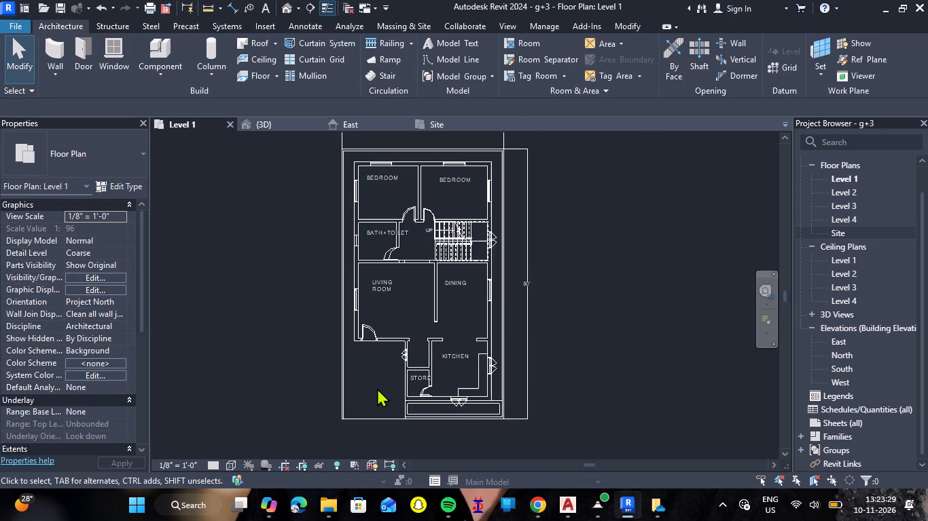
click(65, 52)
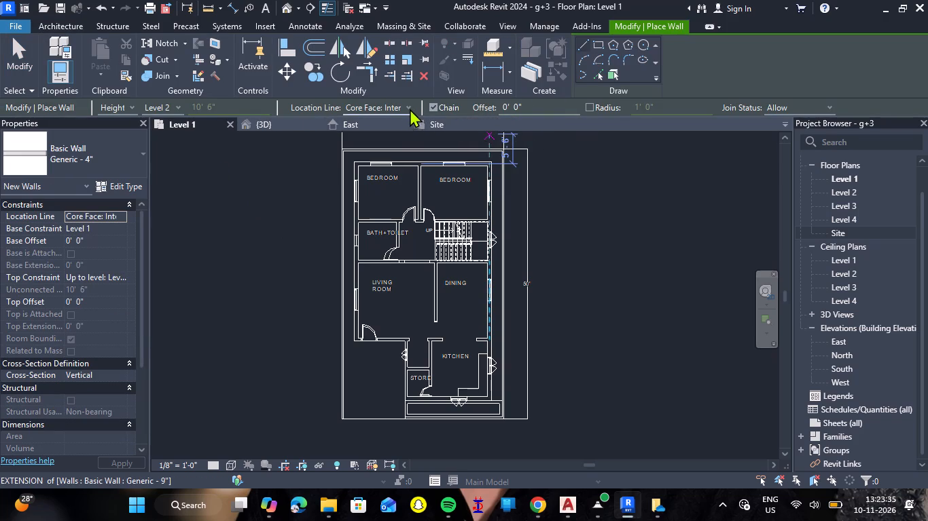
click(406, 107)
click(397, 122)
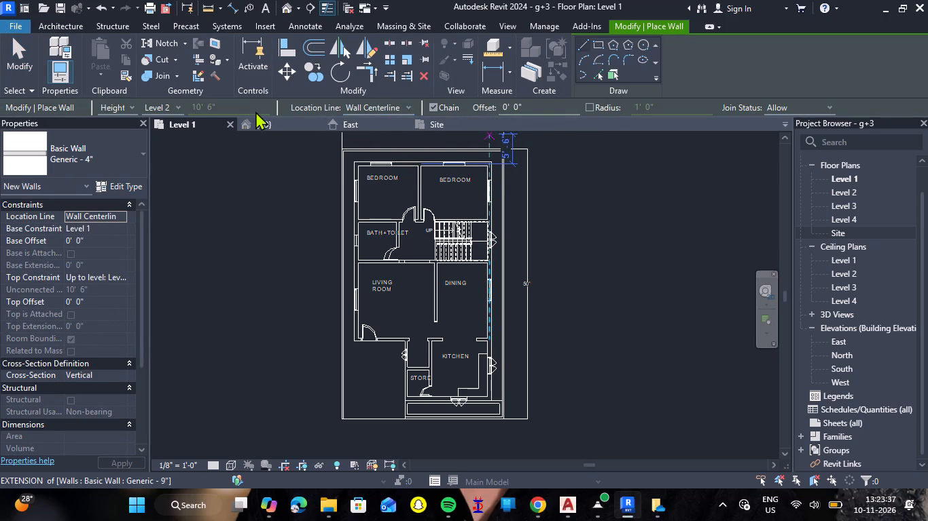
click(215, 103)
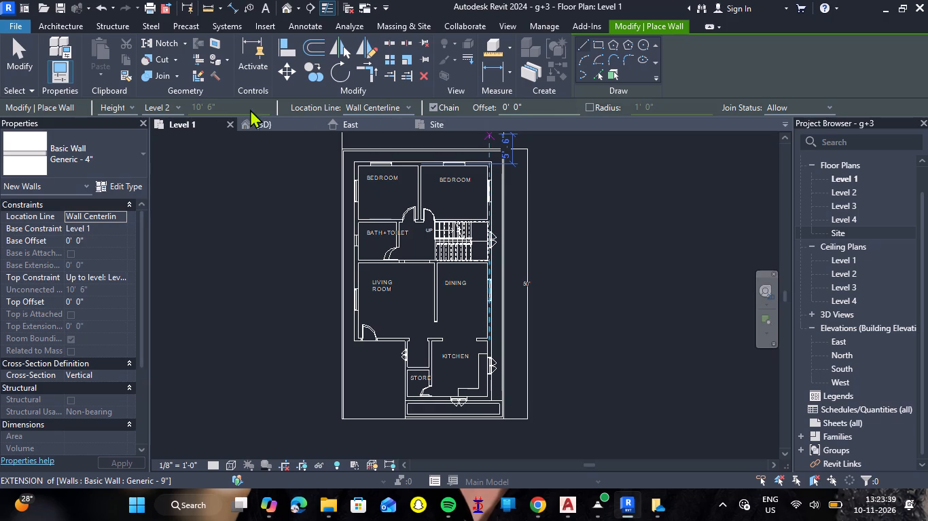
click(180, 104)
click(174, 120)
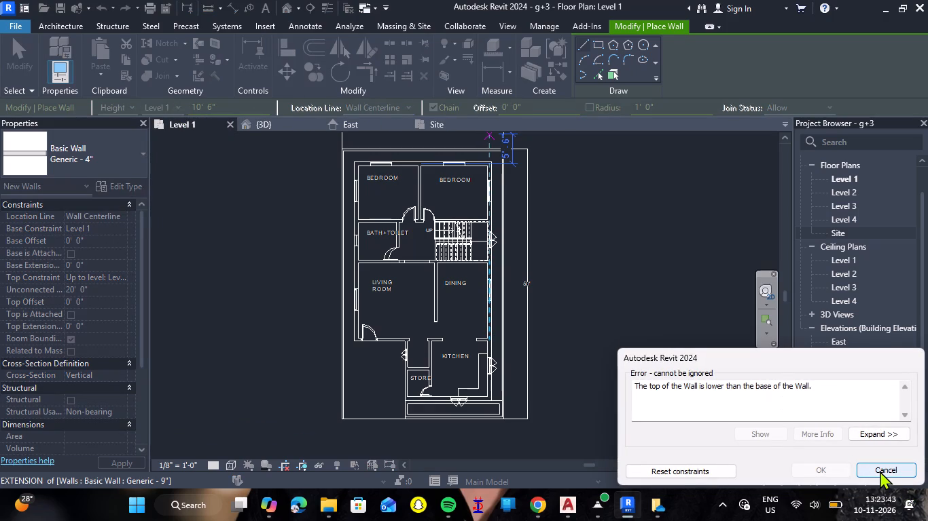
click(688, 471)
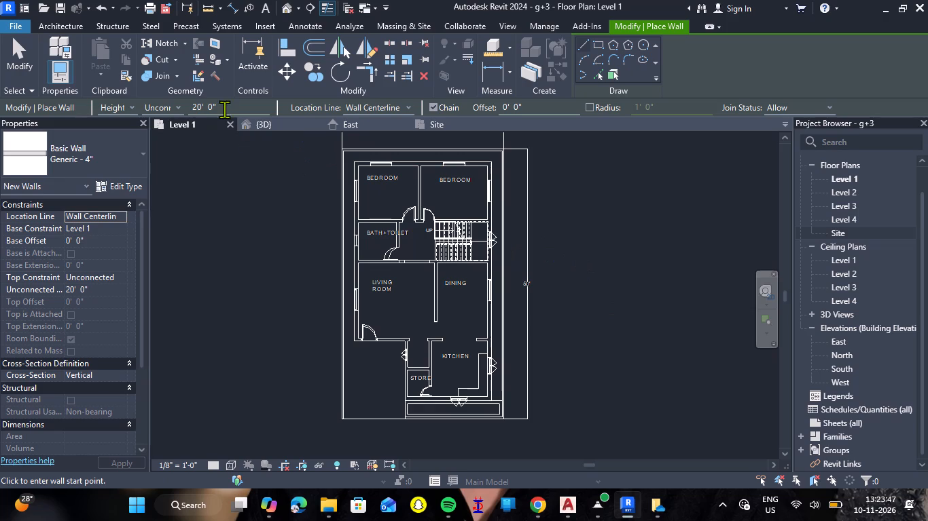
click(220, 106)
drag(220, 106, 170, 109)
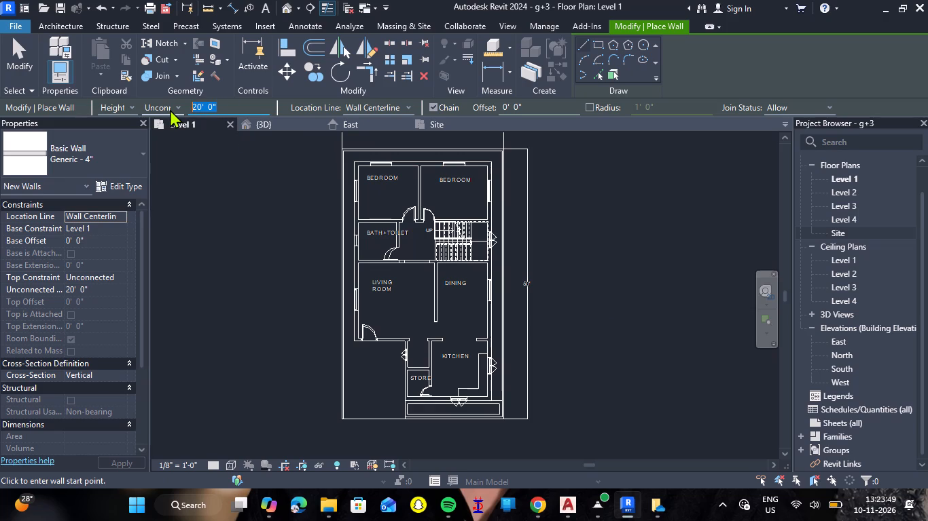
text(4')
key(Return)
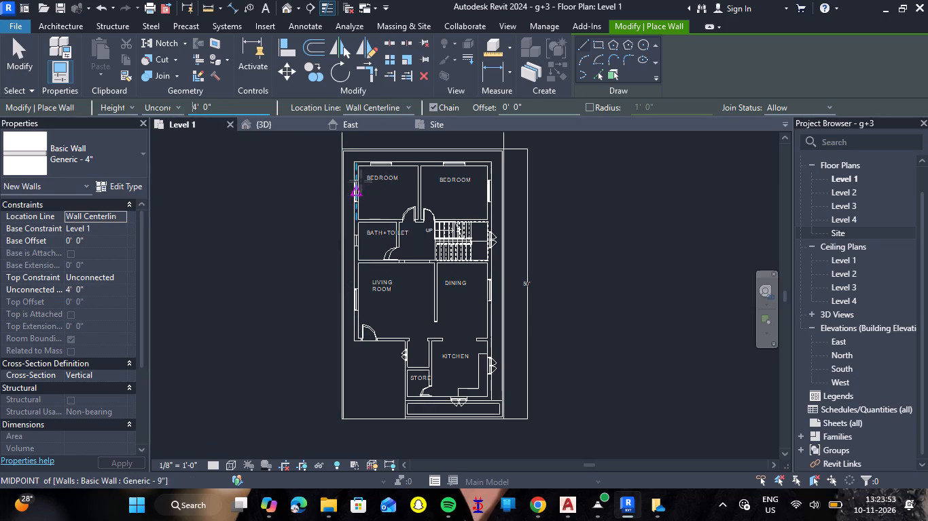
Draw the boundary wall along the plot's north edge, behind the two bedrooms, from the northwest corner to the northeast corner.
scroll(344, 147, up, 13)
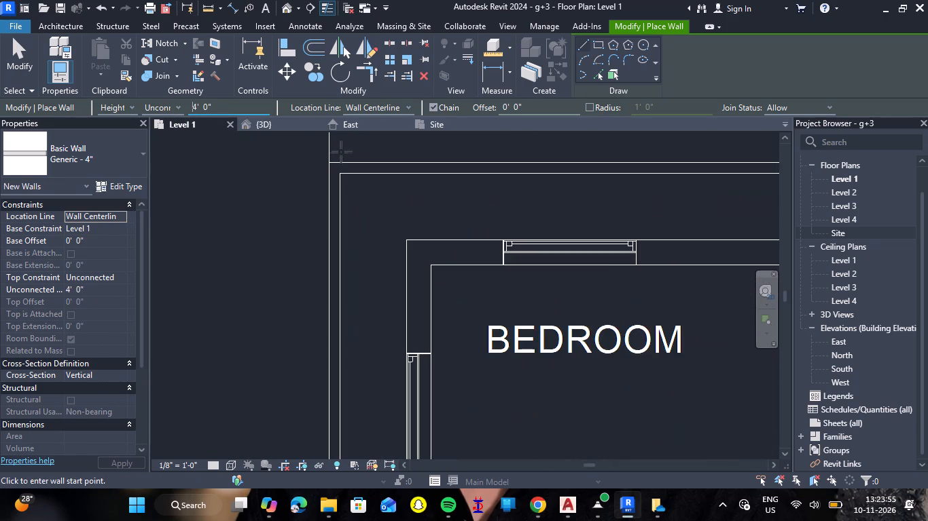
click(329, 172)
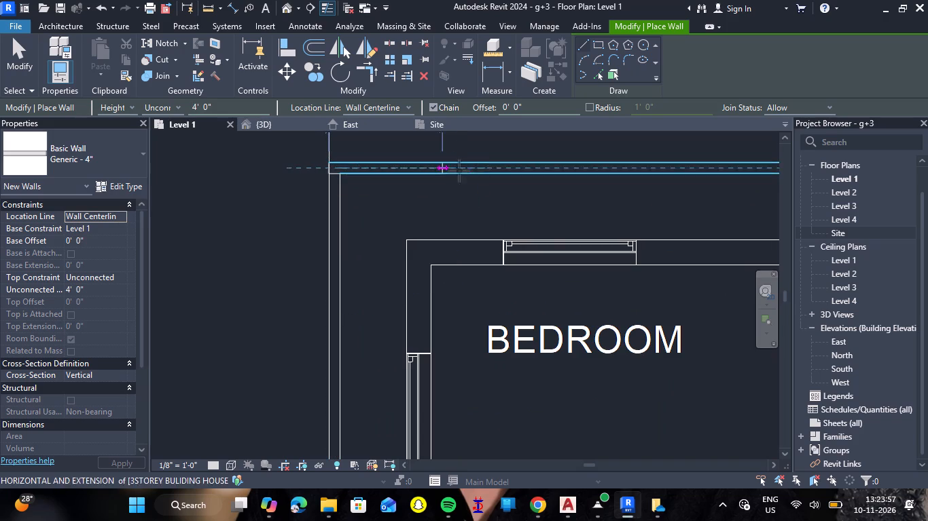
scroll(520, 168, down, 14)
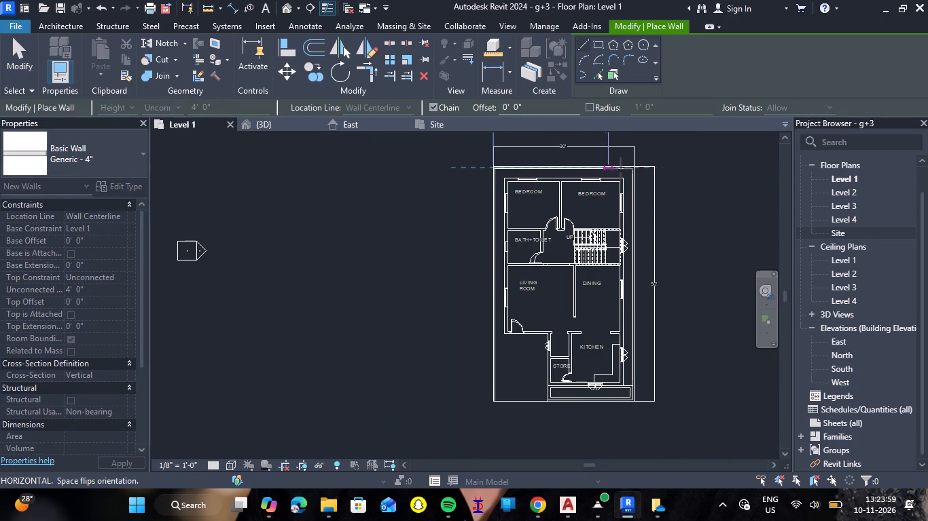
scroll(648, 167, up, 12)
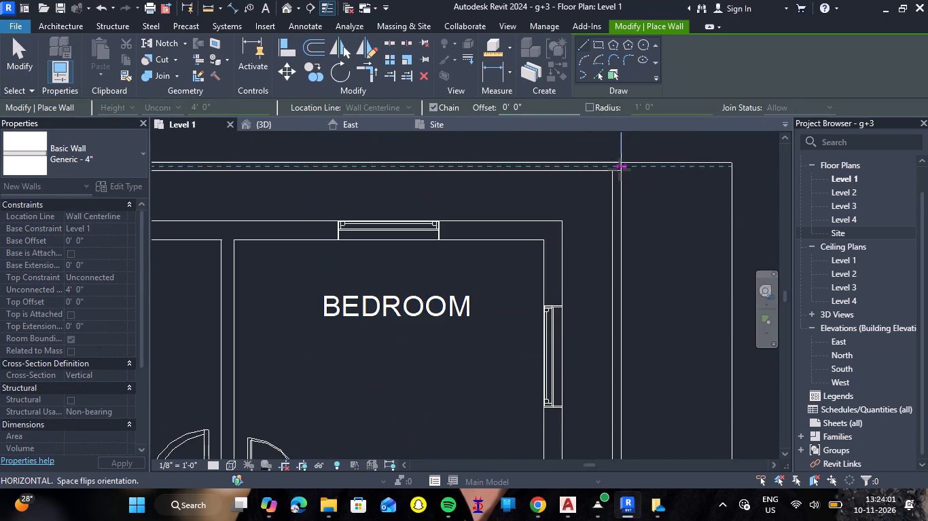
scroll(620, 170, up, 7)
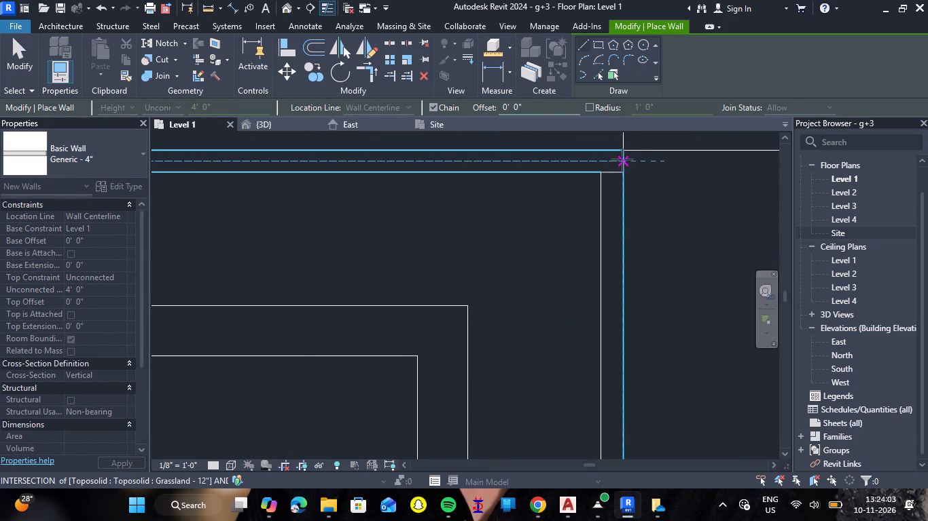
click(622, 159)
key(Escape)
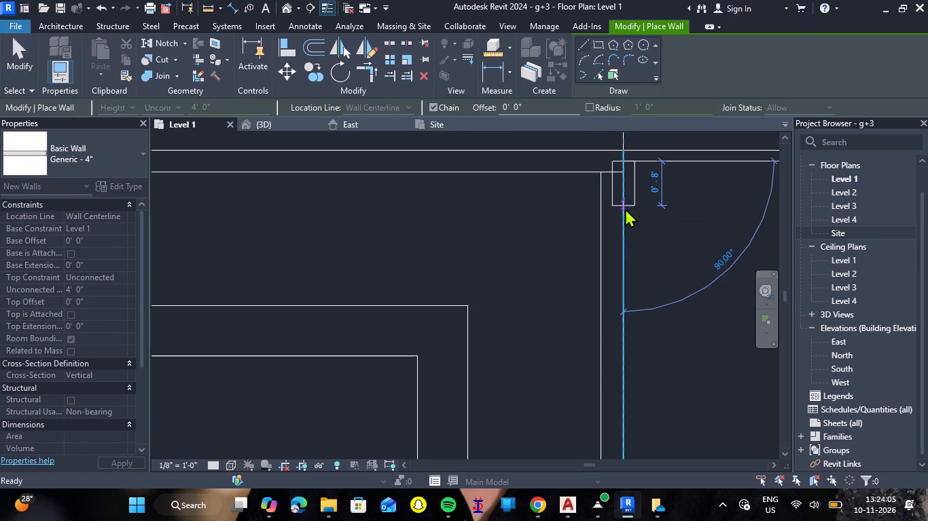
Draw the boundary wall along the plot's east side, from the northeast corner down to the southeast corner.
click(612, 172)
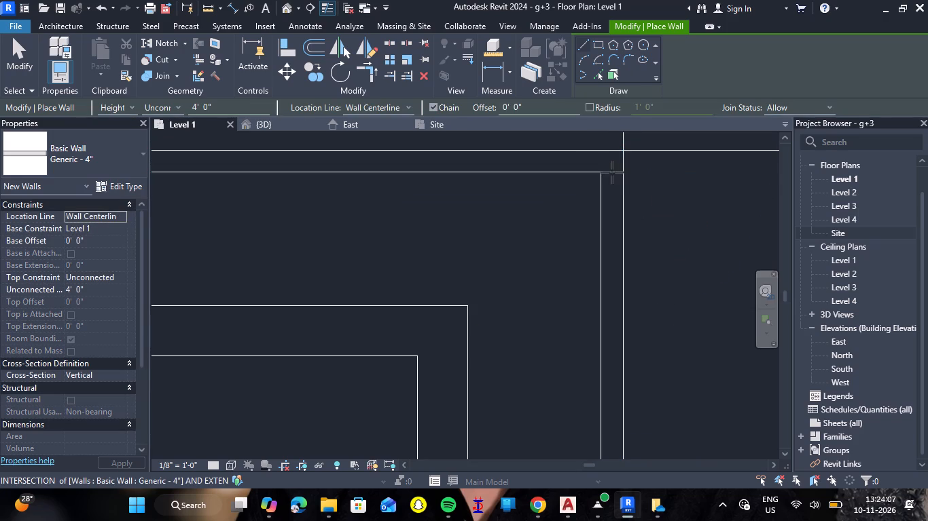
middle_drag(615, 291, 615, 176)
scroll(615, 175, down, 20)
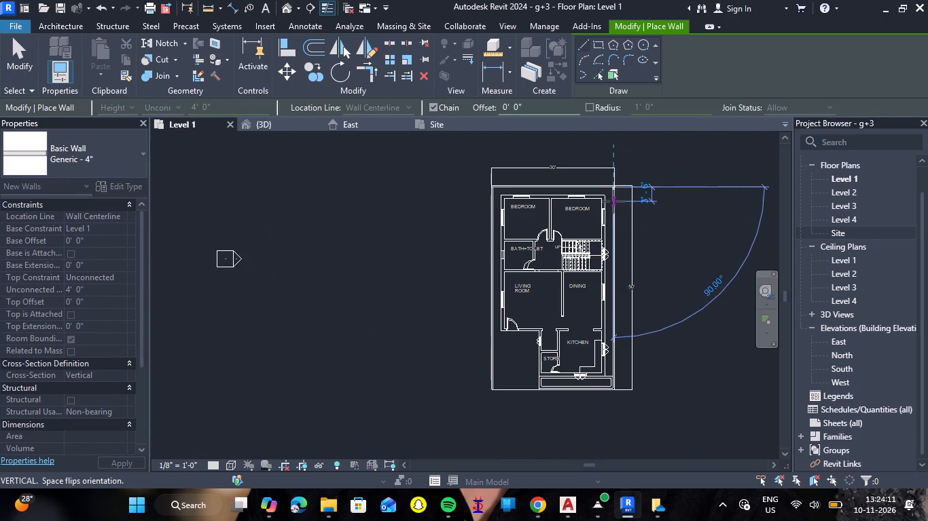
scroll(615, 390, up, 18)
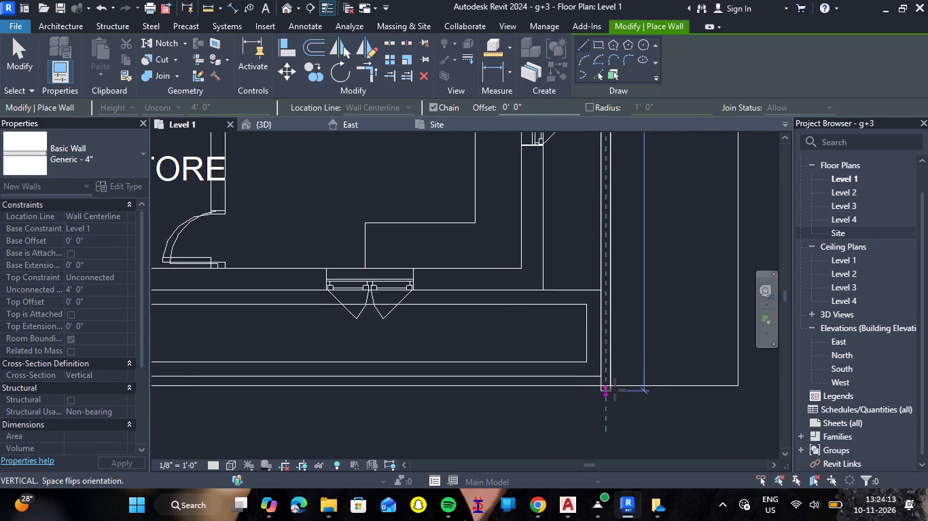
scroll(615, 390, up, 7)
click(574, 372)
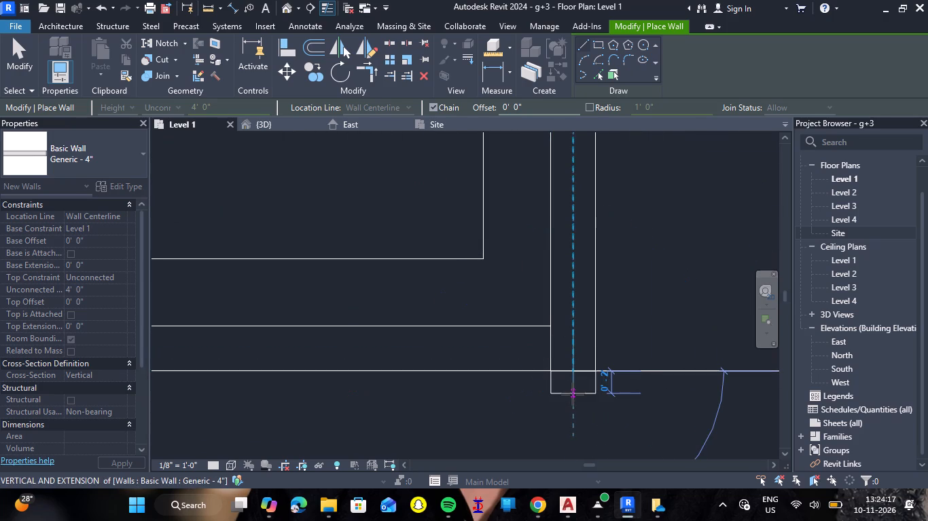
key(Escape)
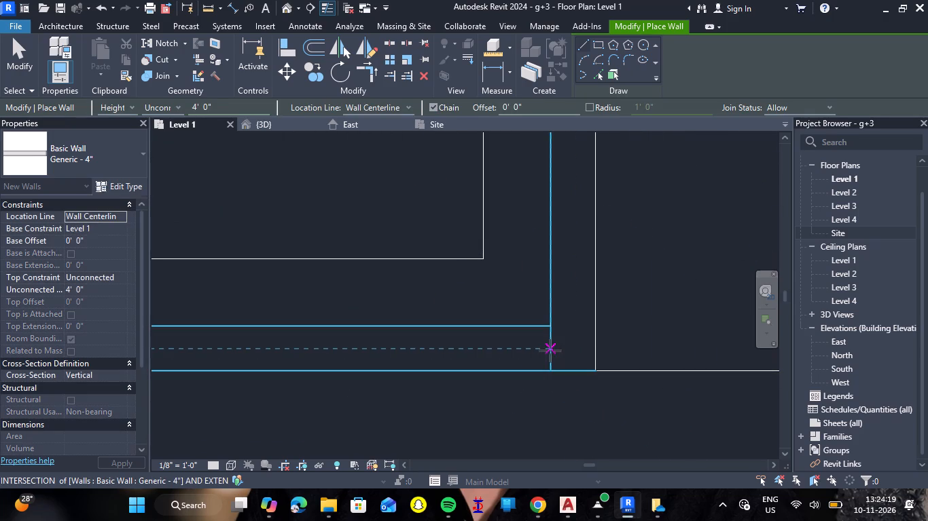
Draw the south boundary wall from the southeast corner to the outer edge of the strip below the store.
click(550, 351)
middle_click(439, 351)
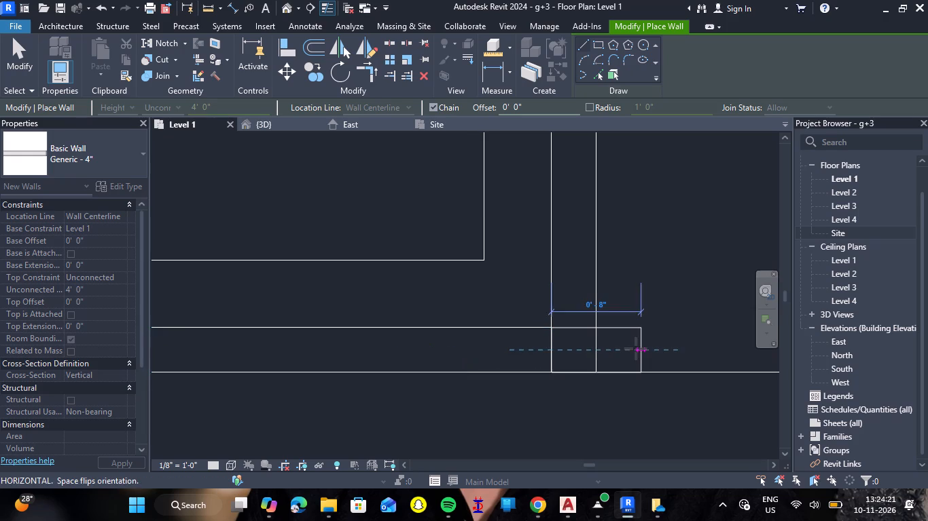
scroll(636, 349, down, 7)
scroll(581, 347, down, 6)
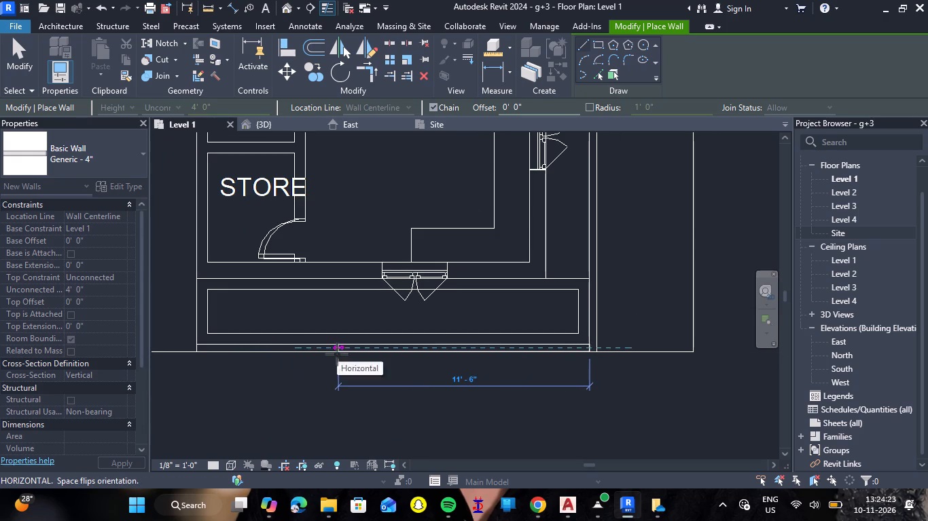
scroll(195, 340, up, 13)
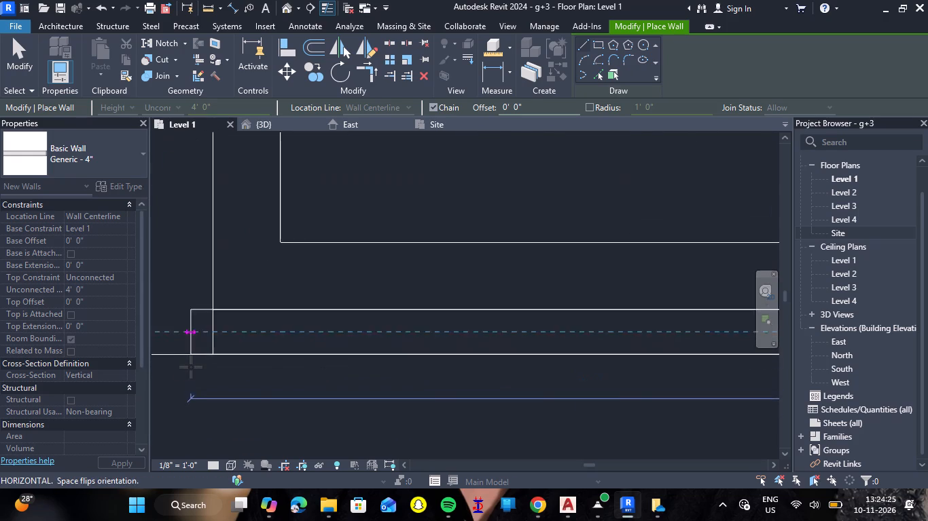
scroll(191, 367, up, 5)
click(236, 295)
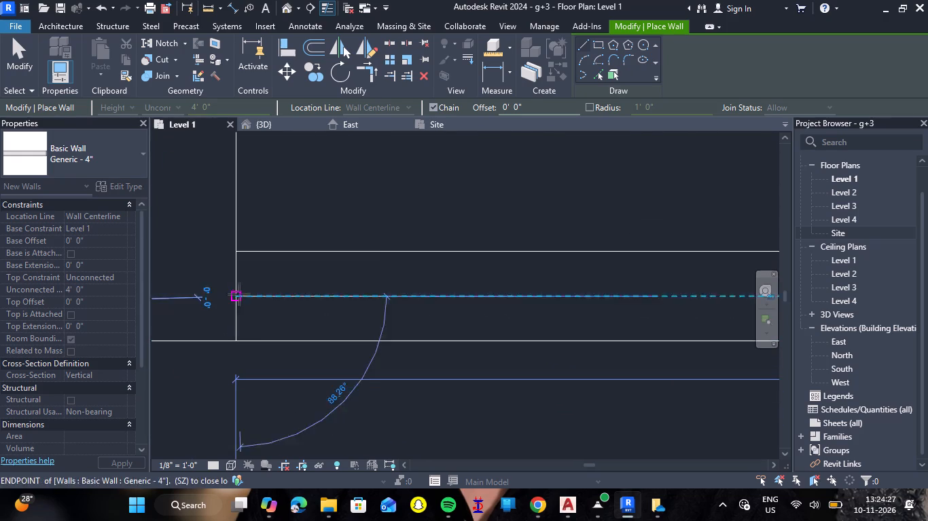
scroll(264, 296, down, 16)
scroll(272, 295, down, 7)
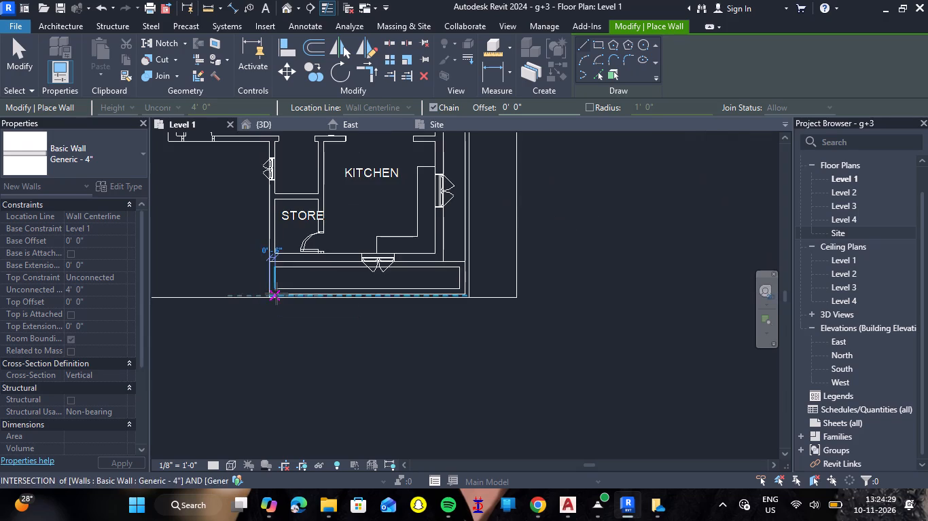
scroll(276, 294, down, 8)
key(Escape)
Draw the boundary wall along the plot's west side, from the southwest corner up to the north boundary wall.
scroll(217, 278, up, 9)
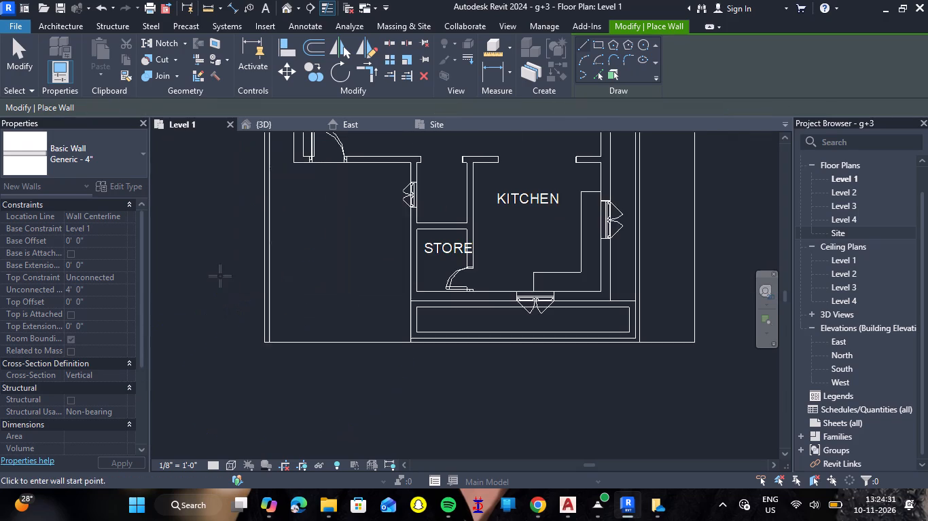
scroll(236, 294, up, 7)
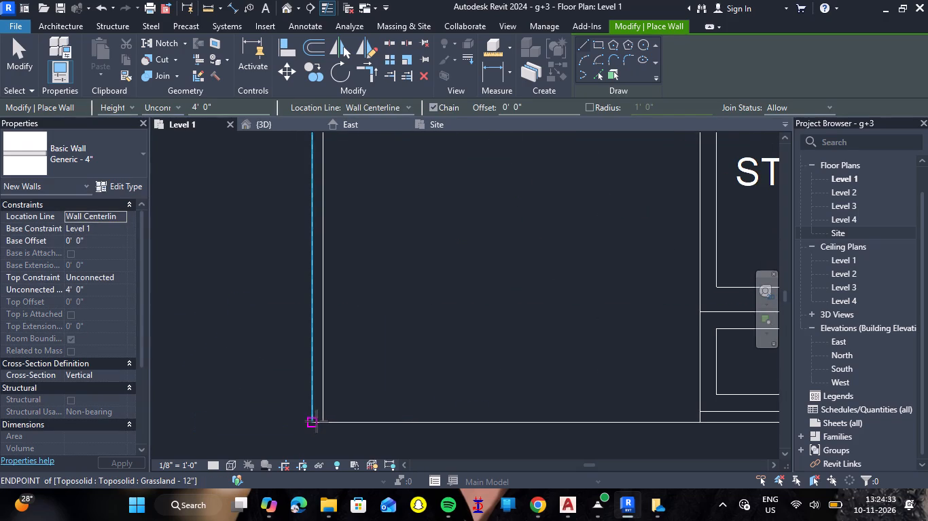
click(319, 421)
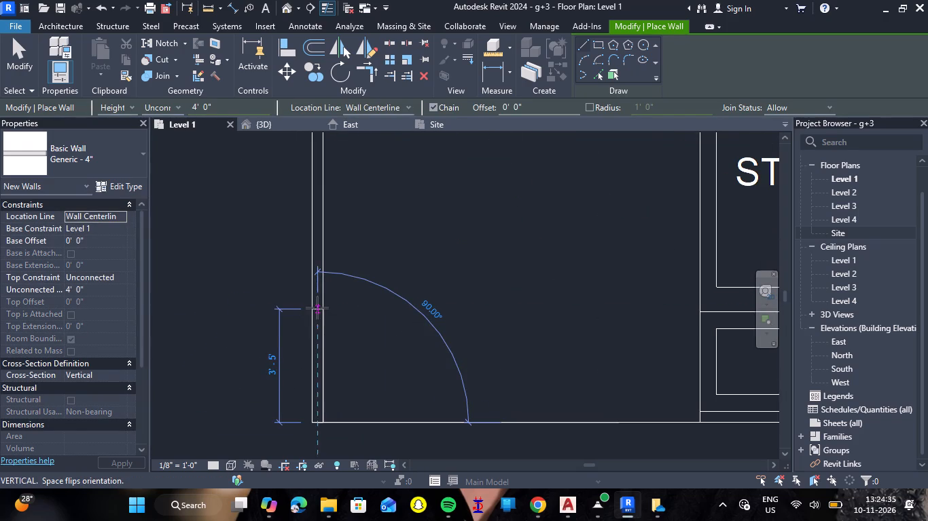
scroll(317, 308, down, 20)
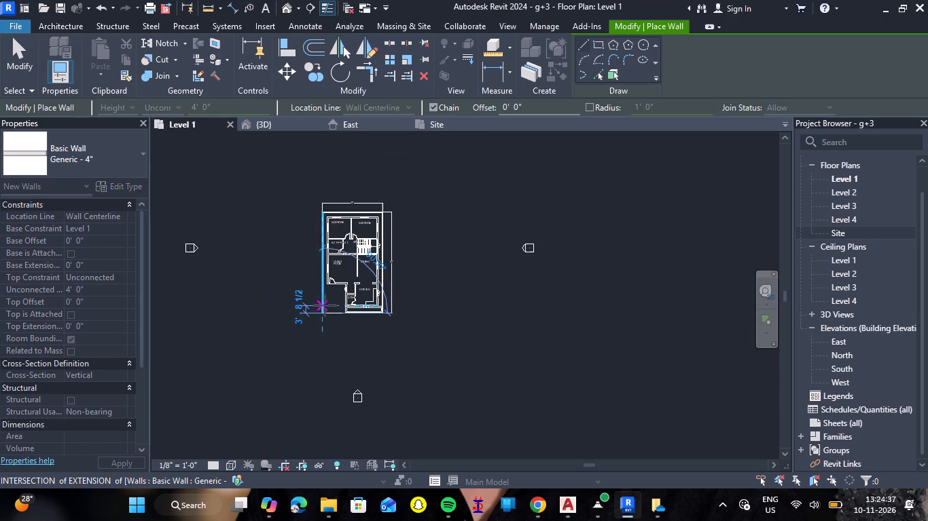
scroll(325, 208, up, 10)
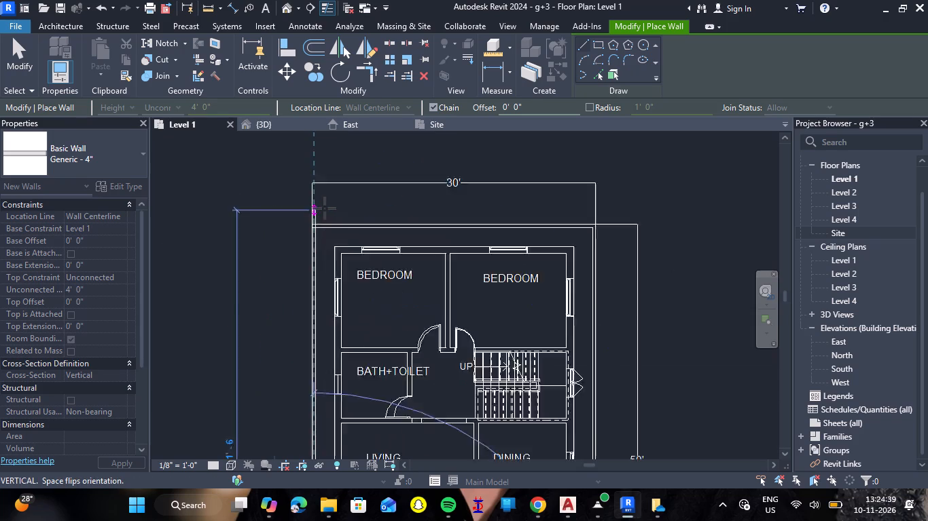
scroll(325, 208, up, 13)
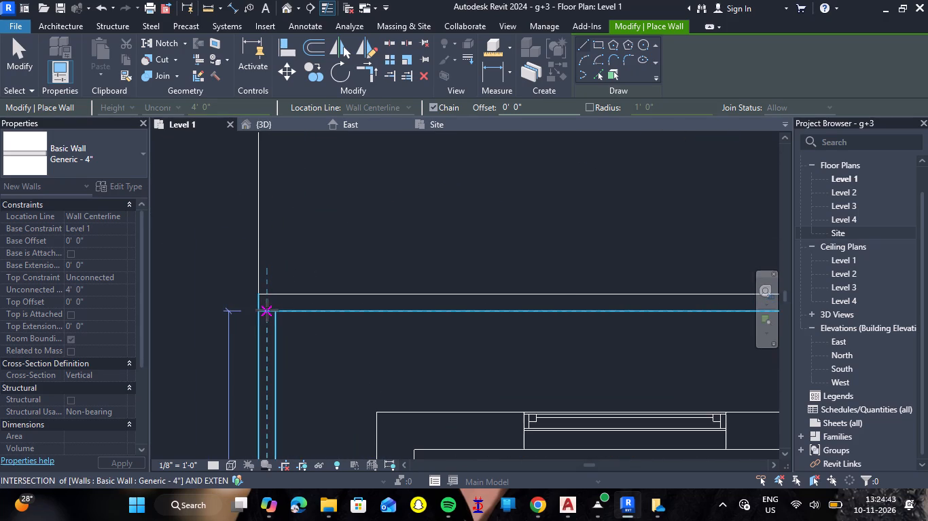
click(267, 310)
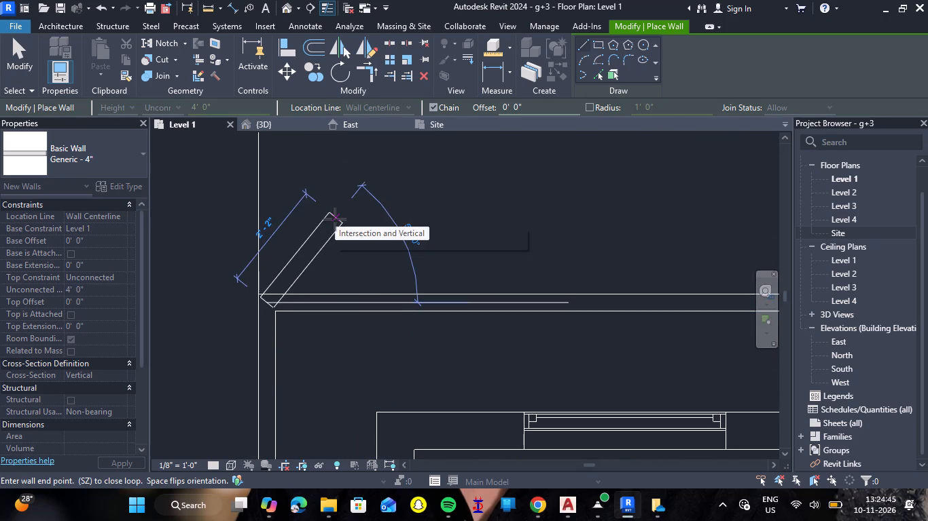
key(Escape)
Examine the boundary walls in the 3D view, close up at the front corner beside the lawn.
click(261, 126)
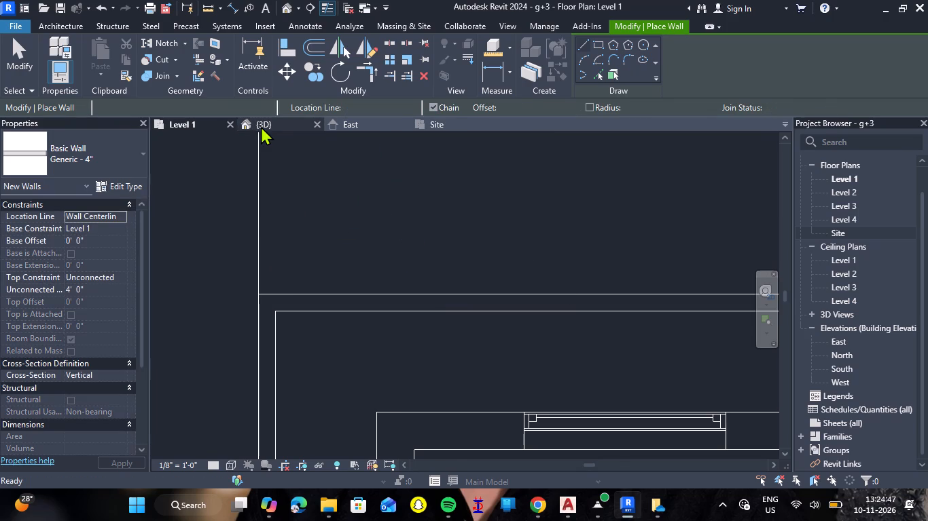
scroll(318, 182, down, 2)
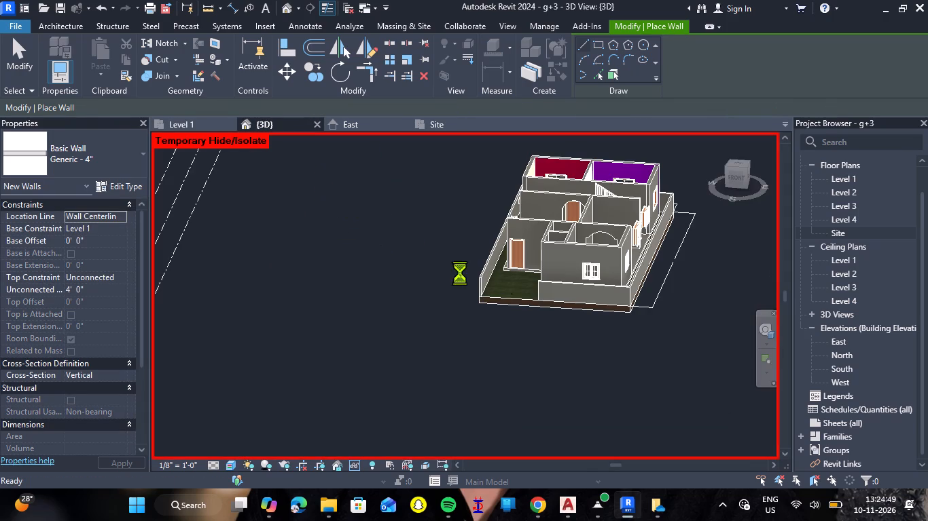
scroll(442, 267, up, 7)
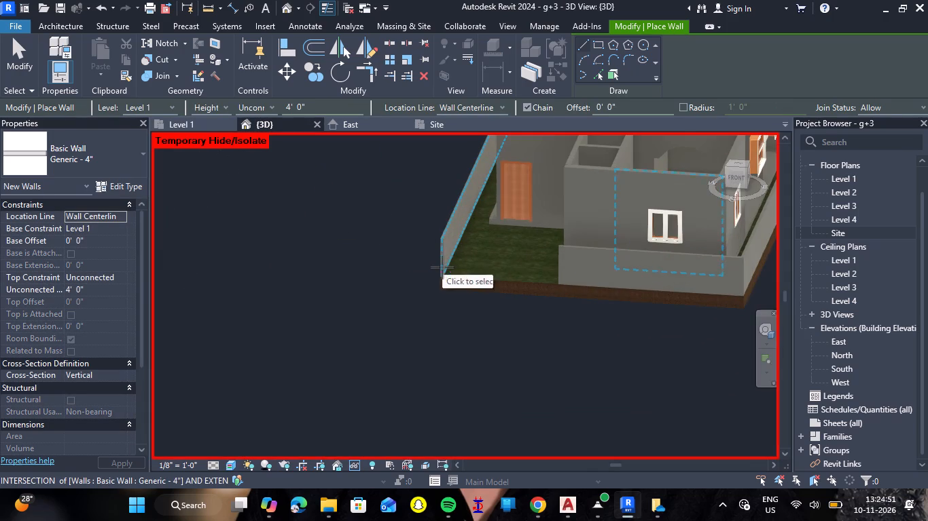
scroll(442, 267, up, 11)
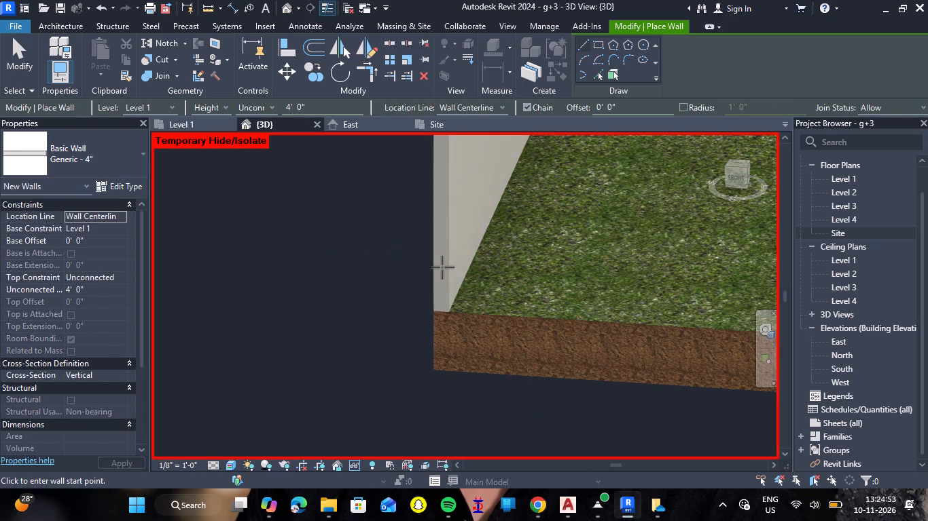
Examine the boundary walls around the whole house in the 3D view, from the lawn corner to the front wall.
scroll(442, 268, down, 8)
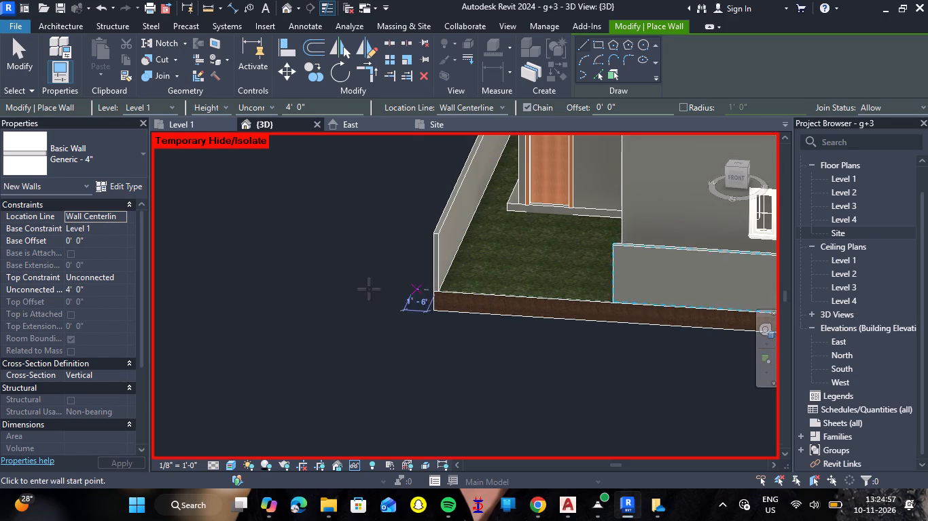
scroll(275, 267, down, 7)
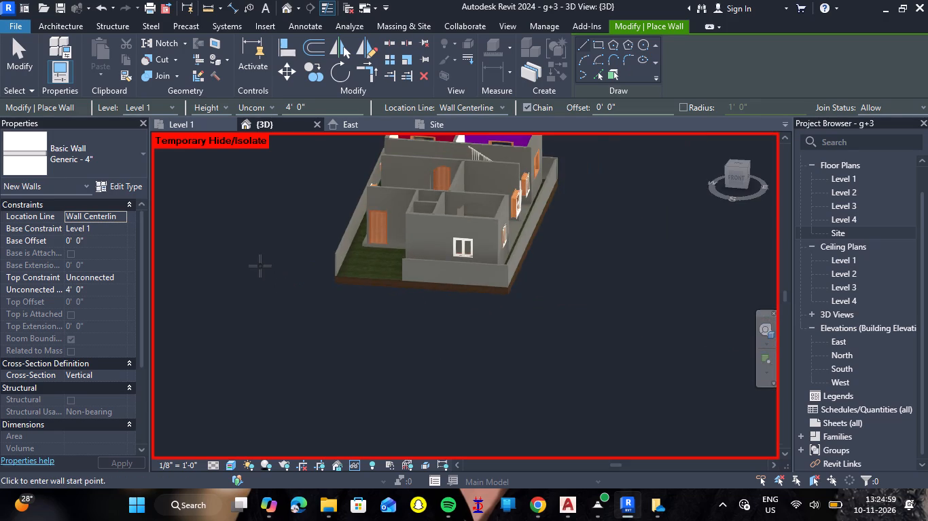
scroll(245, 290, down, 3)
shift+middle_drag(230, 322, 276, 323)
shift+right_drag(230, 322, 276, 323)
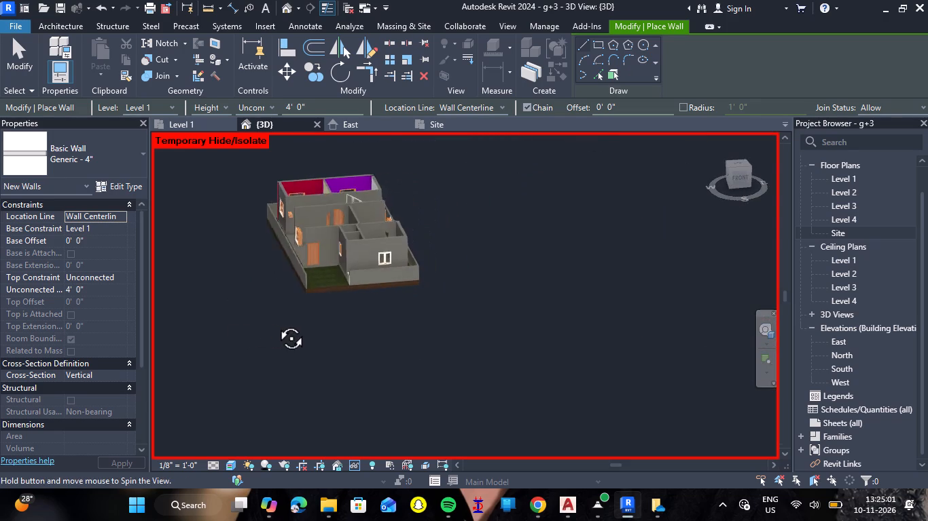
shift+right_drag(276, 323, 283, 322)
shift+middle_drag(276, 323, 283, 322)
scroll(391, 226, up, 7)
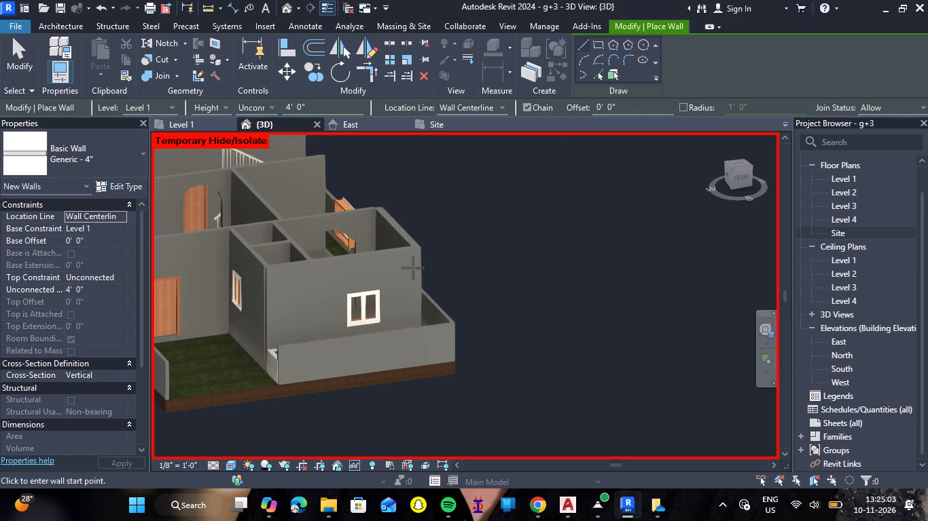
scroll(414, 268, down, 4)
End wall placement and reset Temporary Hide/Isolate in the 3D view so the hidden elements are shown again.
key(Escape)
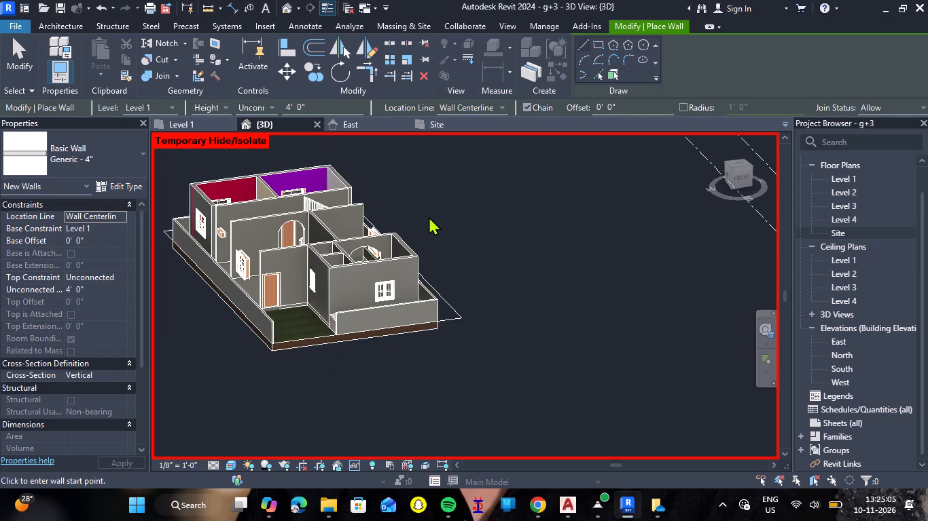
text(HR)
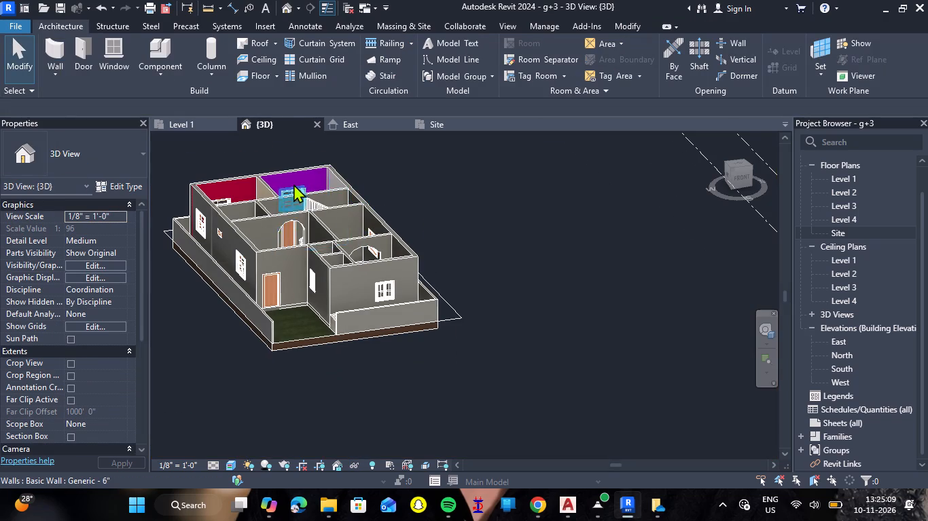
Examine the complete ground-floor walls in 3D, including the red and purple rear rooms, from the northwest corner and the front.
scroll(293, 182, up, 3)
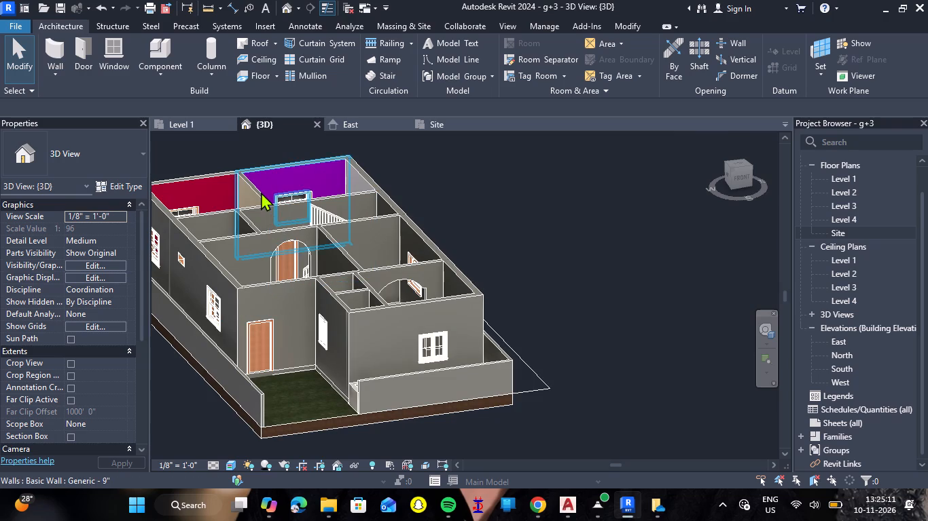
scroll(541, 206, down, 2)
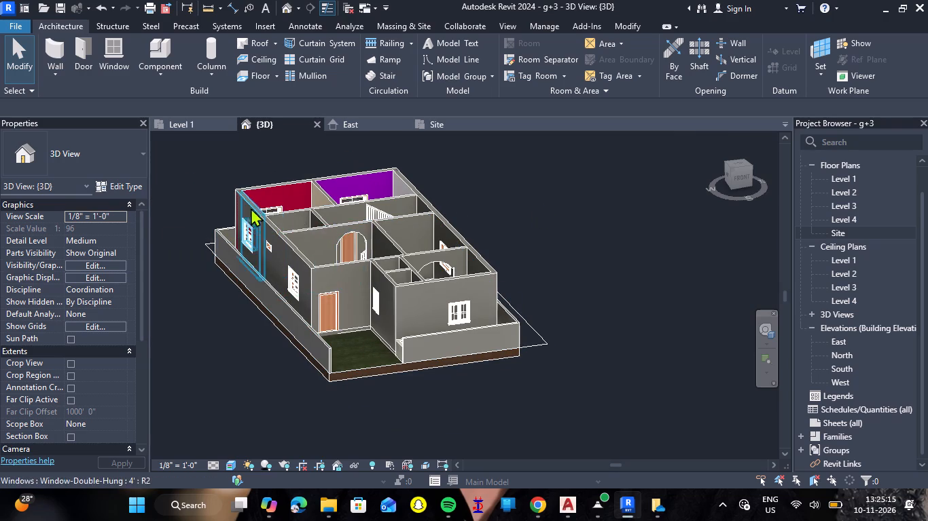
scroll(230, 203, up, 16)
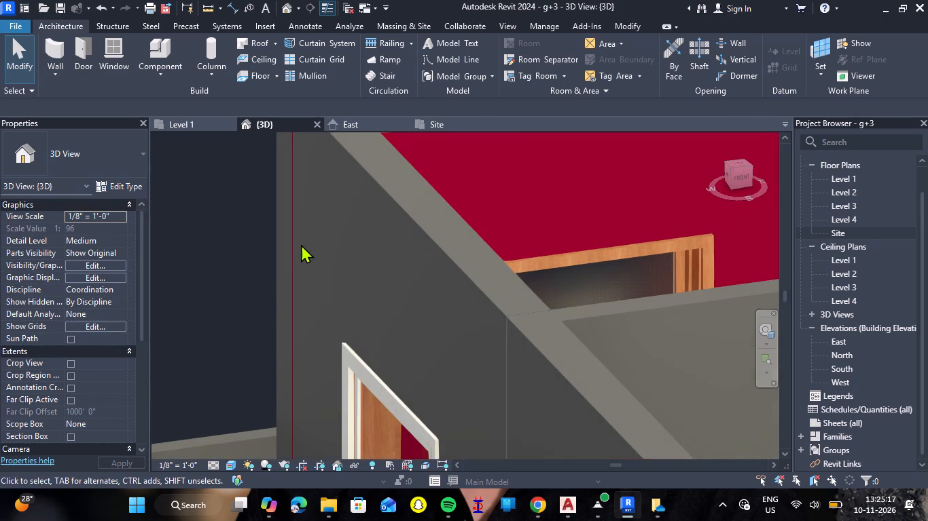
scroll(301, 244, down, 12)
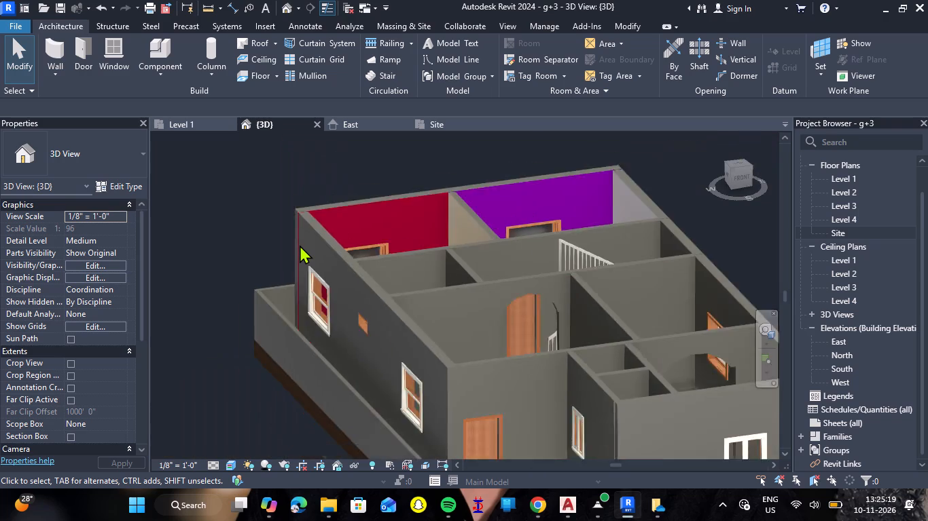
scroll(299, 245, down, 4)
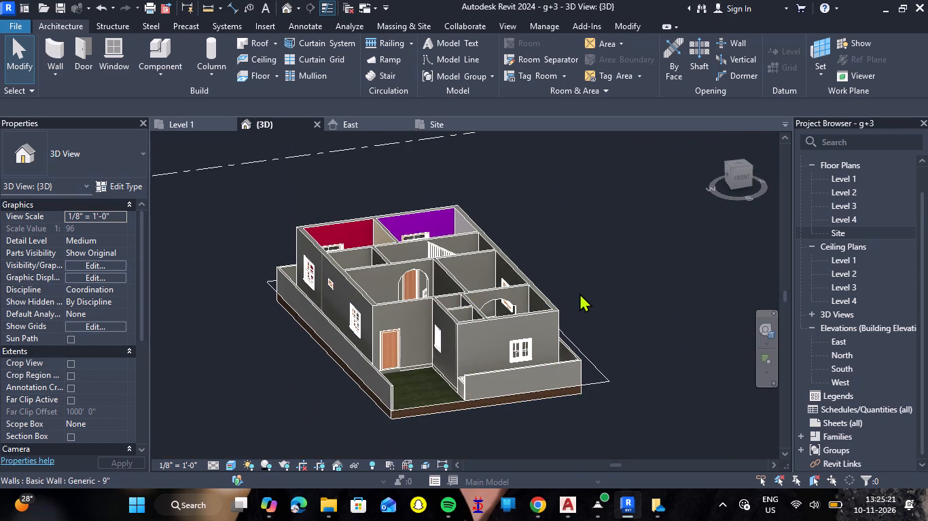
shift+right_drag(610, 303, 573, 320)
shift+middle_drag(571, 333, 573, 320)
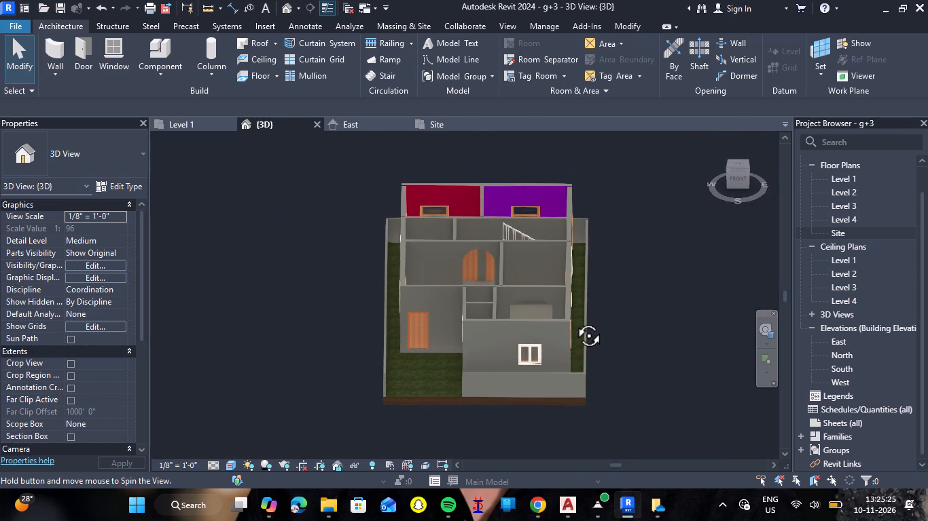
shift+middle_drag(573, 320, 575, 317)
shift+right_drag(573, 320, 575, 317)
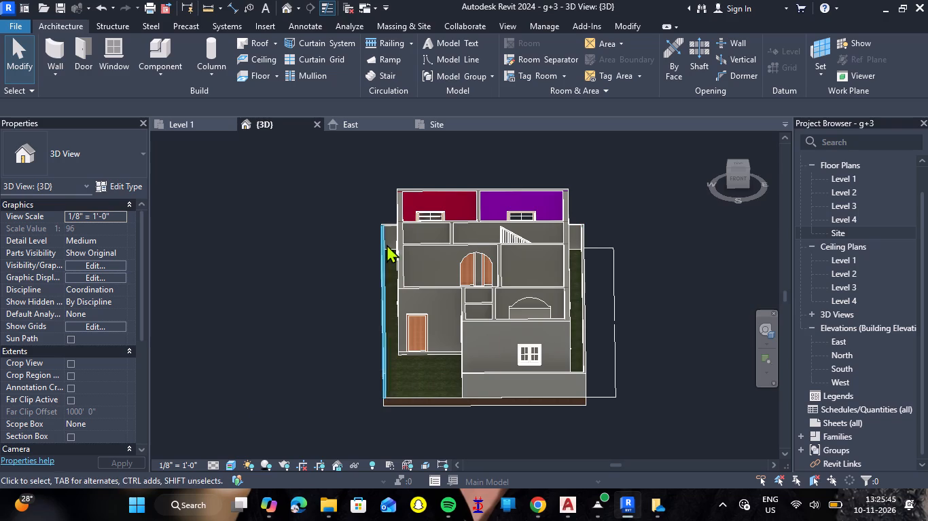
Paint the hall wall with the arched opening and the south-facing wall of the adjoining east room with the PEACH material.
scroll(463, 216, up, 5)
text(PT)
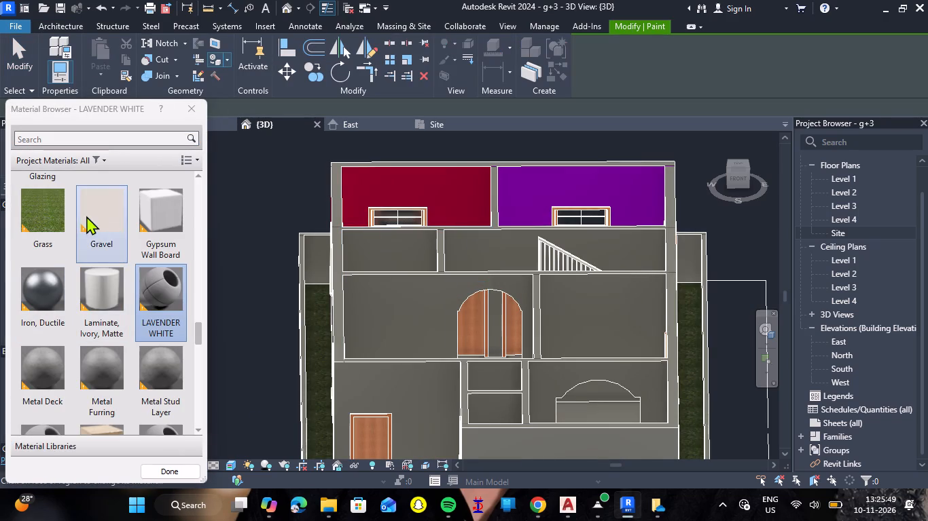
scroll(108, 284, down, 5)
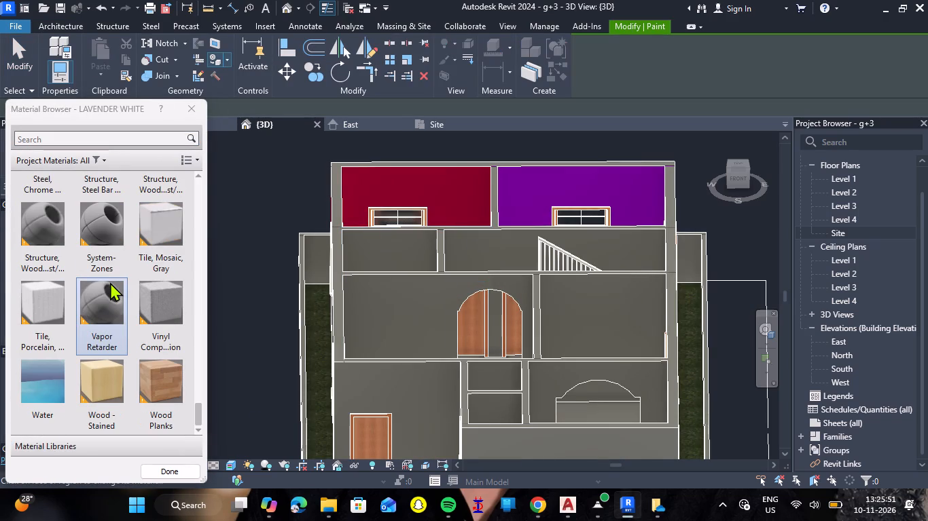
scroll(110, 282, down, 2)
scroll(109, 286, up, 9)
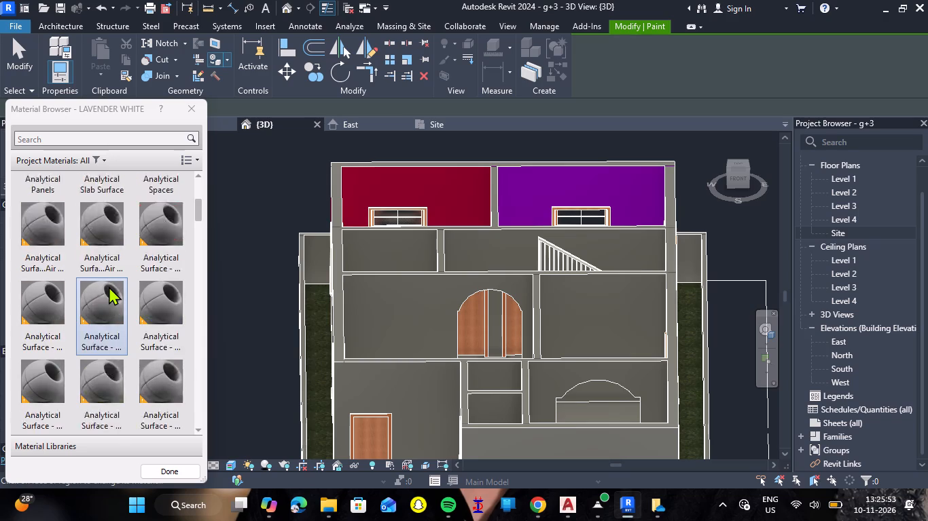
scroll(109, 286, up, 2)
scroll(109, 286, down, 3)
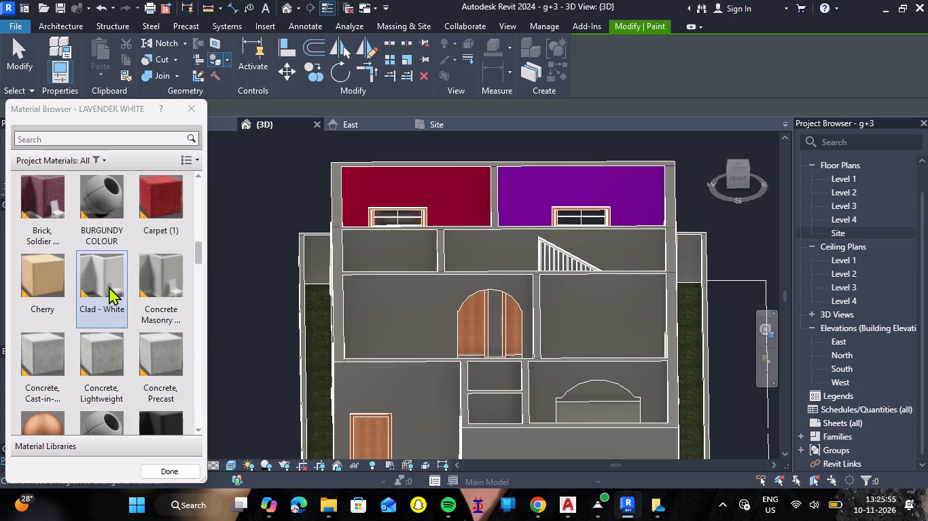
scroll(109, 286, up, 8)
scroll(109, 286, down, 5)
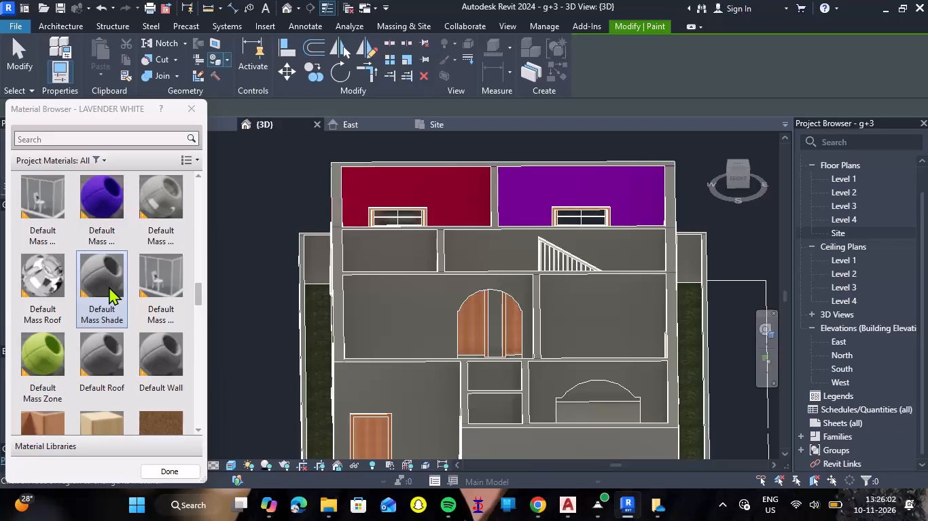
scroll(109, 286, down, 3)
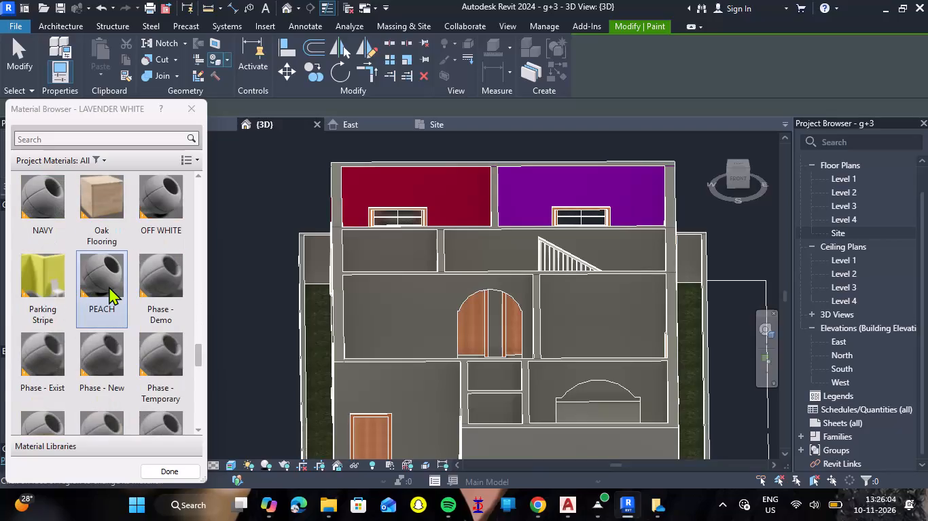
click(109, 286)
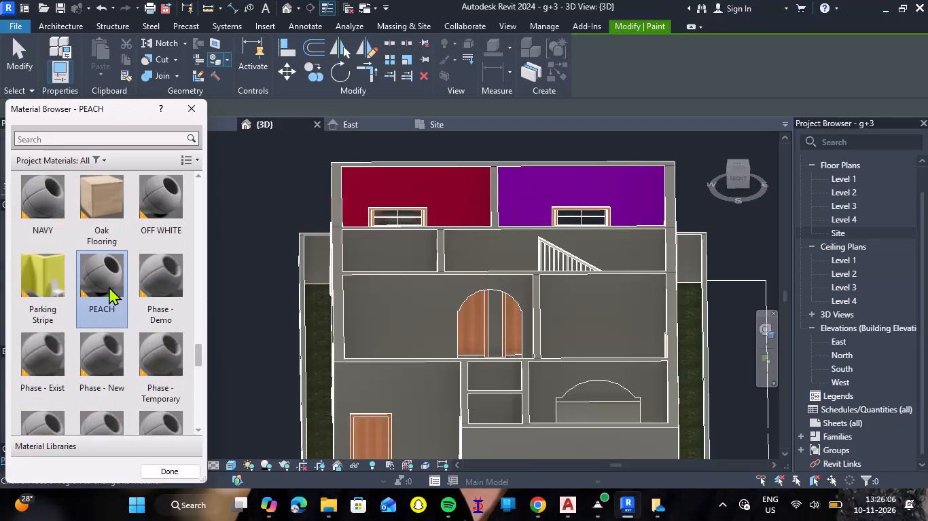
click(376, 304)
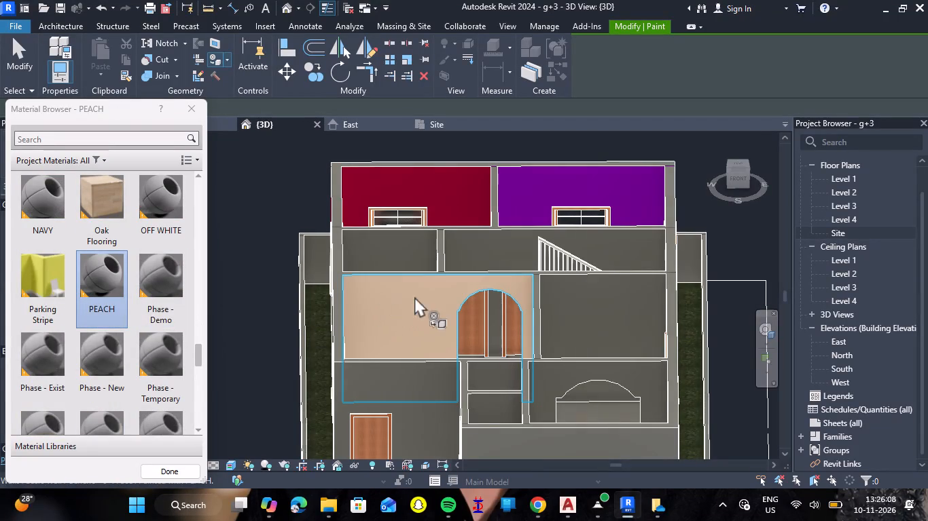
click(577, 295)
Paint the inner face of the house's west wall, around the hall window, with the PEACH material.
scroll(541, 296, down, 2)
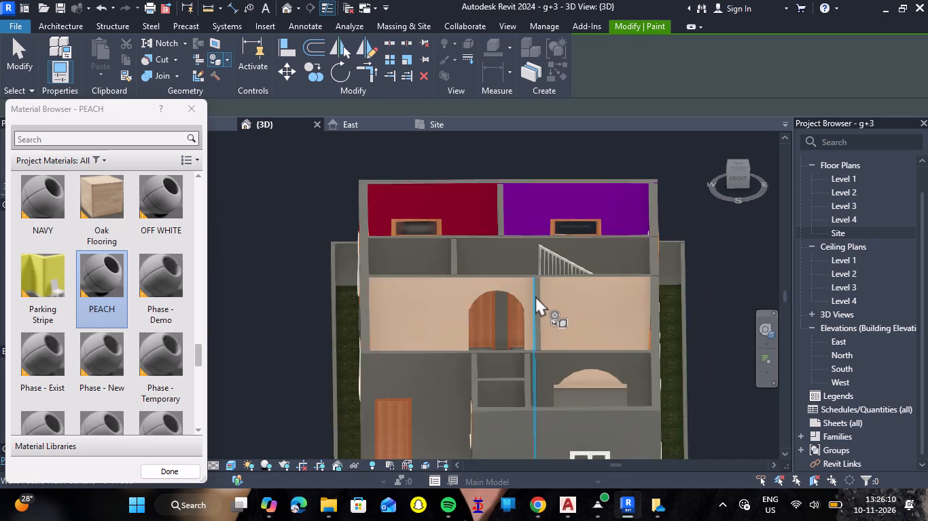
scroll(535, 296, down, 1)
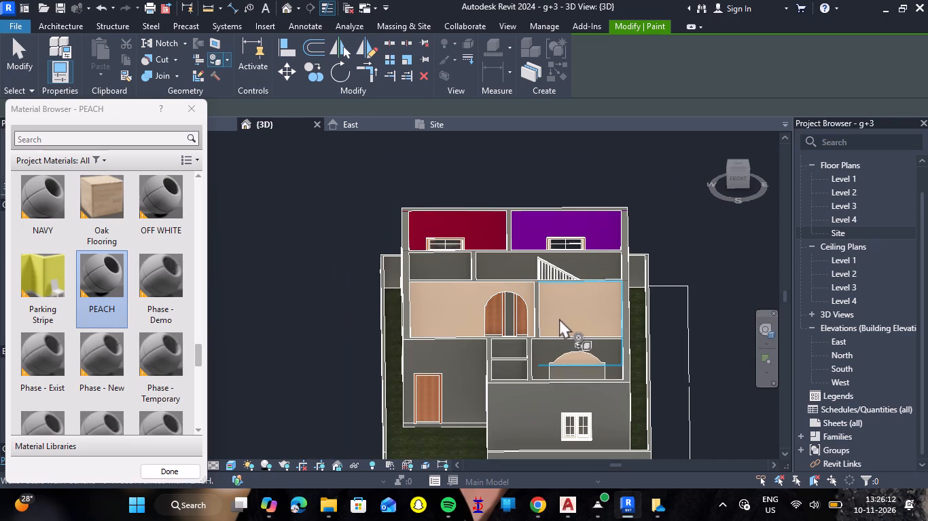
shift+right_drag(558, 321, 421, 360)
shift+middle_drag(556, 324, 421, 360)
scroll(678, 323, down, 5)
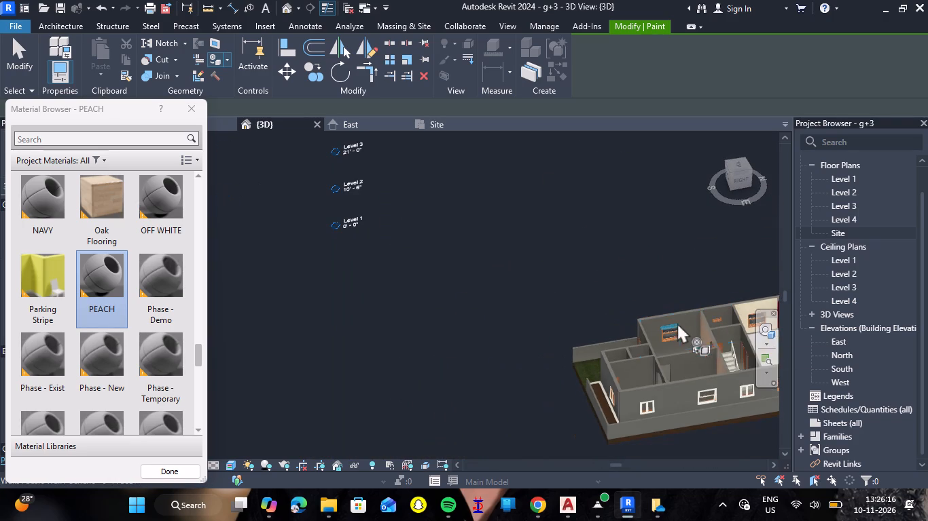
click(686, 319)
scroll(679, 337, down, 1)
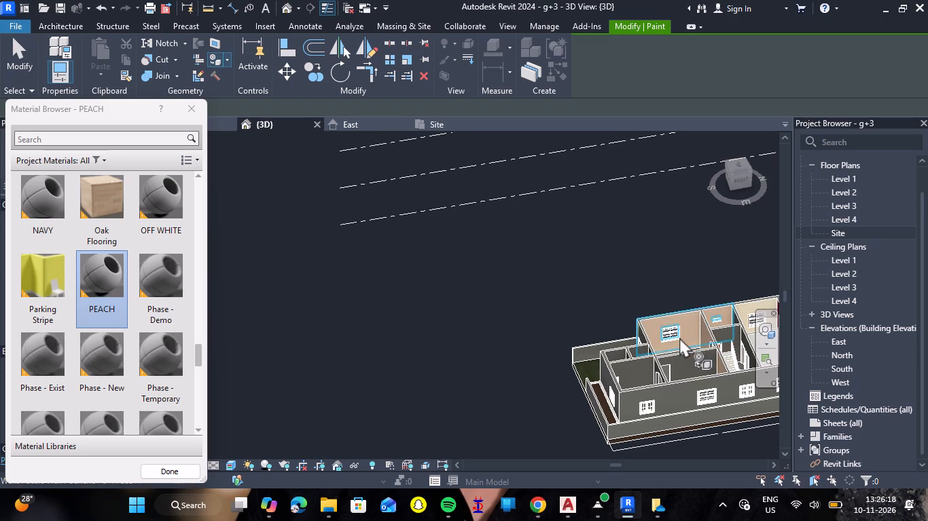
Paint the inner face of the hall's south wall, which holds the entrance door, with the PEACH material.
shift+right_drag(686, 340, 579, 277)
shift+middle_drag(686, 340, 579, 277)
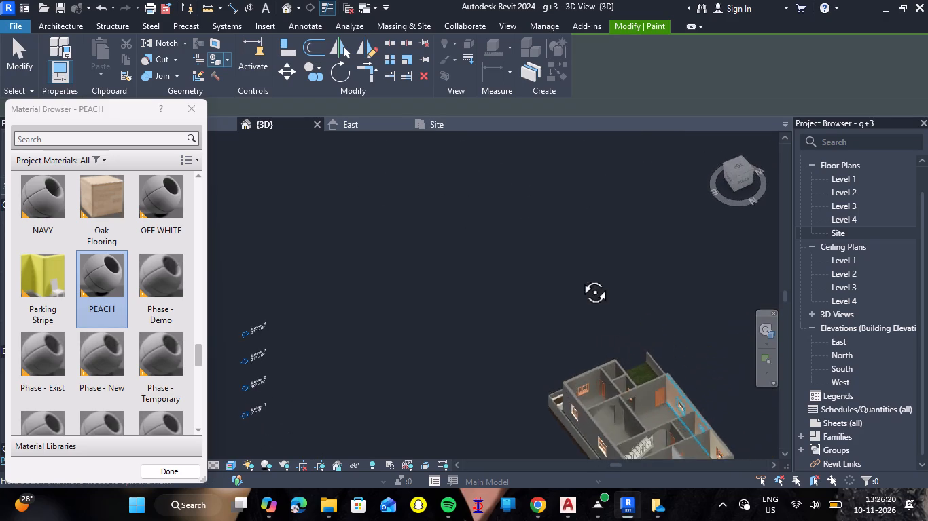
shift+middle_drag(579, 277, 485, 284)
shift+right_drag(579, 277, 485, 284)
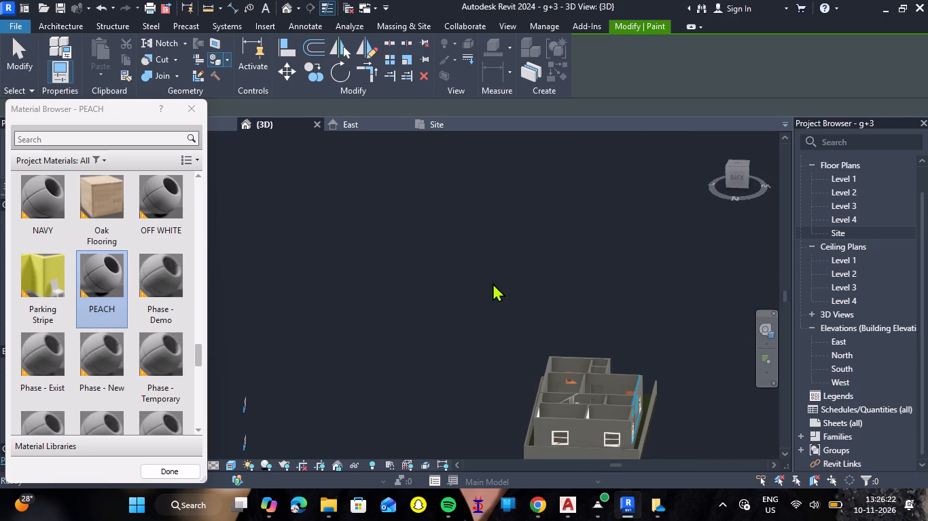
scroll(603, 389, up, 7)
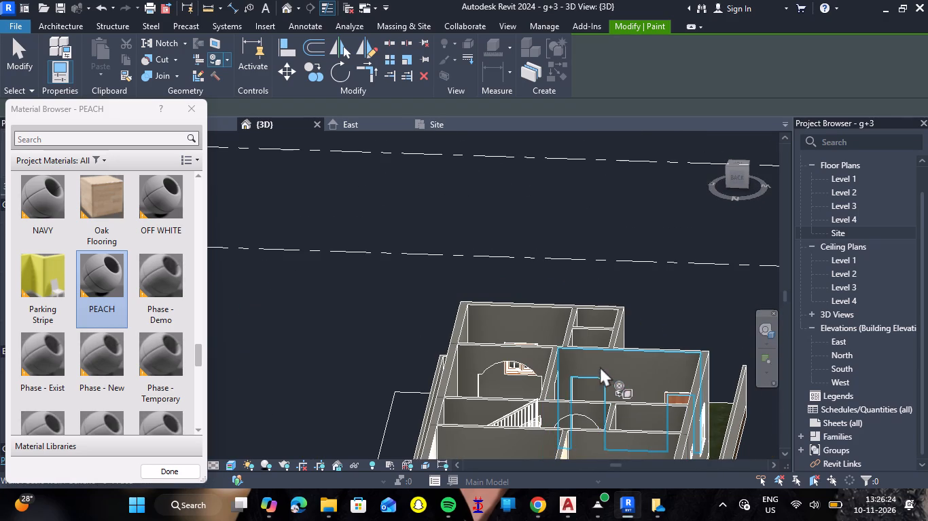
scroll(644, 302, down, 2)
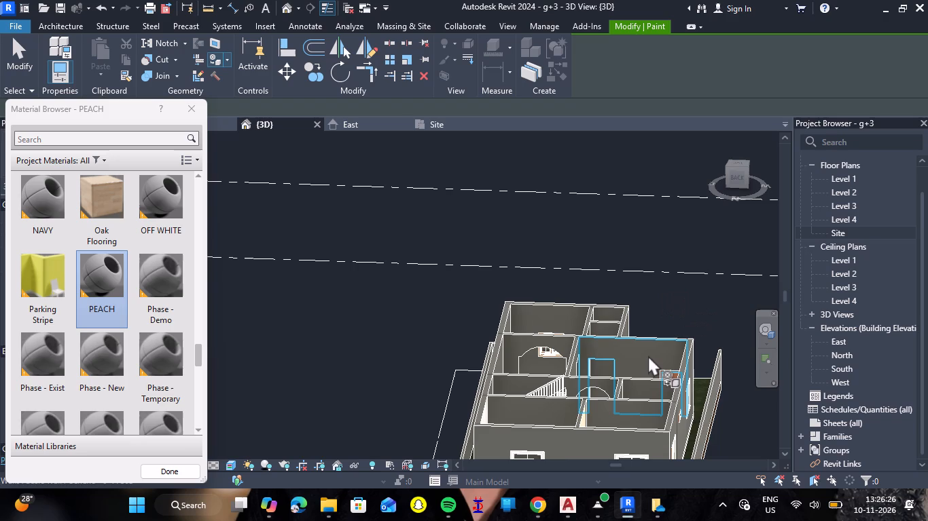
click(648, 355)
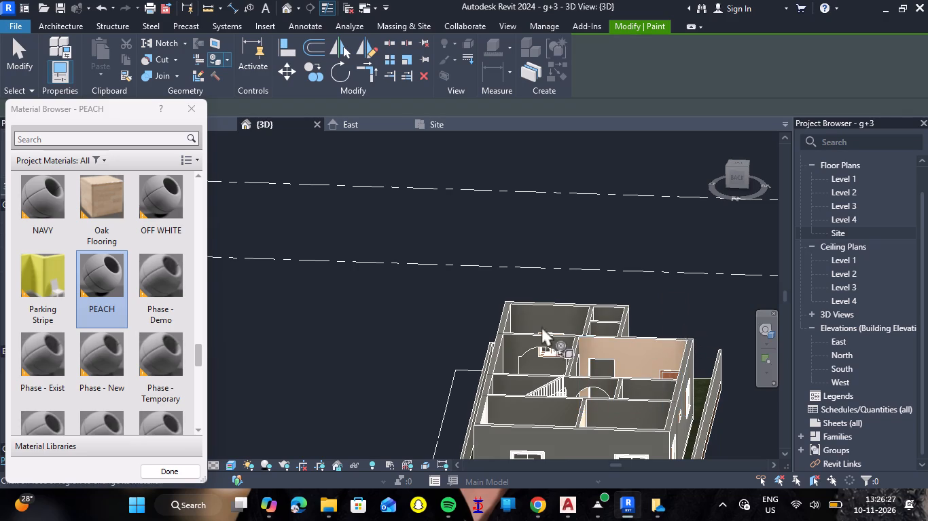
Paint the inner face of the hall's south entrance wall and the hall's east partition wall with the BURGUNDY COLOUR material.
scroll(94, 294, down, 2)
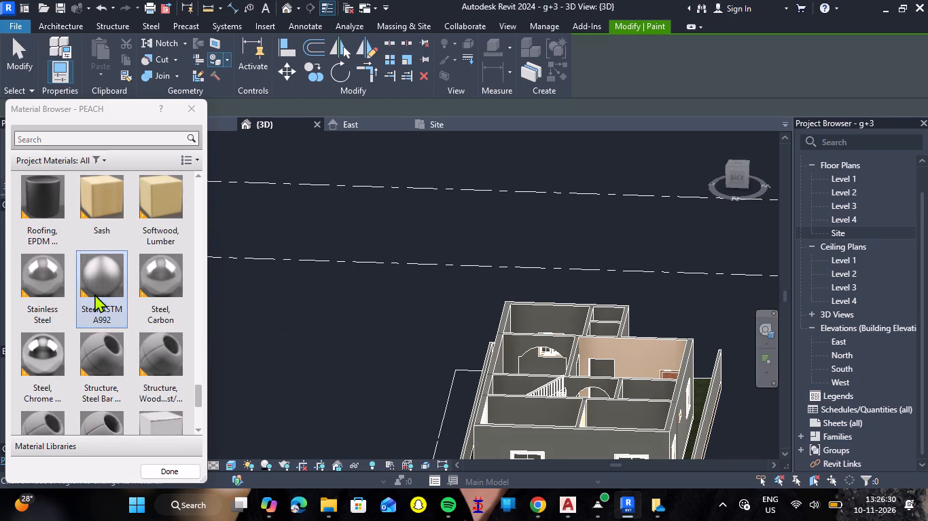
scroll(96, 293, down, 1)
scroll(100, 292, up, 1)
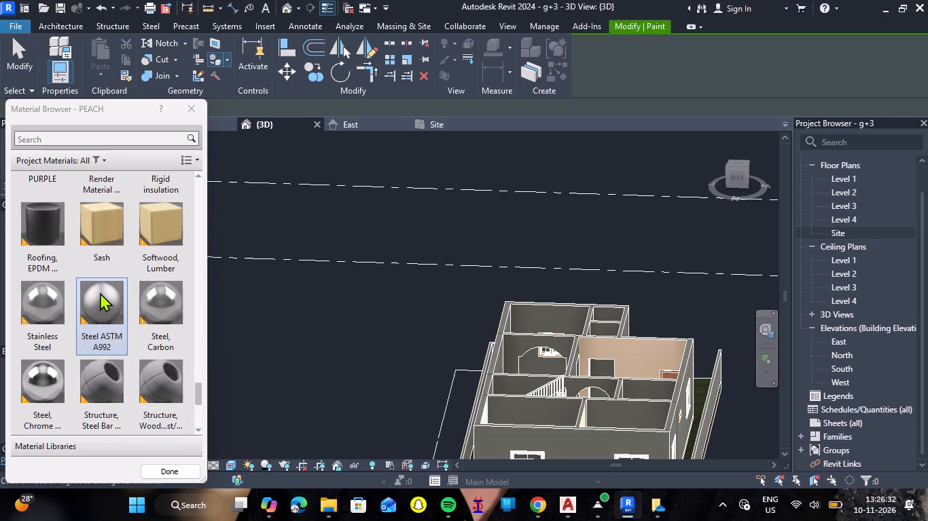
scroll(100, 292, up, 4)
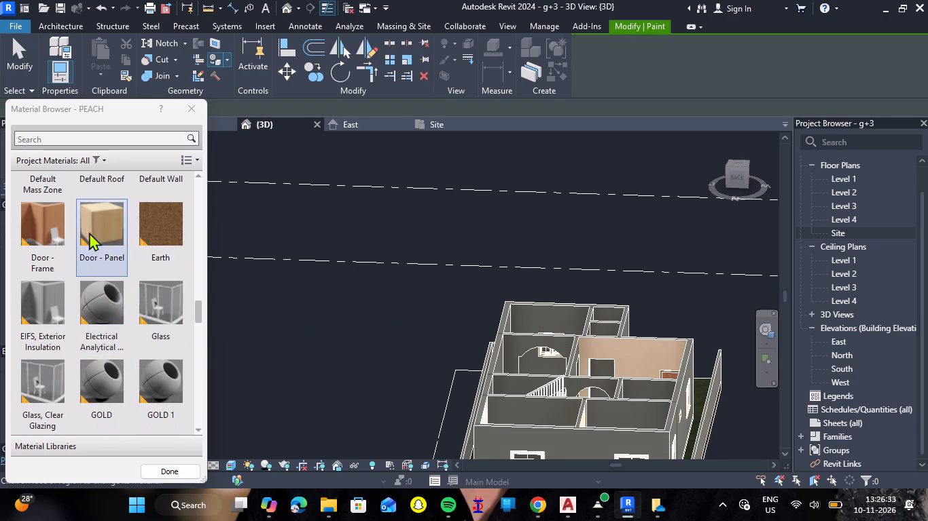
click(94, 142)
key(b)
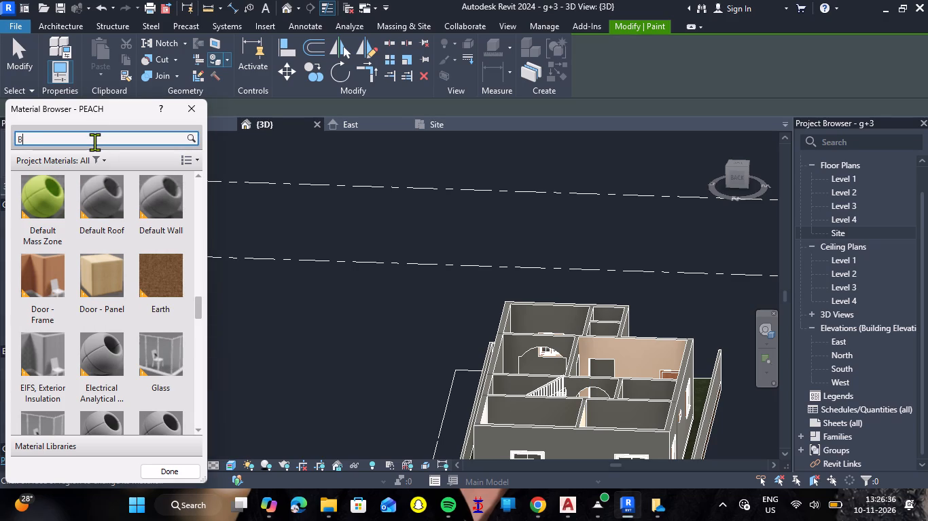
scroll(116, 237, down, 2)
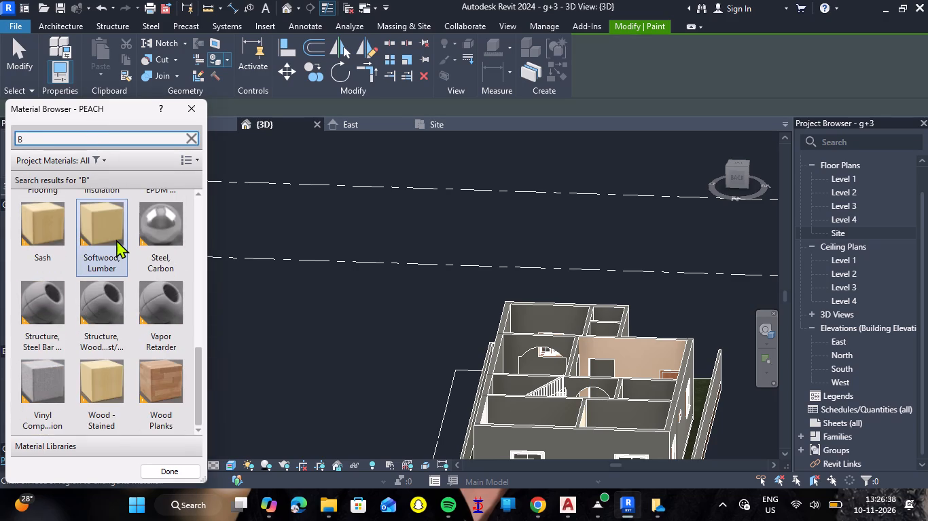
scroll(116, 239, up, 1)
click(52, 229)
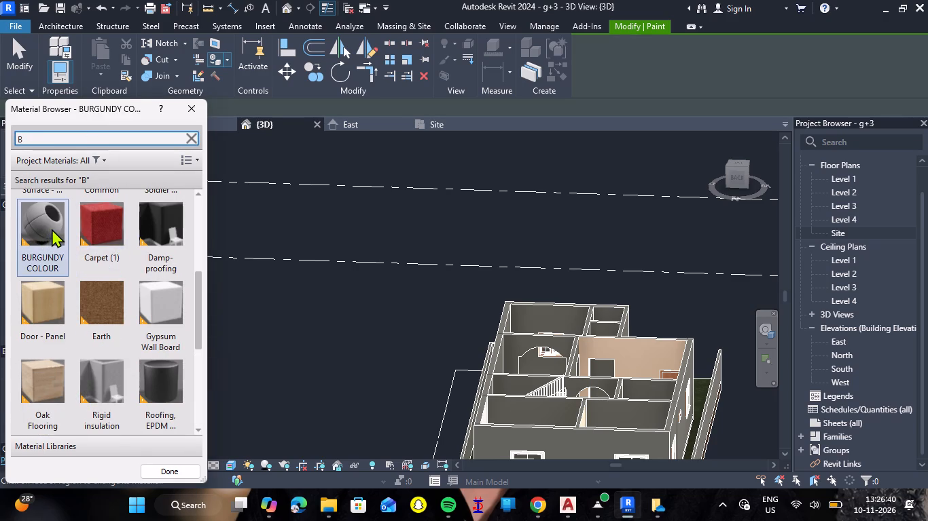
click(615, 343)
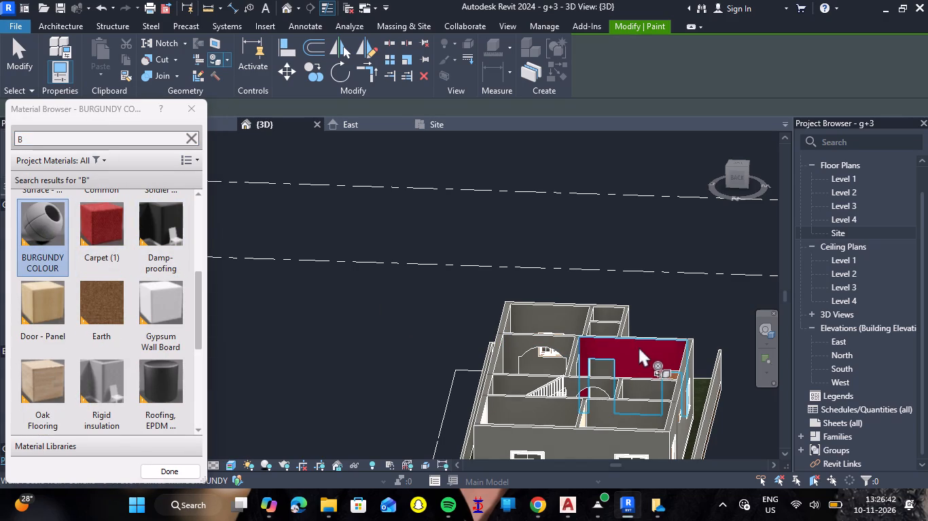
shift+right_drag(671, 374, 552, 398)
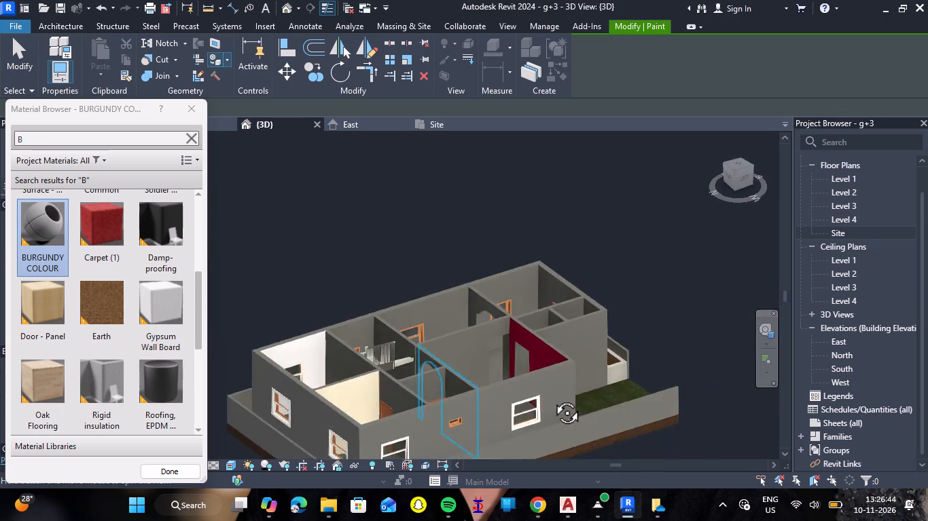
shift+right_drag(552, 398, 539, 398)
click(436, 317)
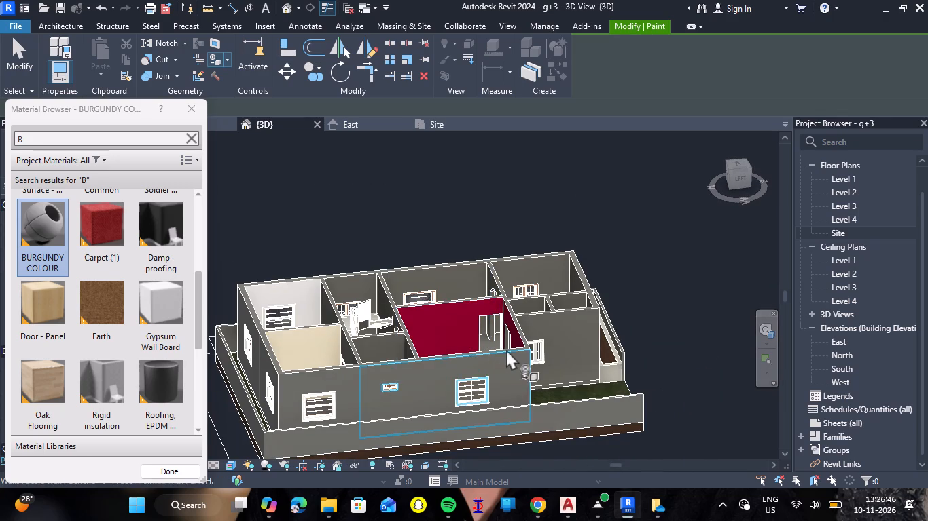
Examine the burgundy hall walls up close, and the whole painted ground floor in 3D from the southwest.
scroll(512, 355, down, 2)
scroll(499, 324, up, 13)
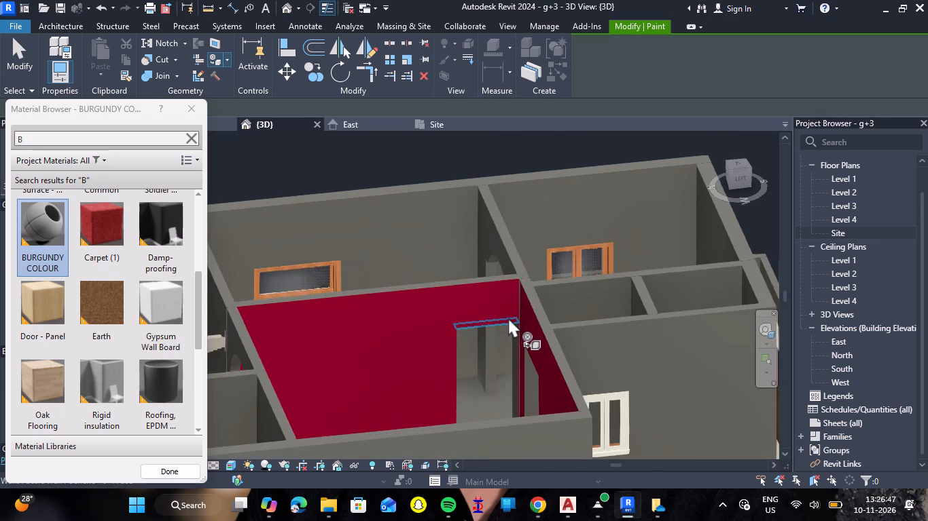
scroll(508, 317, up, 5)
scroll(533, 282, down, 9)
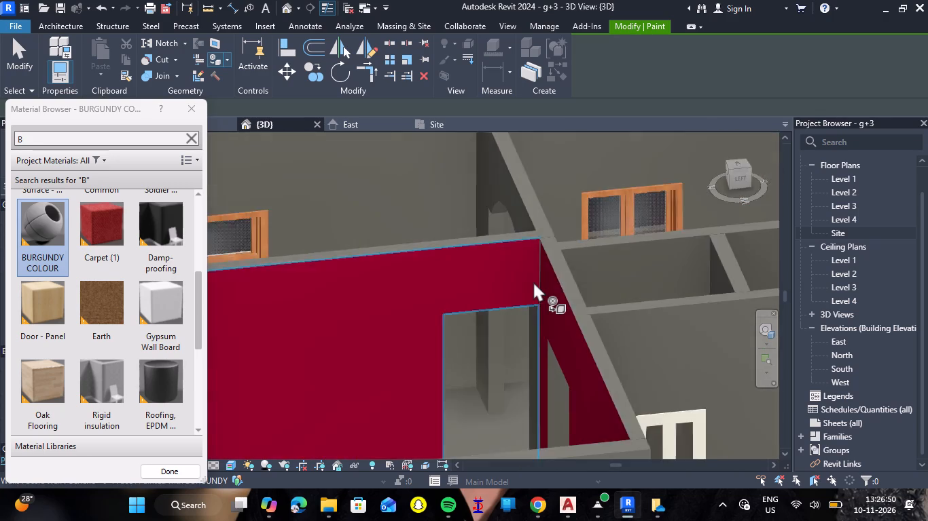
scroll(533, 282, down, 4)
shift+right_drag(588, 330, 579, 346)
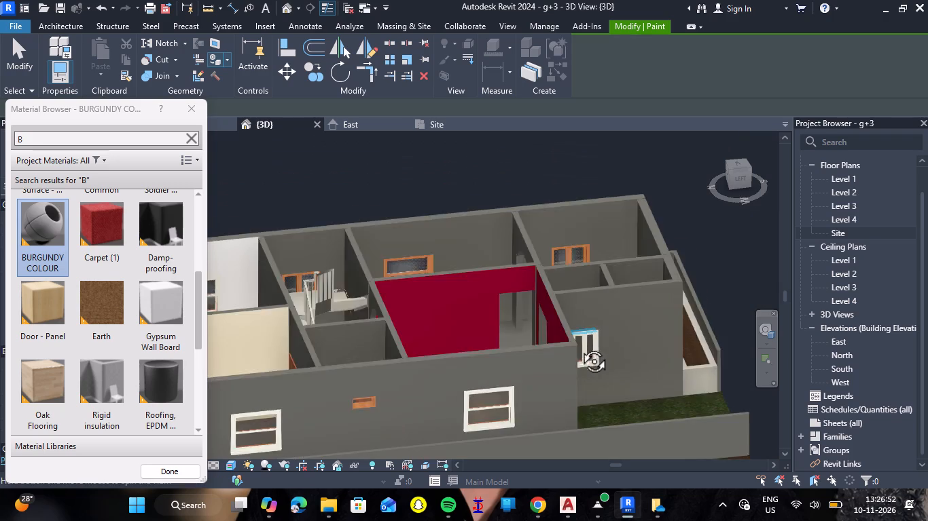
shift+right_drag(579, 346, 510, 378)
scroll(518, 359, down, 1)
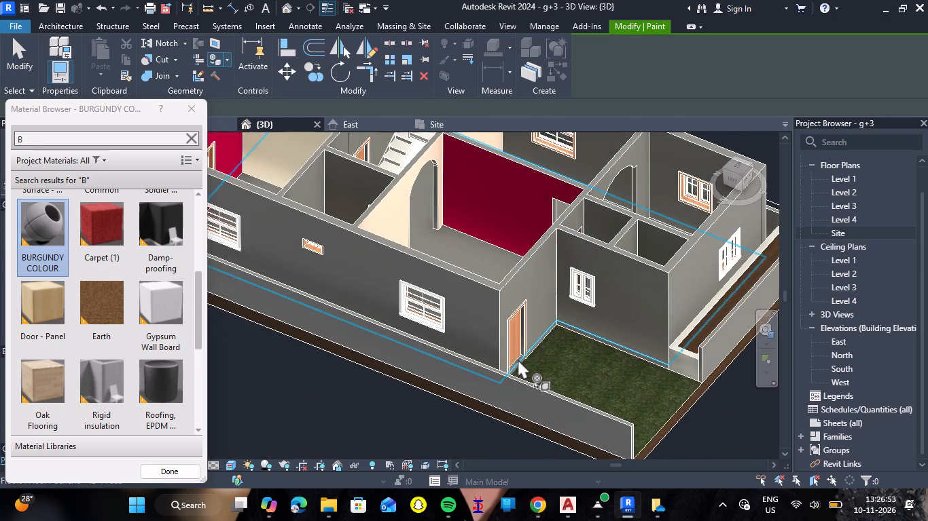
scroll(518, 359, down, 3)
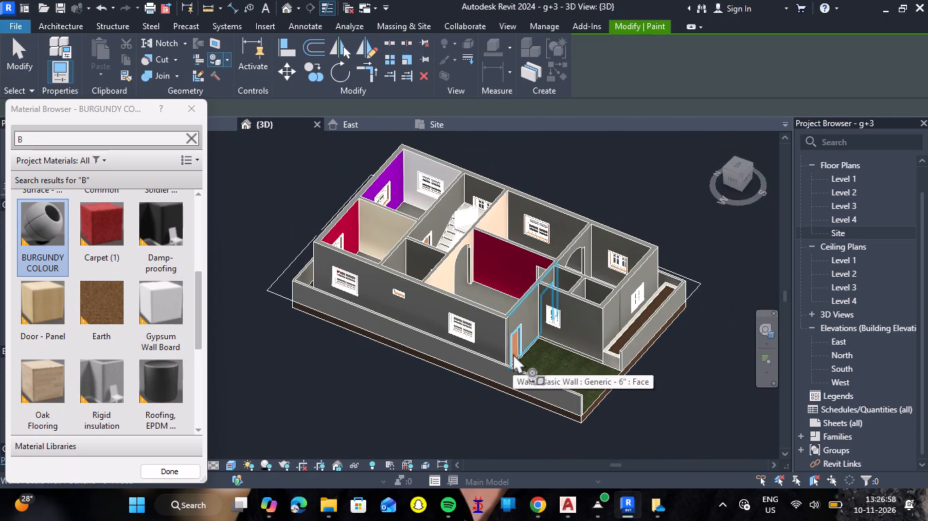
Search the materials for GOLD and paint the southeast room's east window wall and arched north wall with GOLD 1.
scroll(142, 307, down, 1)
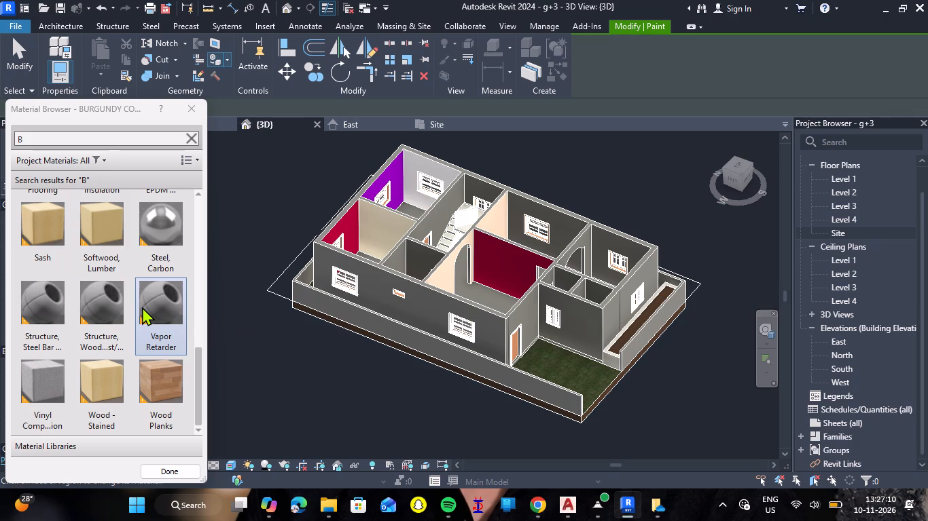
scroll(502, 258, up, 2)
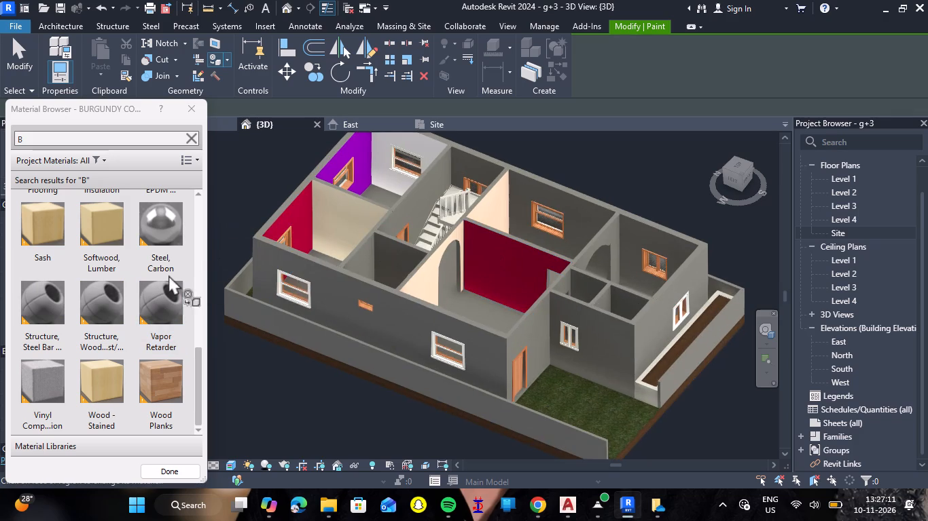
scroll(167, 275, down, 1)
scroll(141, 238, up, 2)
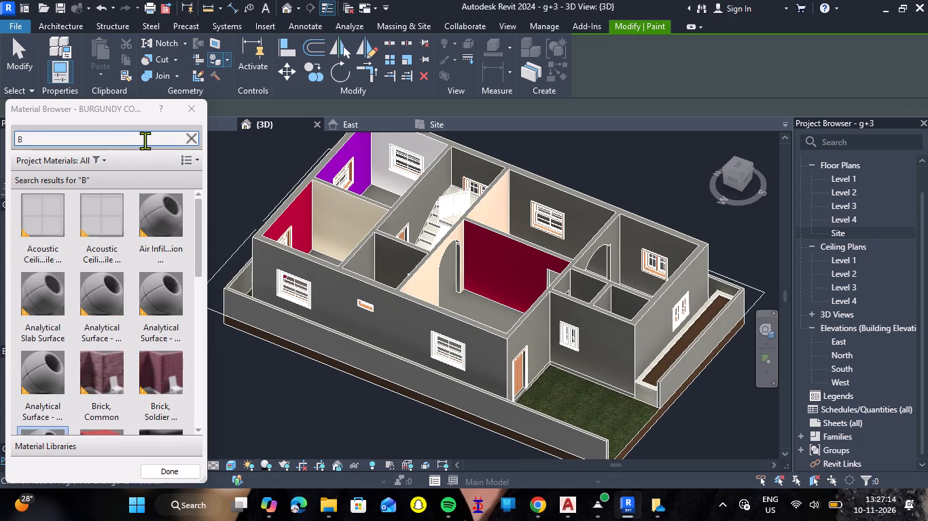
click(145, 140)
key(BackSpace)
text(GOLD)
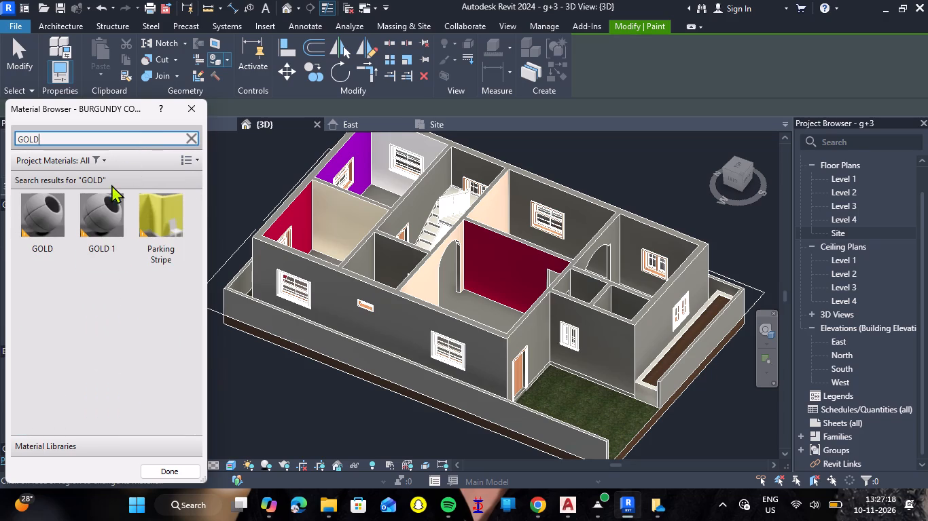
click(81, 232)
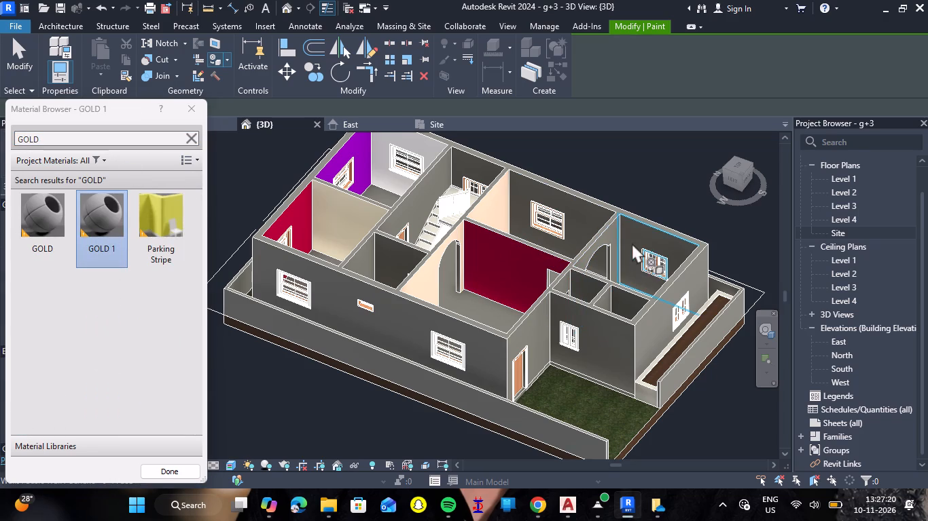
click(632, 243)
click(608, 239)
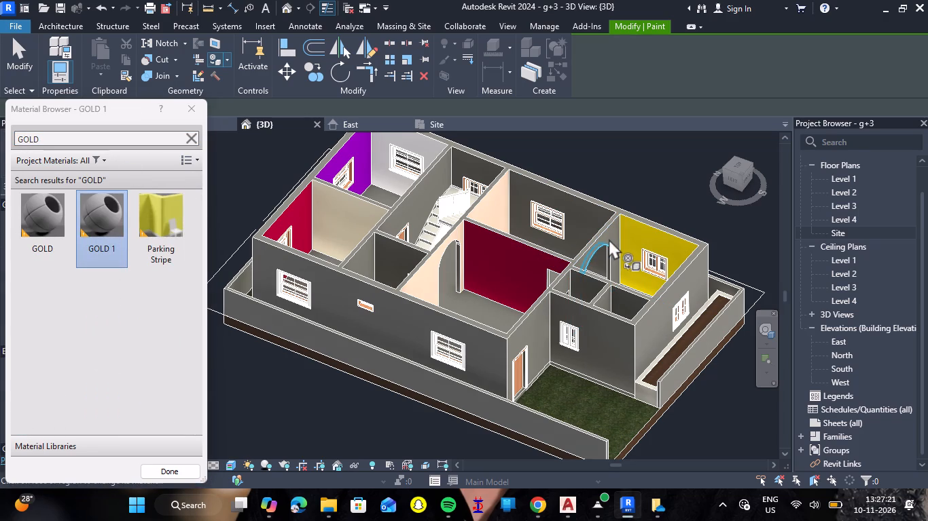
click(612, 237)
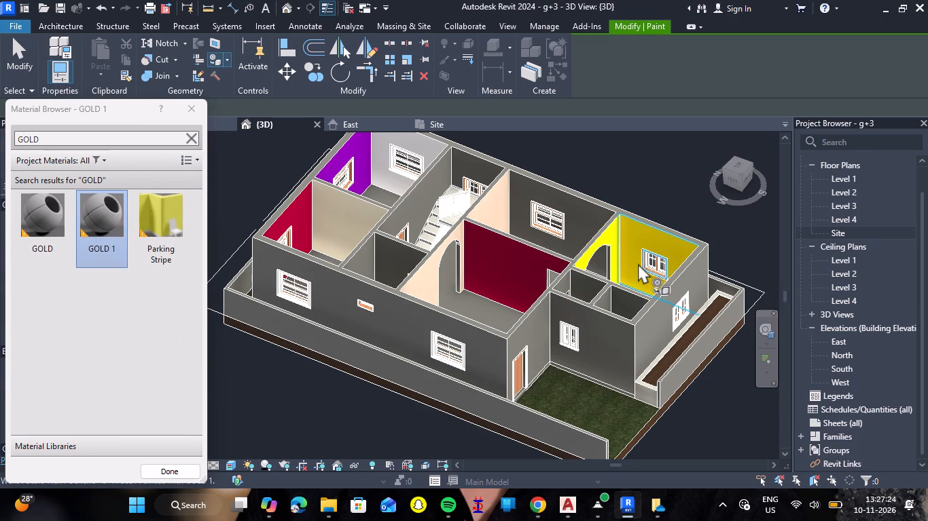
Paint the southeast room's west wall with the door and its south window wall with the GOLD material.
shift+right_drag(635, 262, 475, 285)
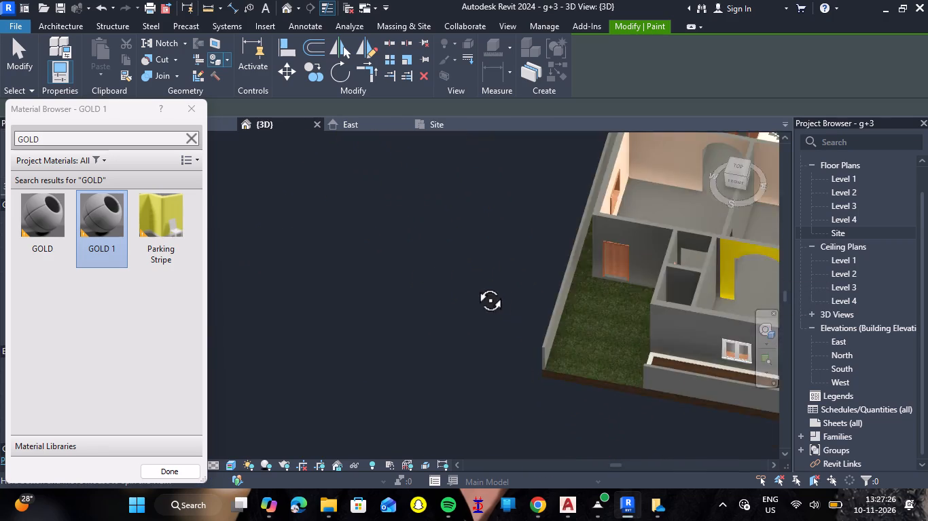
shift+right_drag(475, 285, 314, 271)
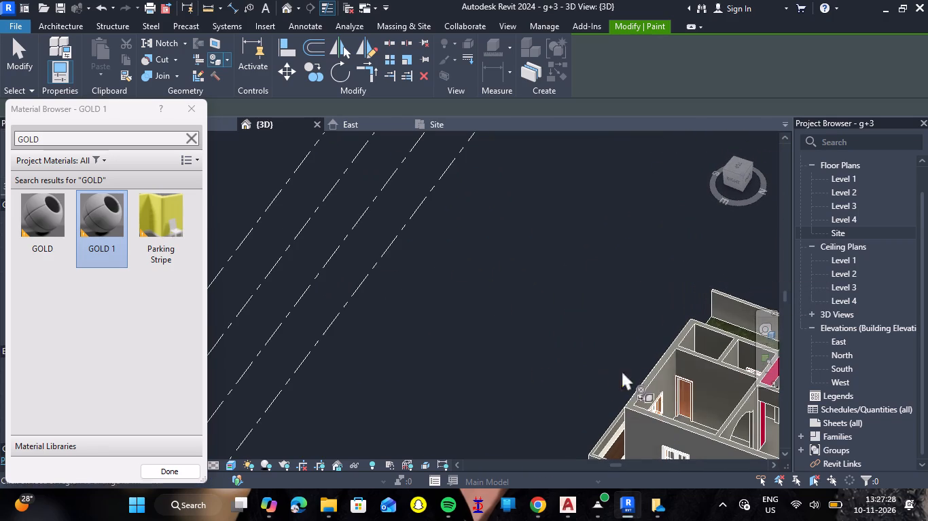
scroll(565, 266, down, 5)
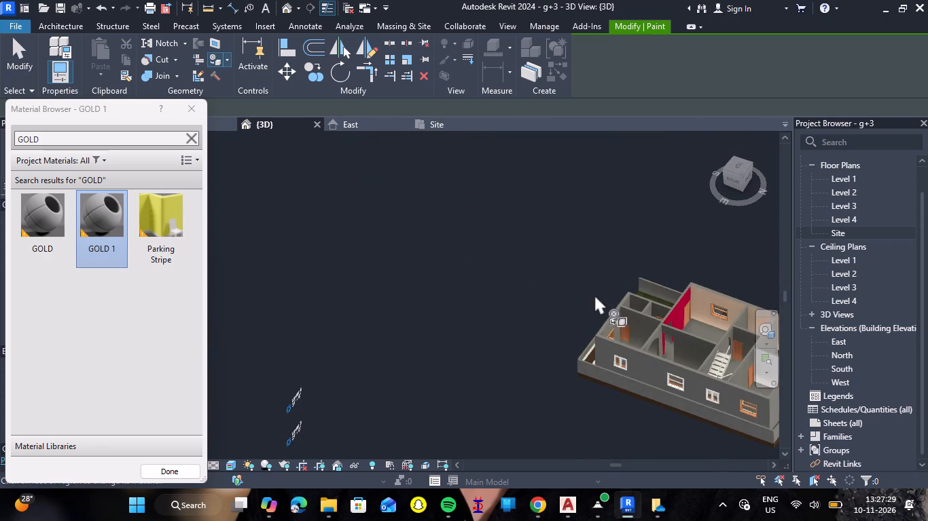
scroll(609, 321, up, 5)
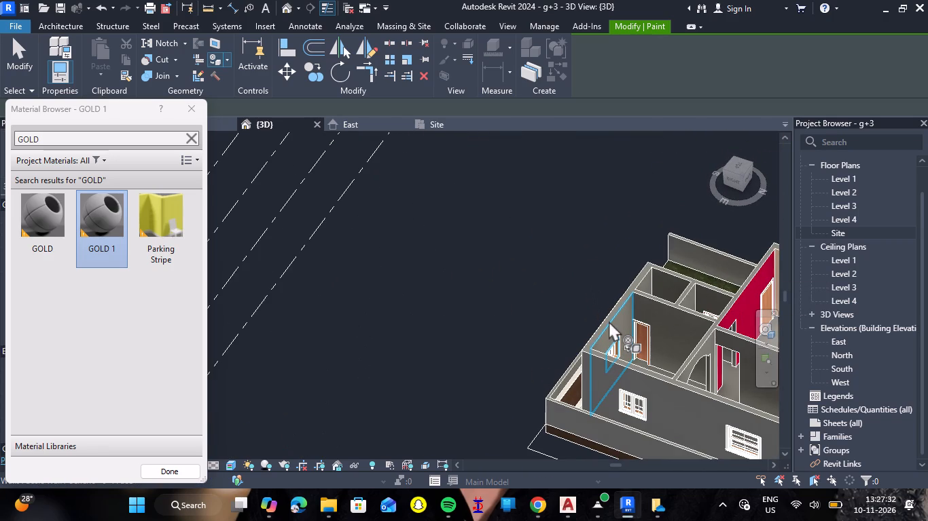
click(48, 206)
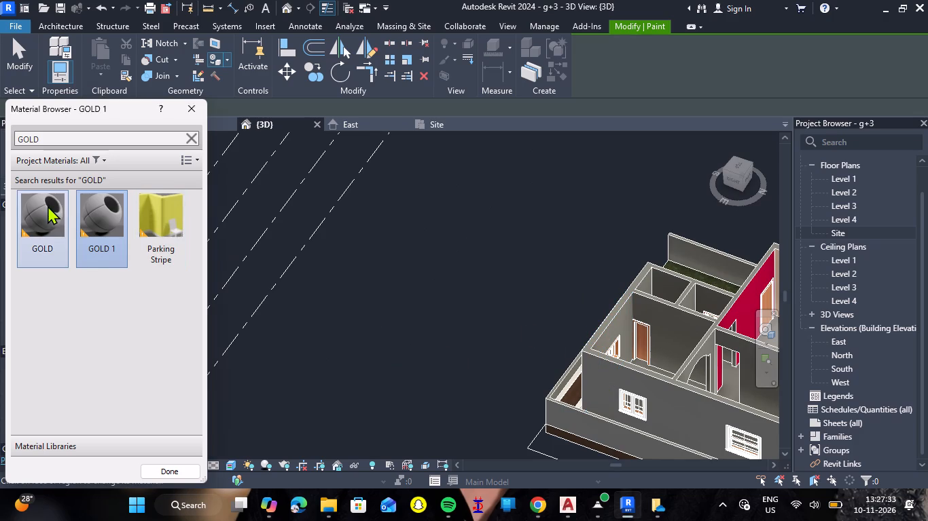
click(679, 324)
click(611, 325)
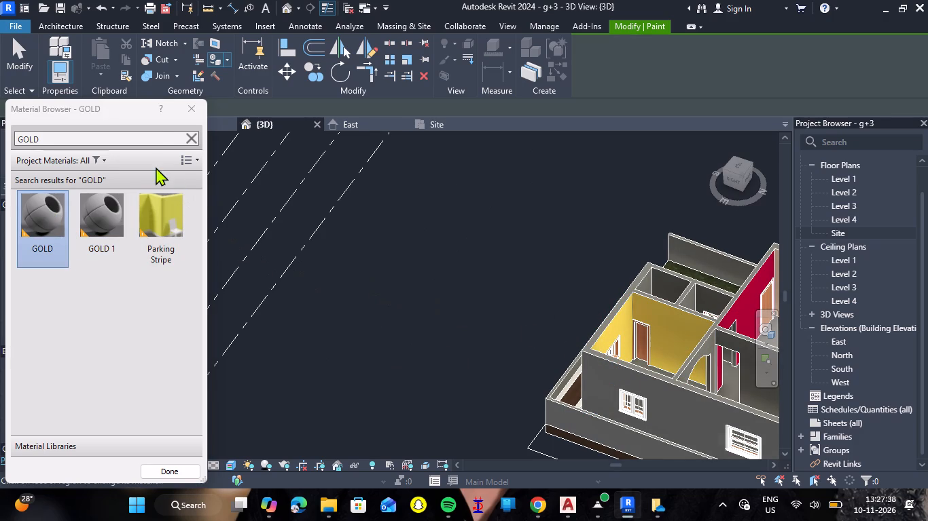
Find the PURPLE material and paint the southeast room's arched north wall and east window wall with it.
click(159, 144)
key(BackSpace)
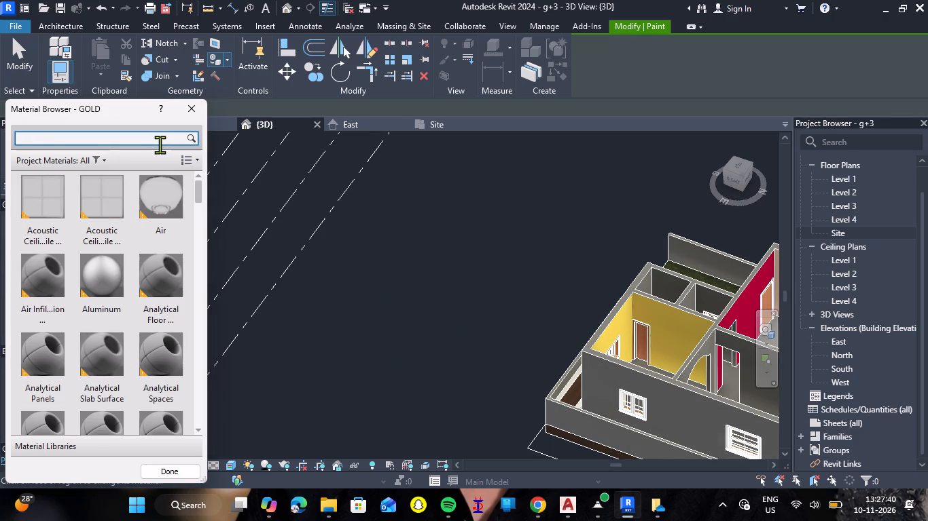
scroll(101, 292, up, 3)
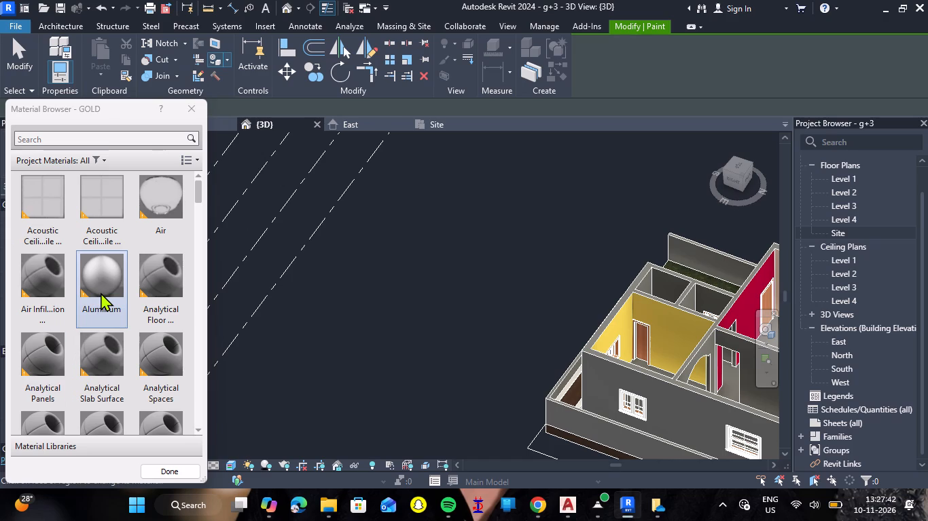
text(PU)
click(99, 138)
text(PU)
click(56, 240)
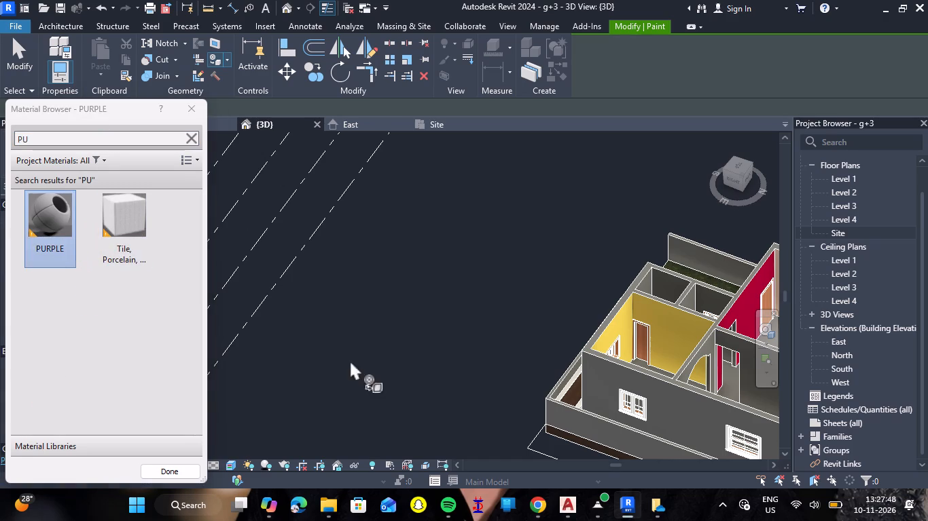
scroll(546, 350, down, 6)
shift+right_drag(483, 326, 527, 359)
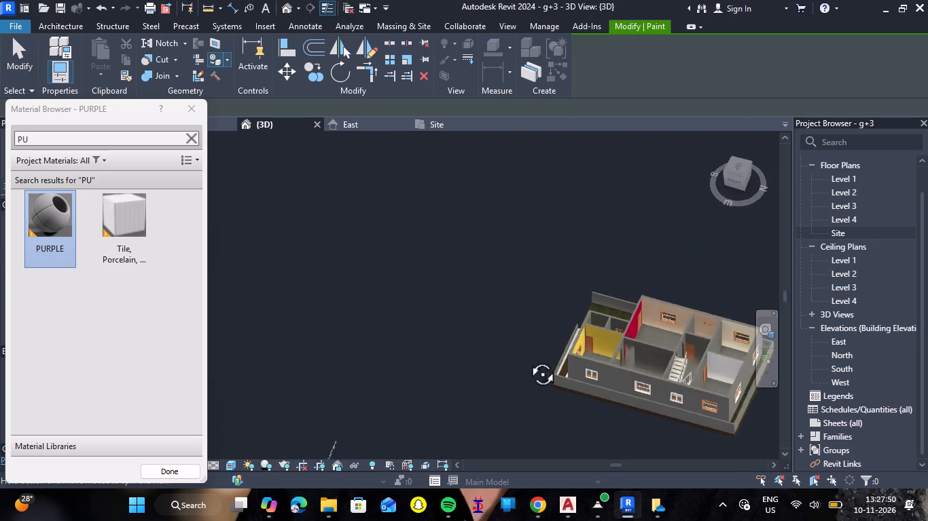
shift+right_drag(527, 359, 694, 357)
scroll(628, 284, up, 5)
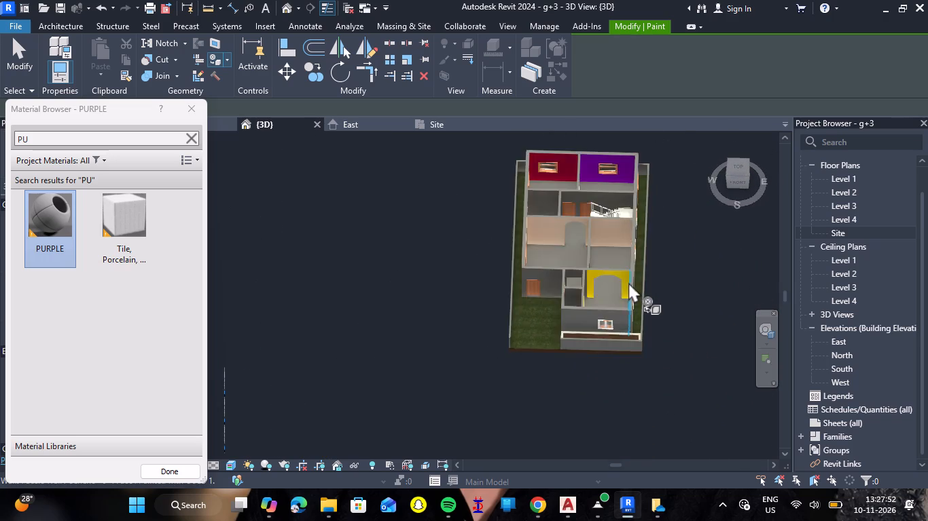
scroll(628, 282, up, 9)
click(609, 244)
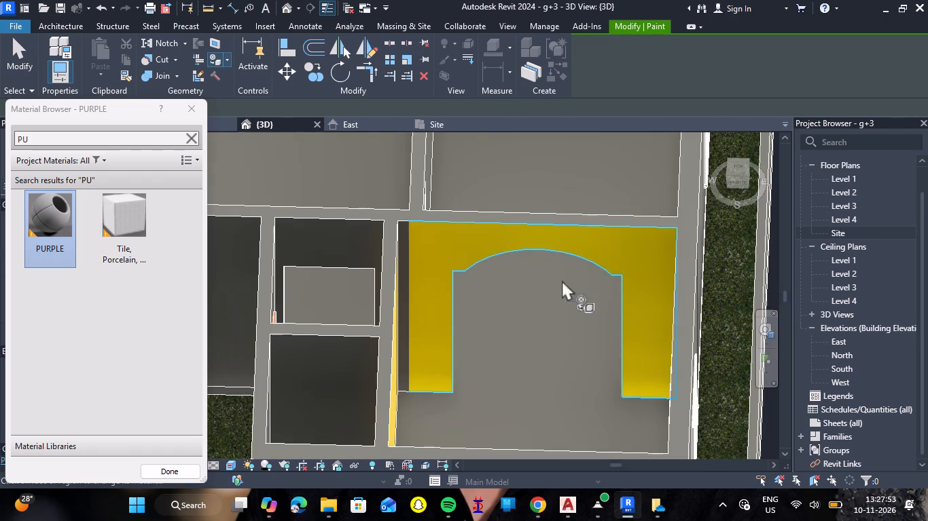
shift+right_drag(517, 327, 585, 312)
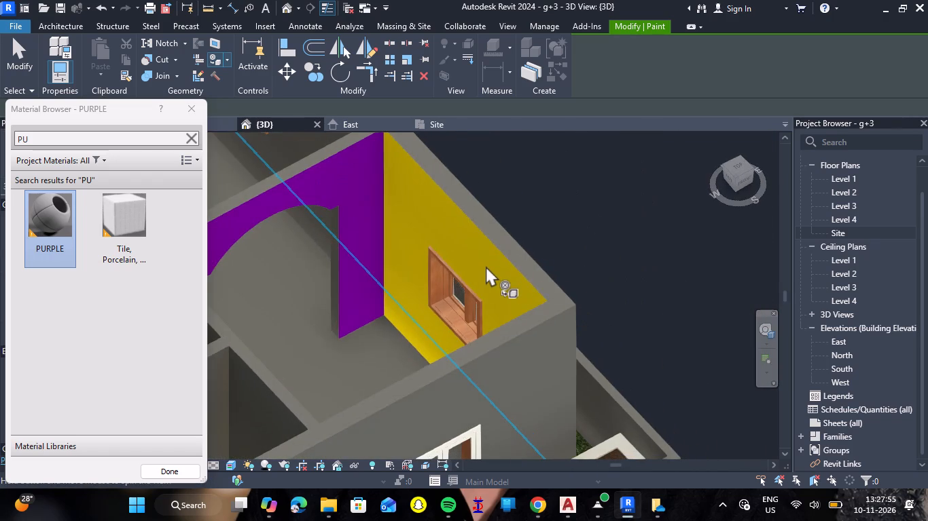
click(486, 260)
Restart the Paint tool to continue painting the ground-floor interior walls.
scroll(486, 260, down, 7)
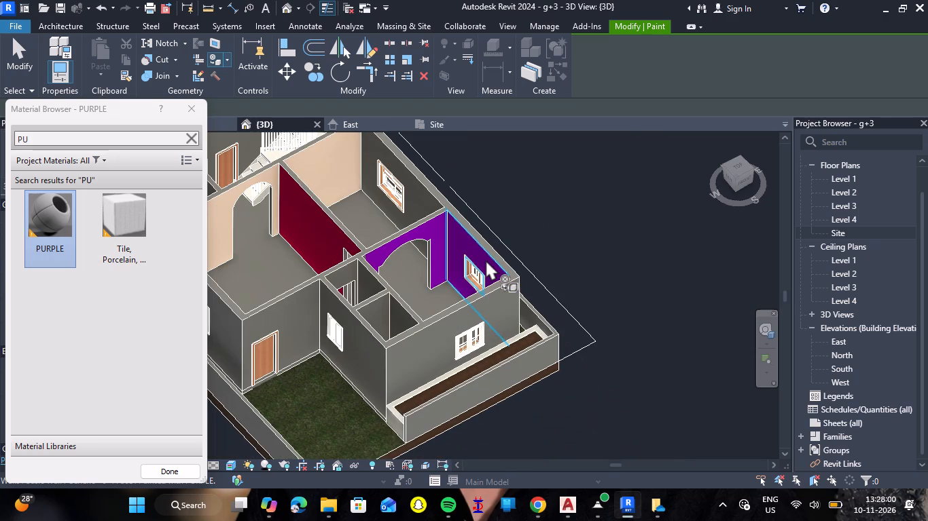
scroll(486, 260, down, 2)
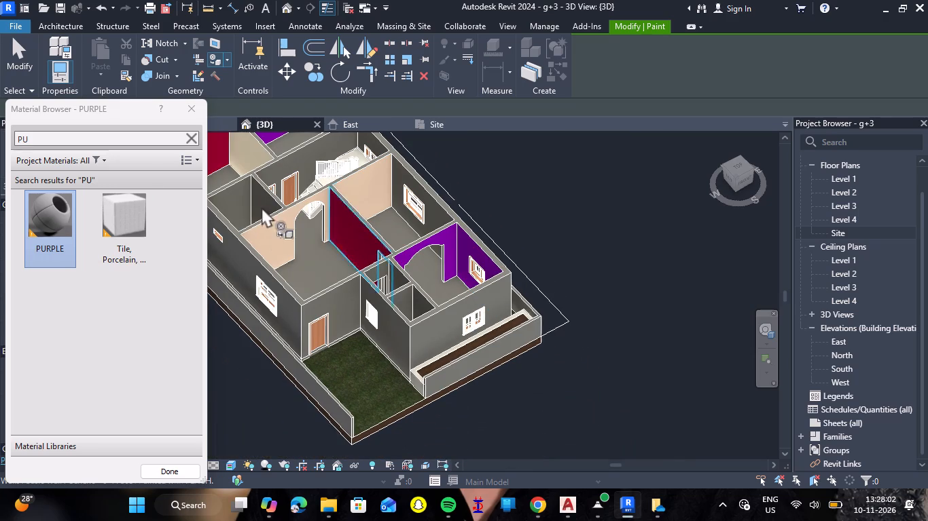
key(BackSpace)
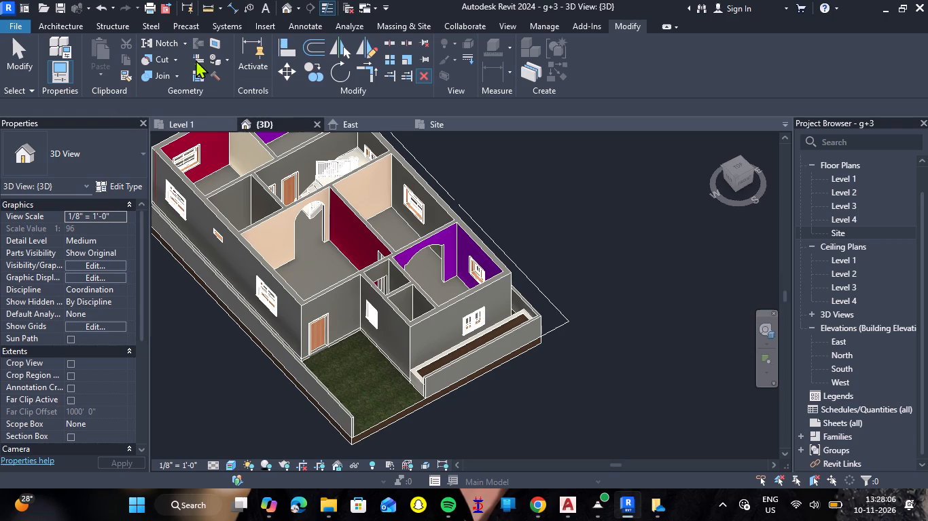
click(220, 66)
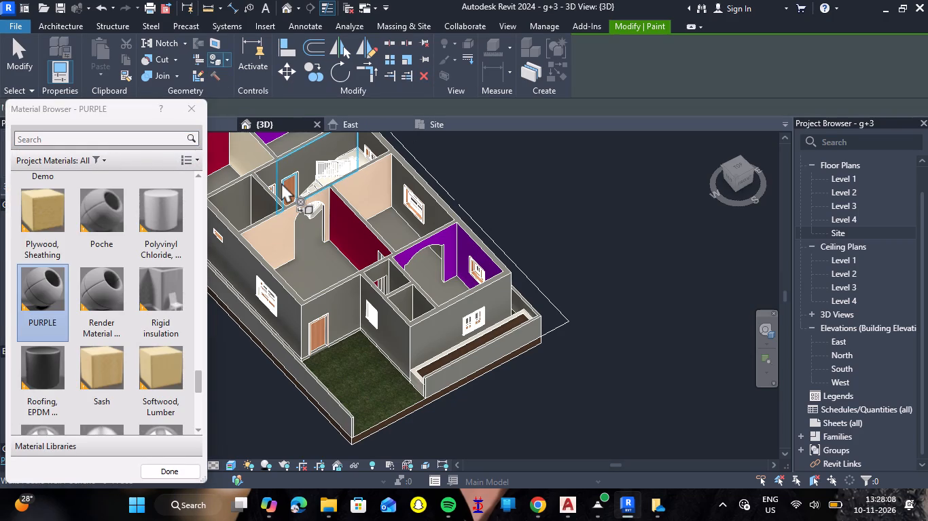
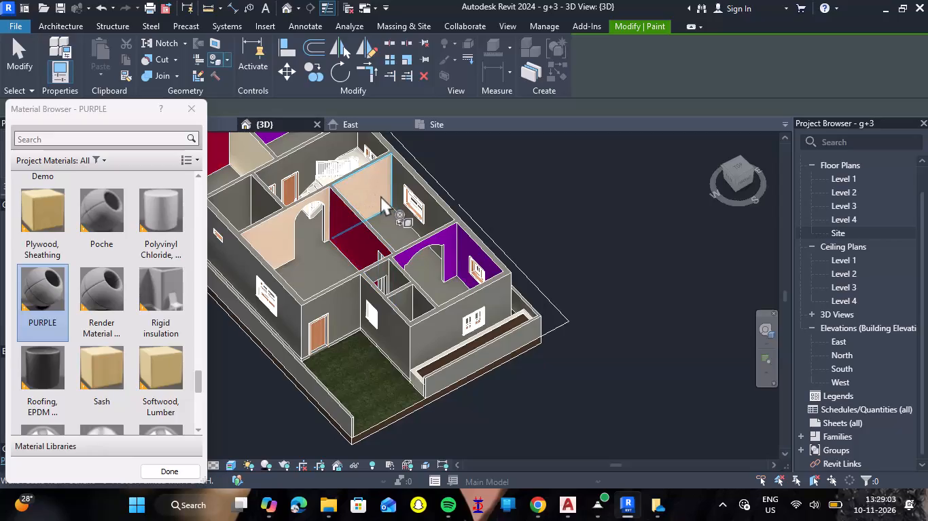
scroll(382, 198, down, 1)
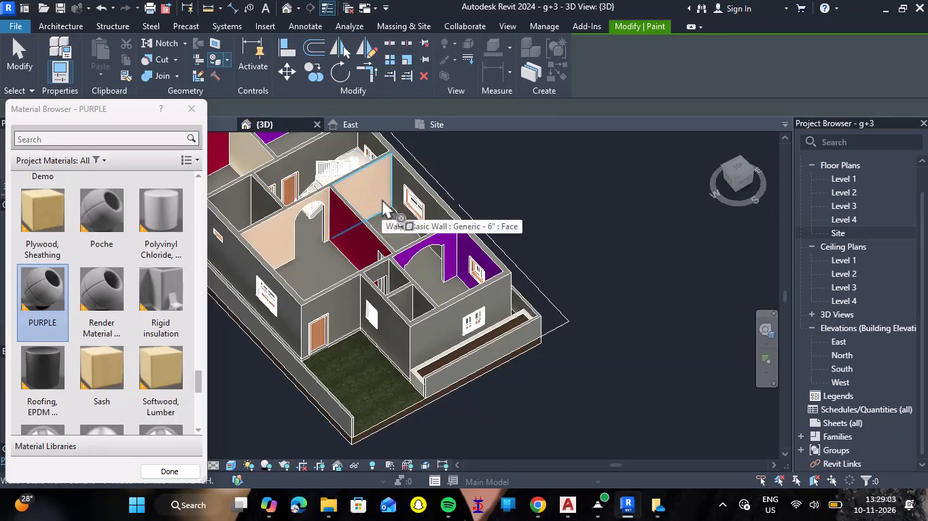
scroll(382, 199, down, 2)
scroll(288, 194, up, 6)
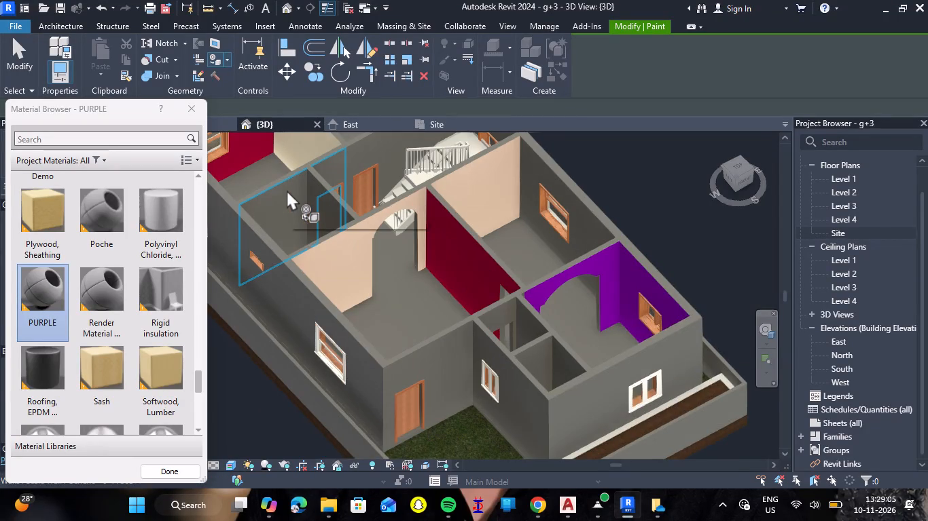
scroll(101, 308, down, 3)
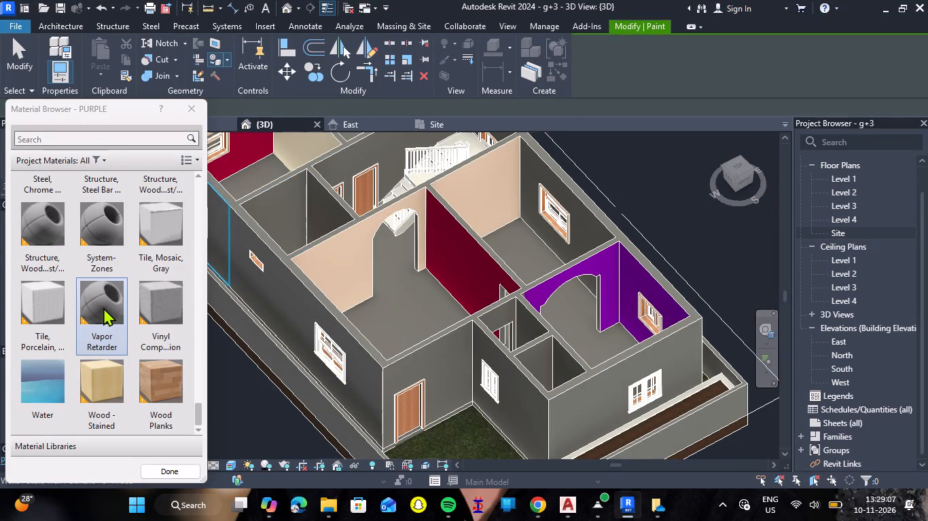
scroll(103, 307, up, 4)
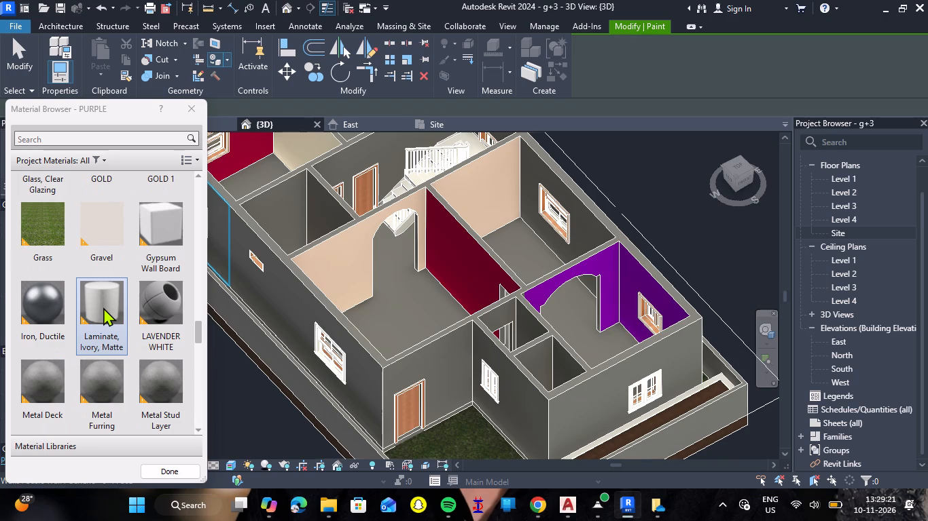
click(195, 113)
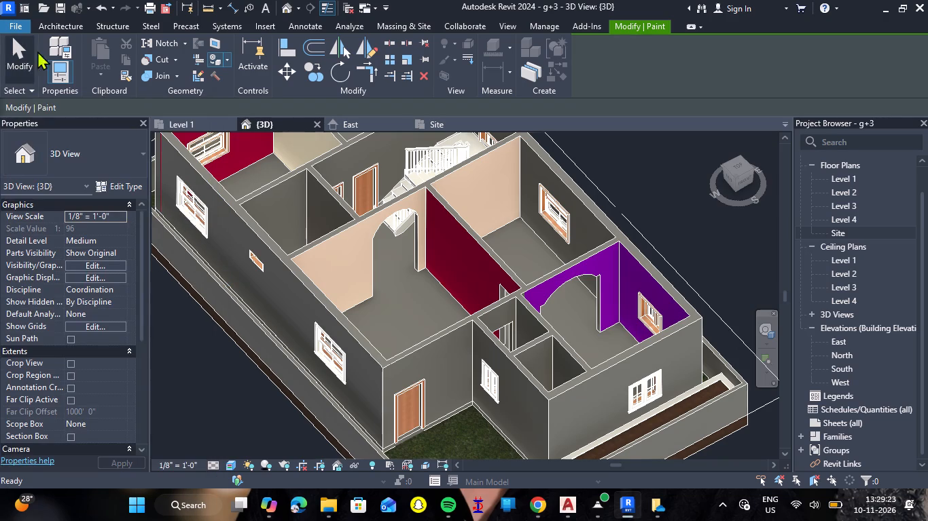
Create a new project material and name it LIVING ROOM WALL.
click(543, 20)
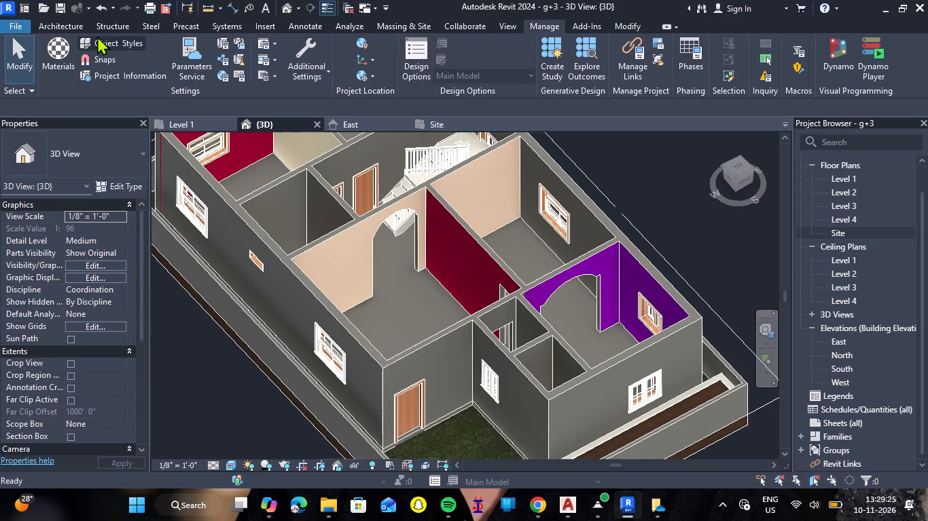
click(60, 52)
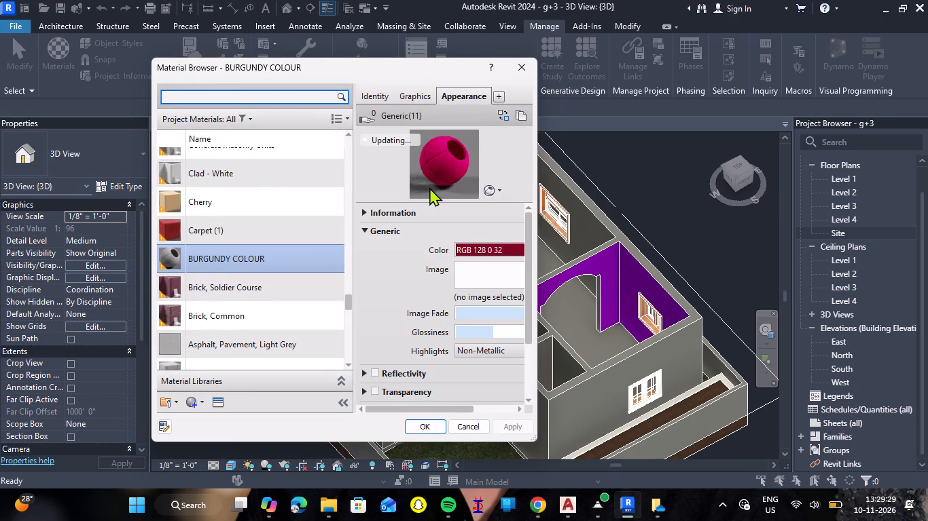
click(201, 405)
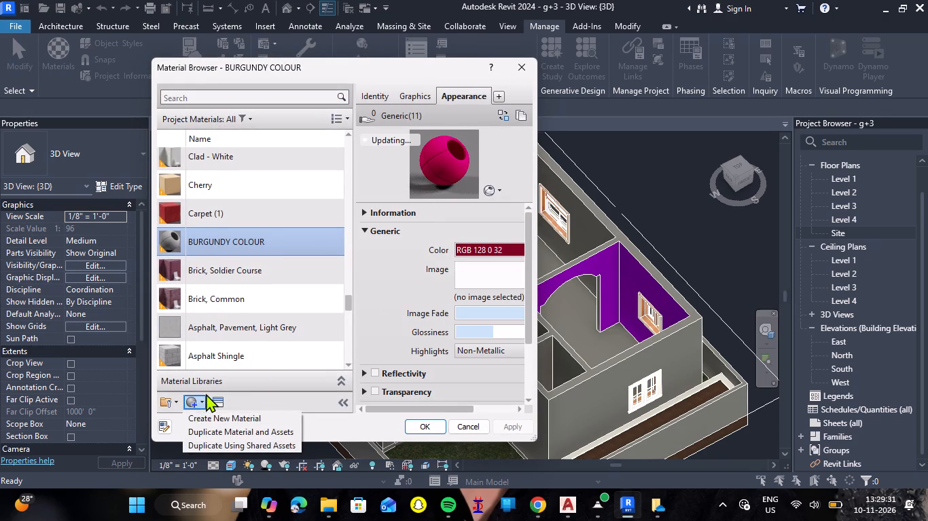
click(216, 414)
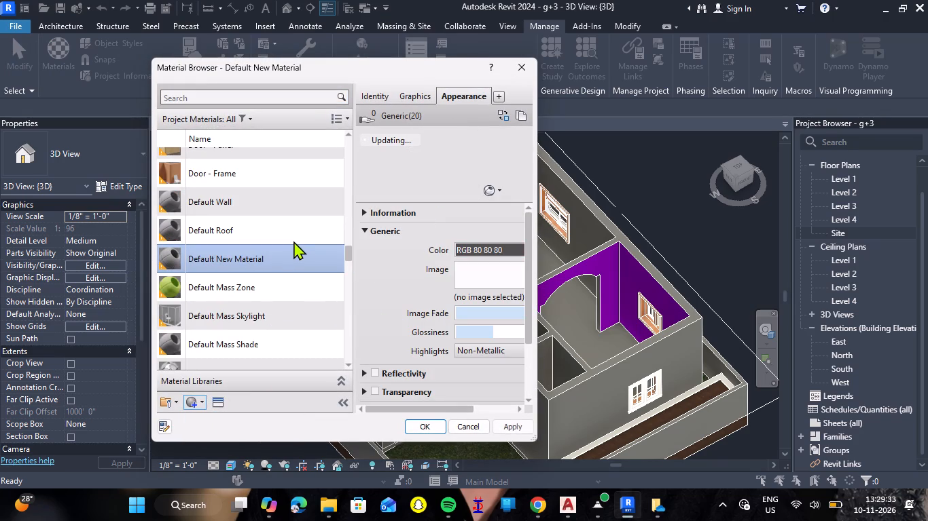
right_click(296, 259)
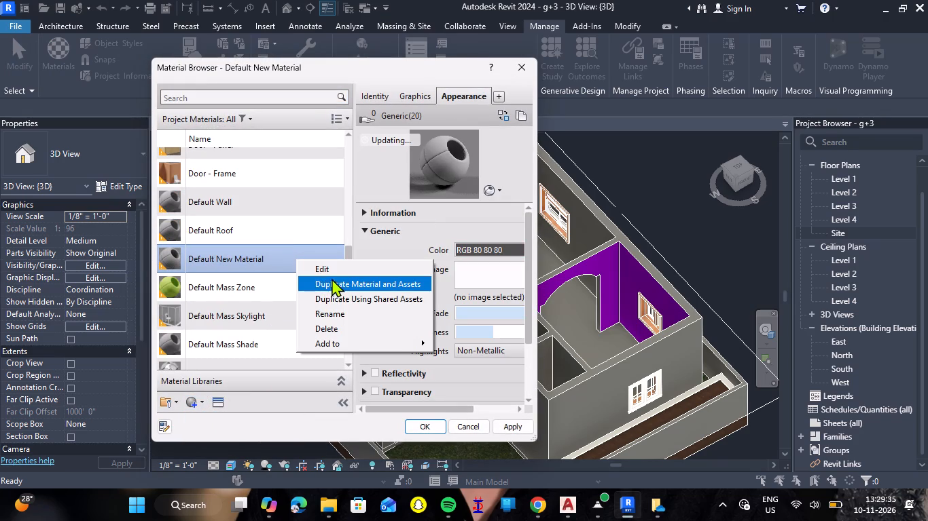
click(339, 313)
key(BackSpace)
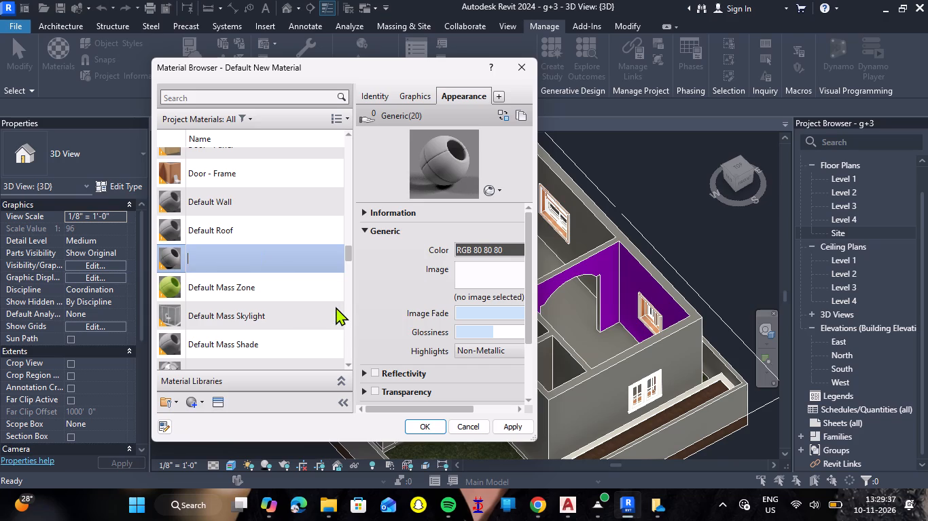
text(LIVING ROOM)
key(space)
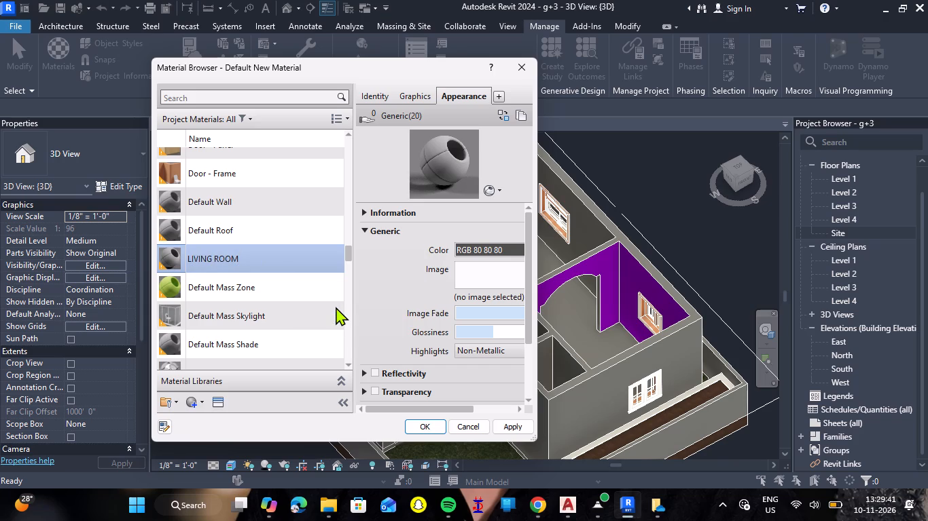
key(a)
key(BackSpace)
text(WALL)
key(space)
Open the appearance asset library at the matte wall paints for the LIVING ROOM WALL material.
click(213, 405)
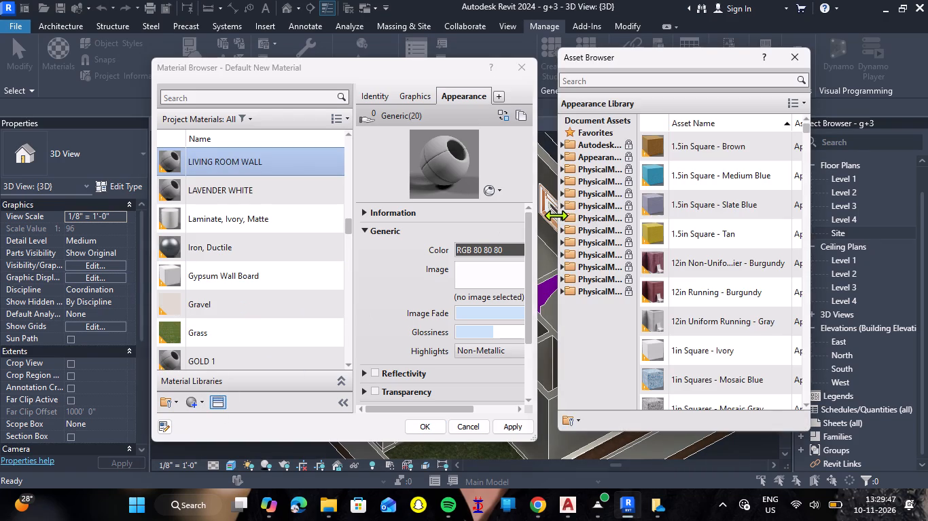
click(595, 155)
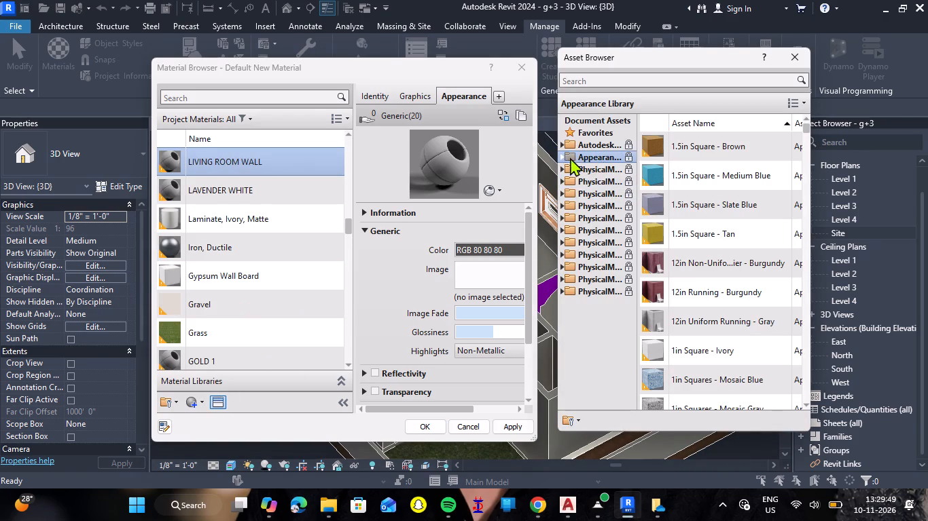
click(563, 157)
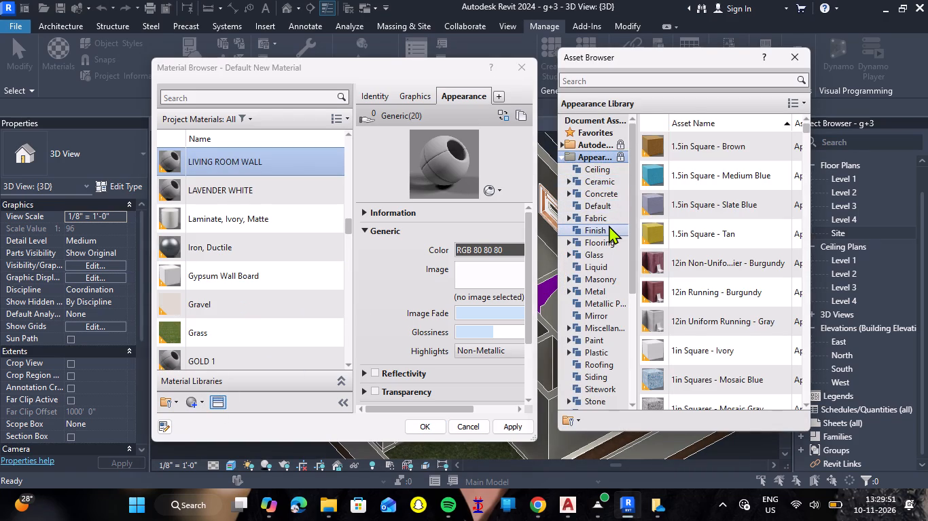
scroll(609, 225, down, 2)
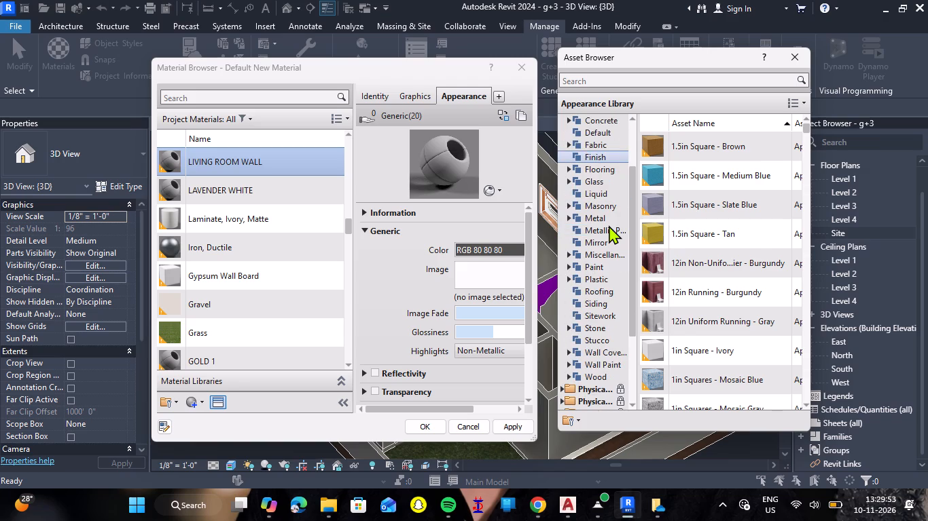
click(611, 364)
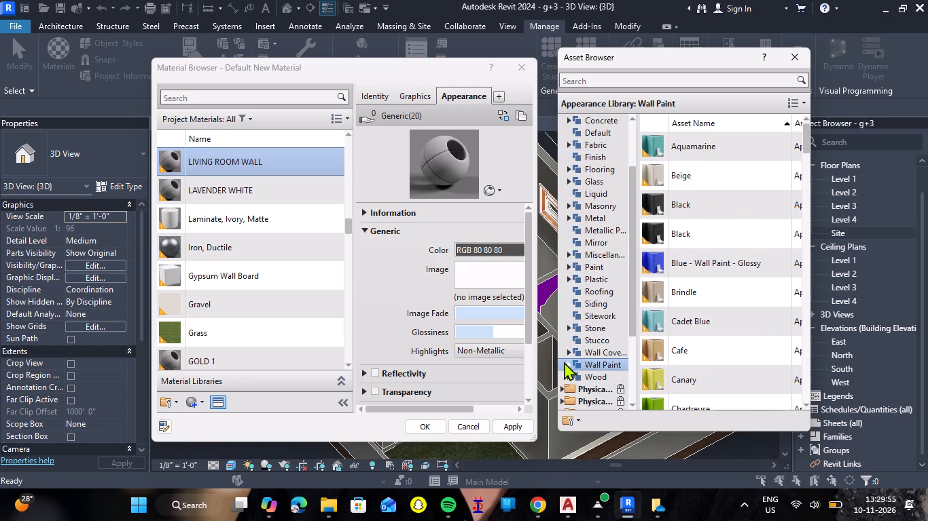
click(568, 364)
scroll(615, 305, down, 2)
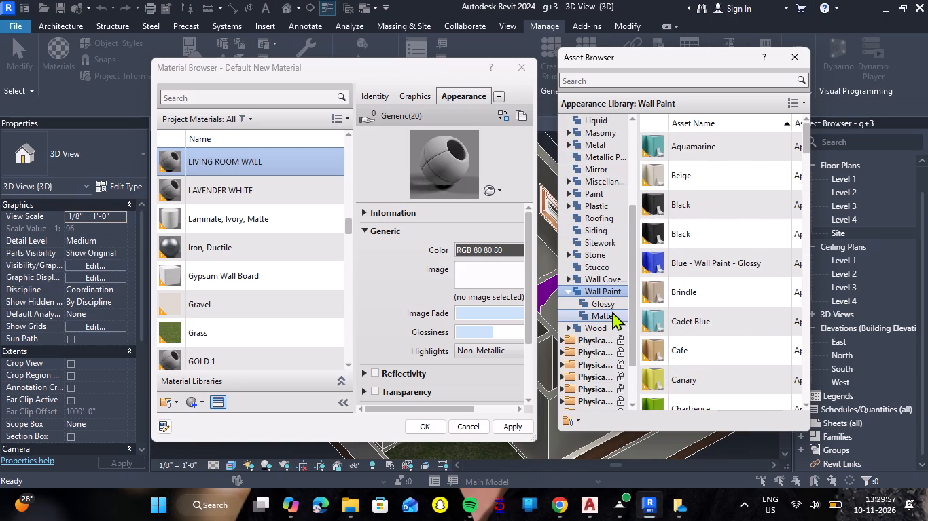
click(612, 311)
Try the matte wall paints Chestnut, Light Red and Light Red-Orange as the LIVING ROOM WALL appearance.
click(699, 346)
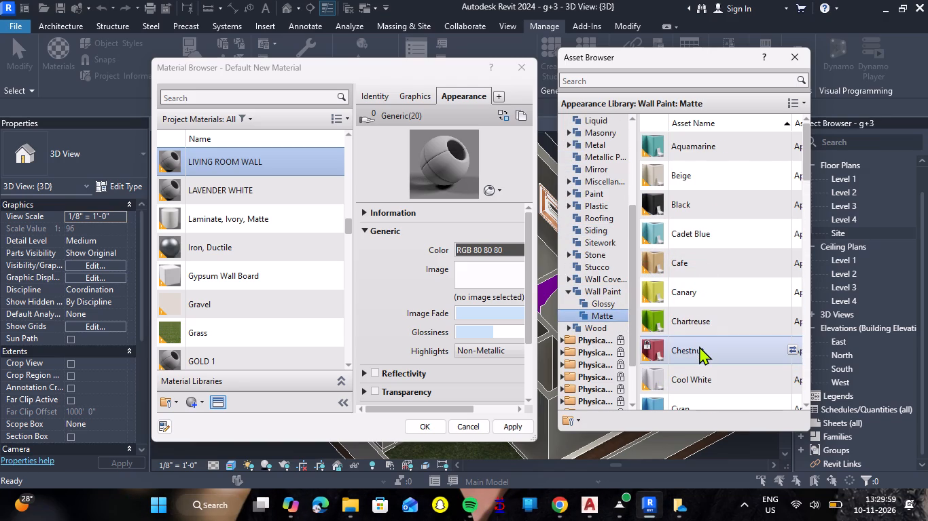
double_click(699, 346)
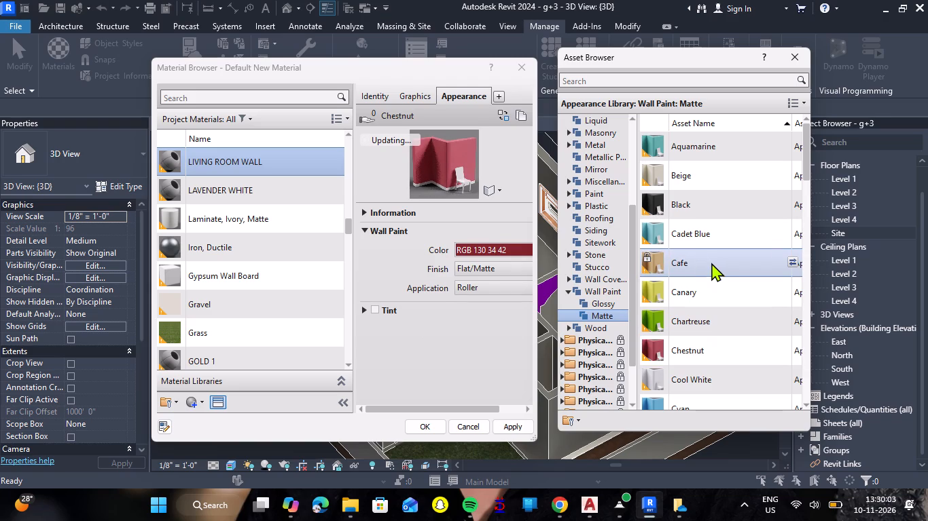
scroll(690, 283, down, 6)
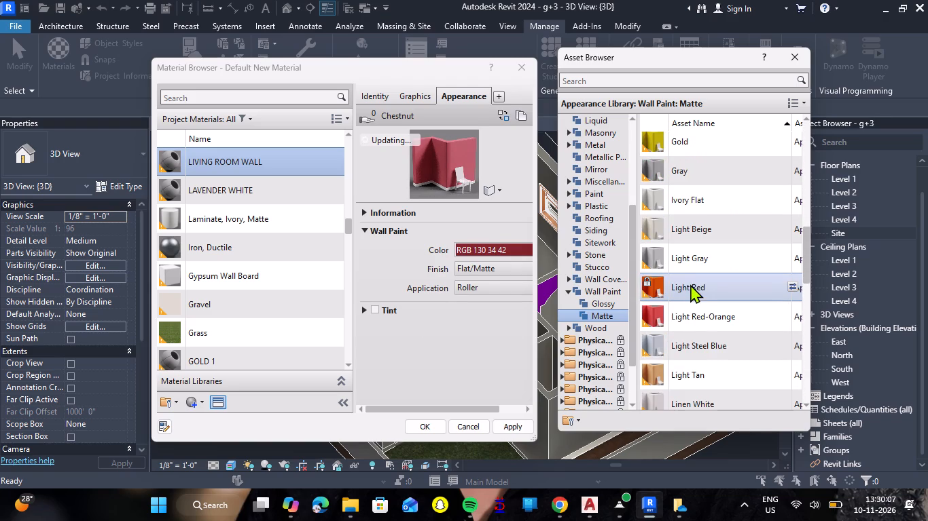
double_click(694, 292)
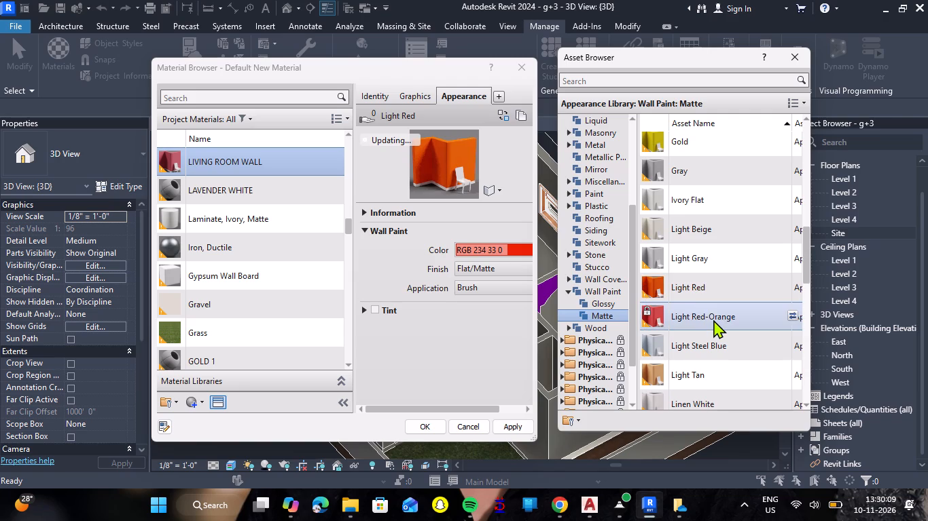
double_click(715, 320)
Give the LIVING ROOM WALL material the Periwinkle matte wall paint appearance and apply it.
scroll(719, 281, down, 3)
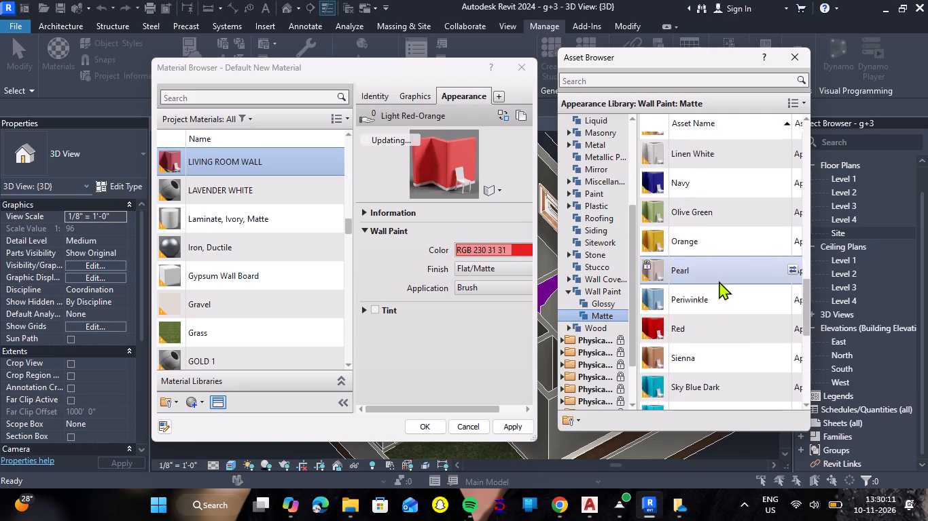
scroll(719, 281, down, 3)
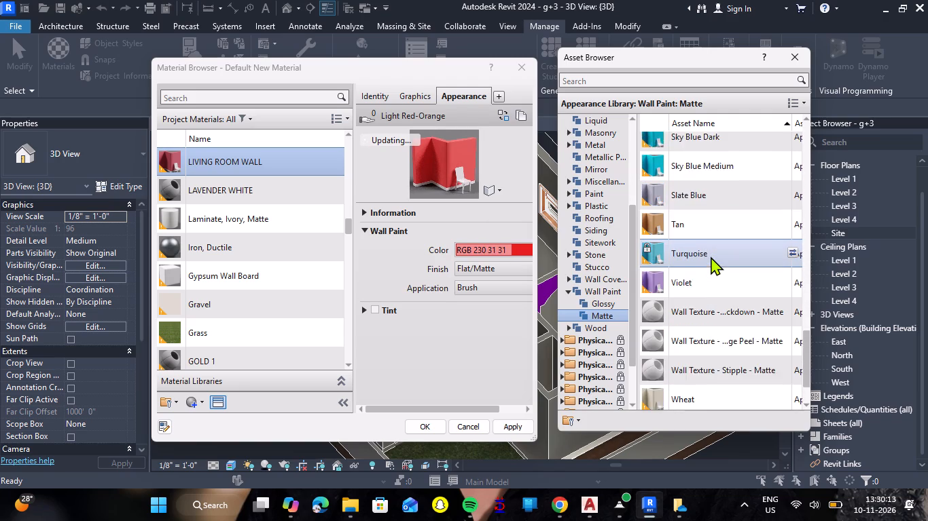
scroll(711, 256, down, 5)
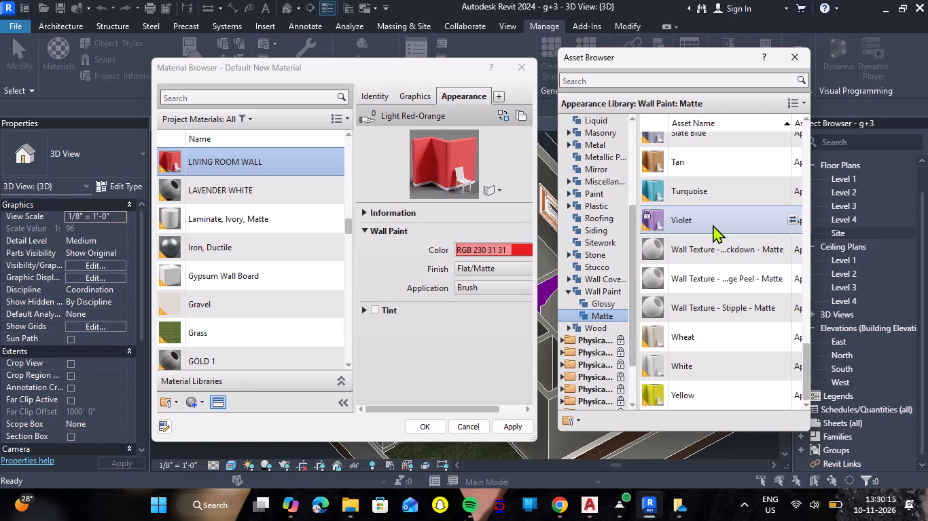
scroll(713, 225, down, 1)
scroll(714, 321, up, 2)
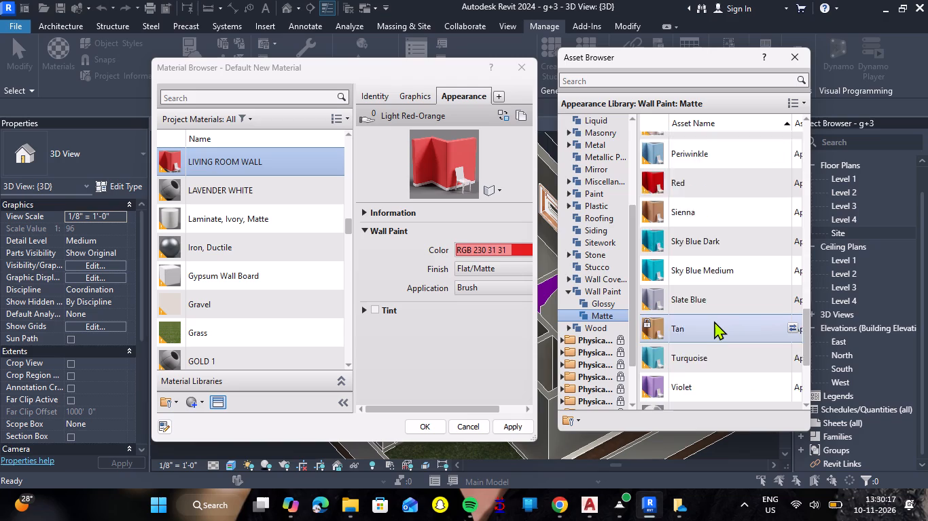
scroll(714, 321, up, 1)
double_click(711, 245)
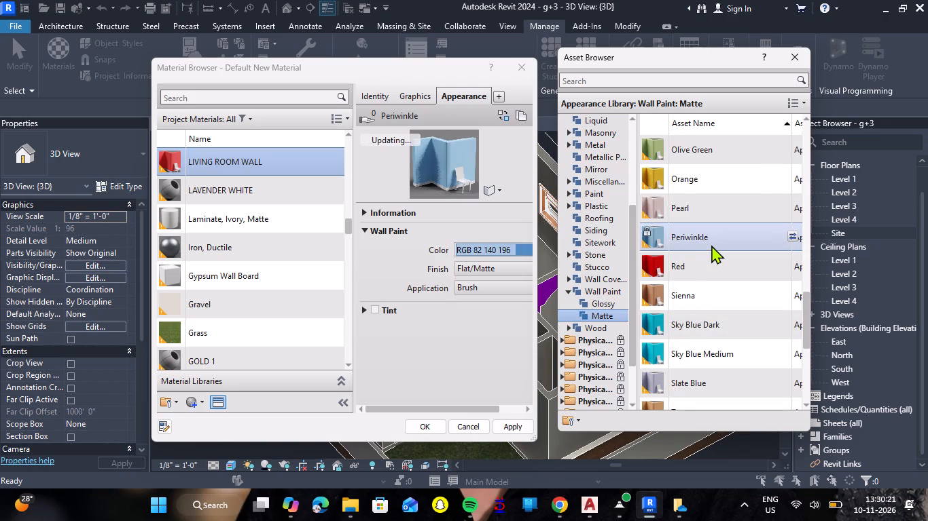
click(500, 427)
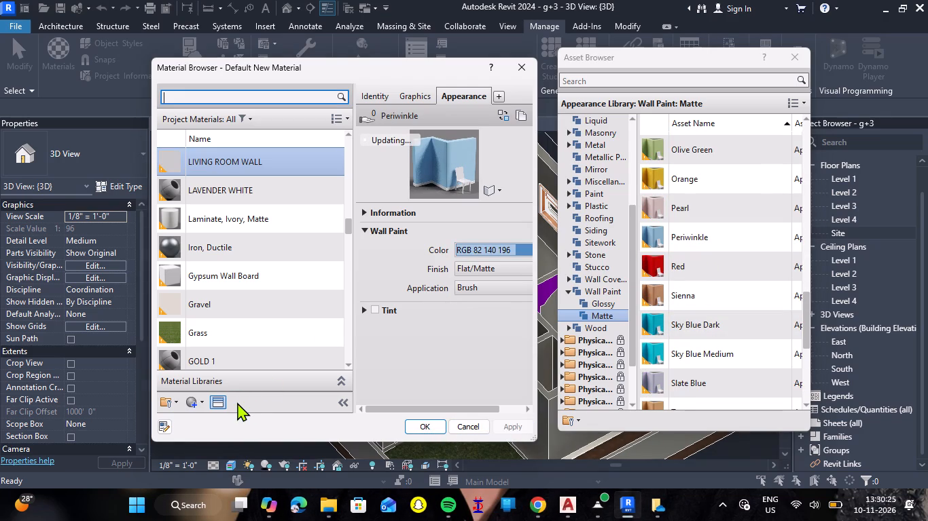
Create another new project material and name it DINING ROOM WALL.
click(198, 400)
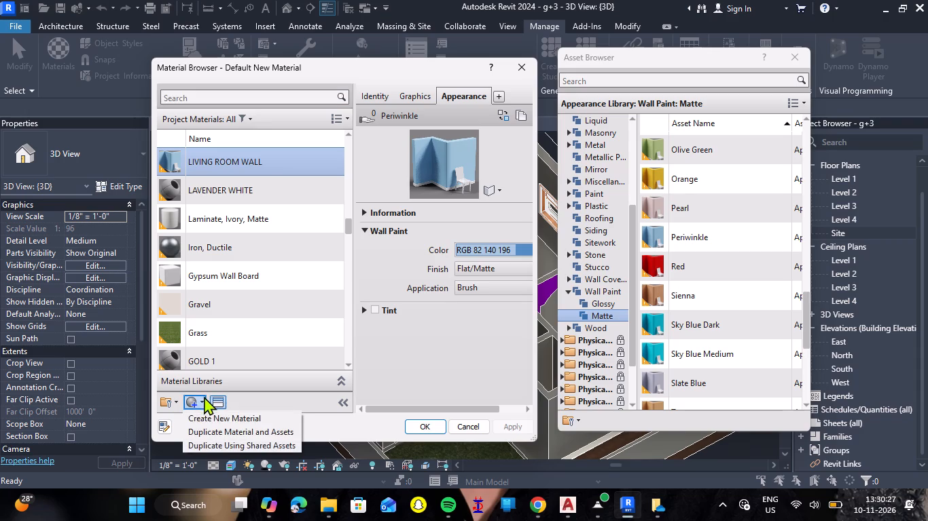
click(217, 413)
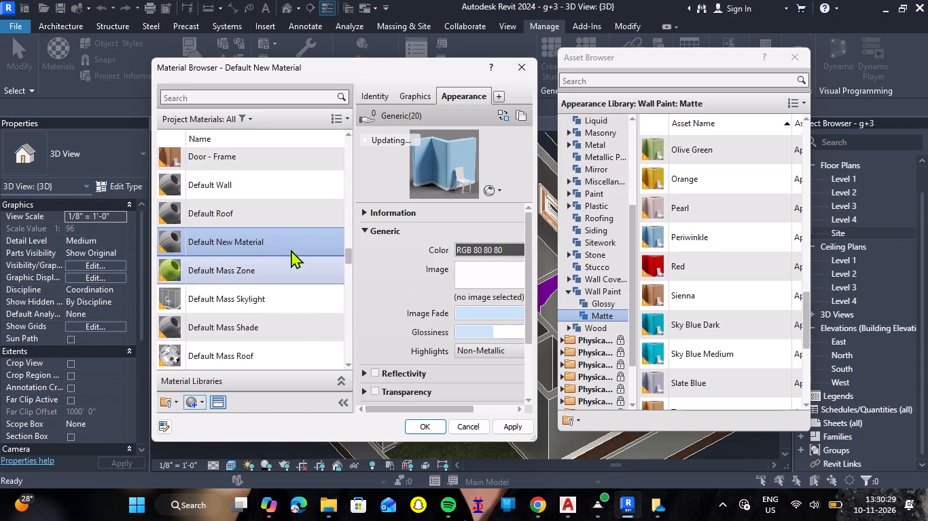
right_click(295, 233)
click(329, 284)
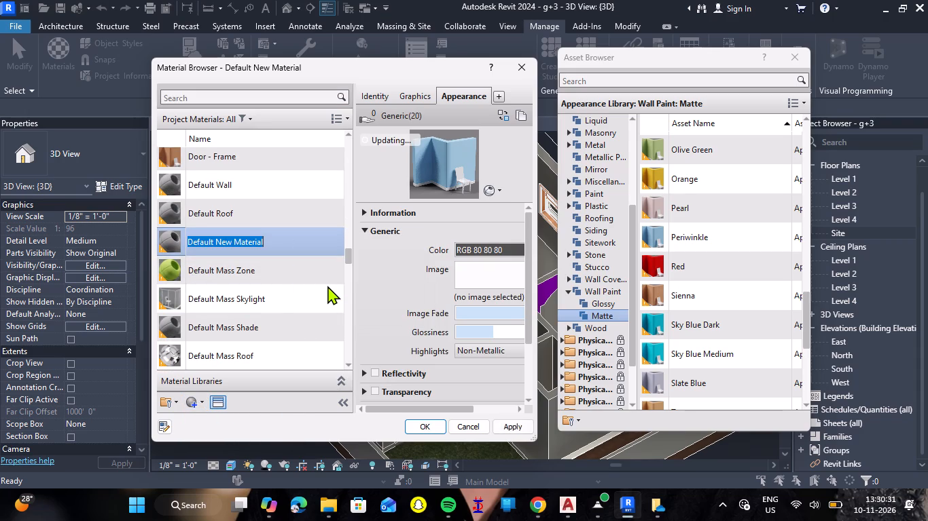
text(DINING)
key(space)
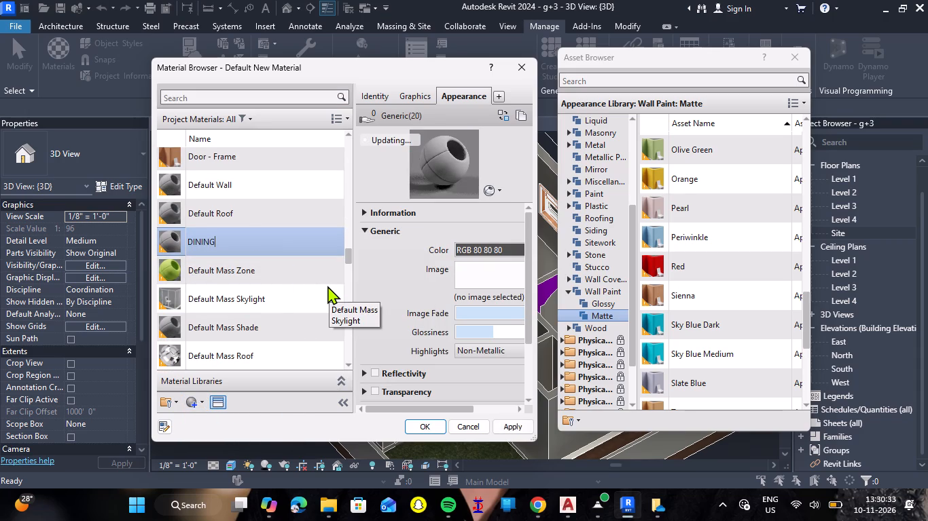
text(ROOM WALL)
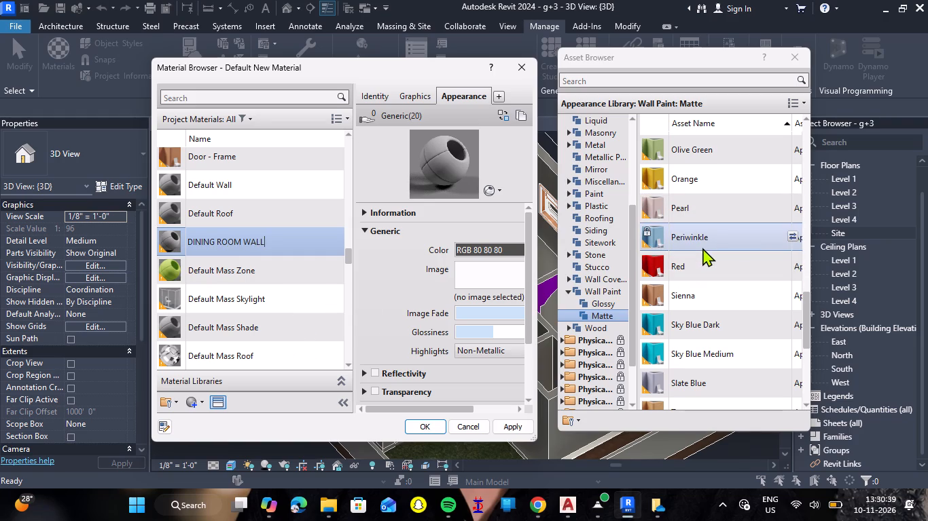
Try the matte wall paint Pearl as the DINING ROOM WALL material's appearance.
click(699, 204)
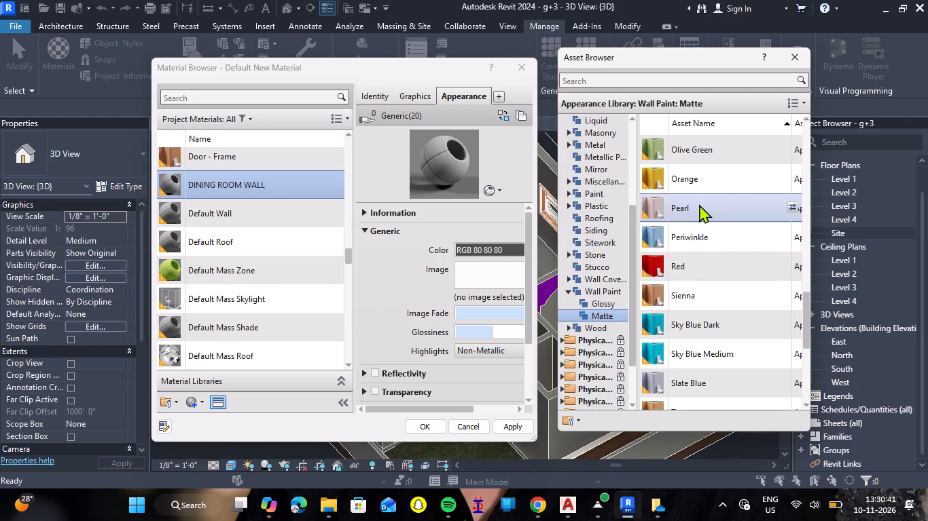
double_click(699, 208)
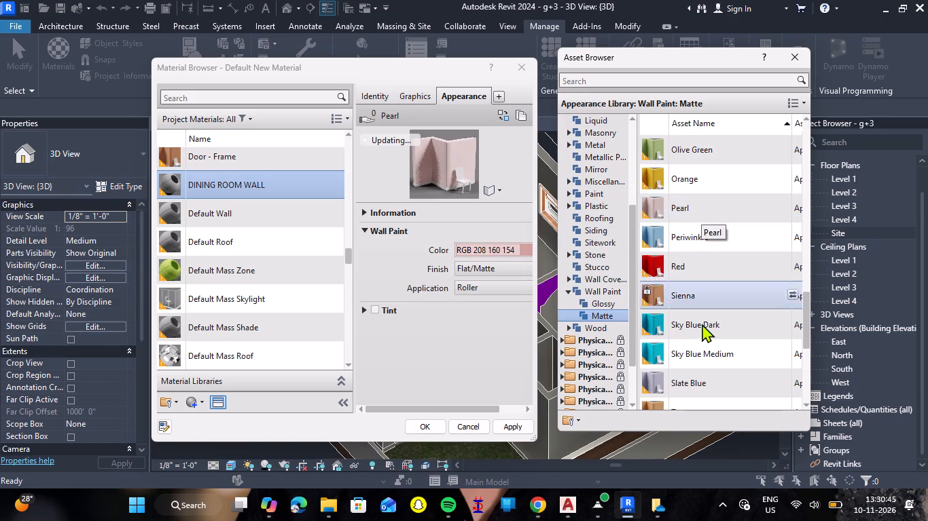
Give the DINING ROOM WALL material the Chestnut matte wall paint appearance, apply it and close the material settings.
scroll(713, 300, up, 7)
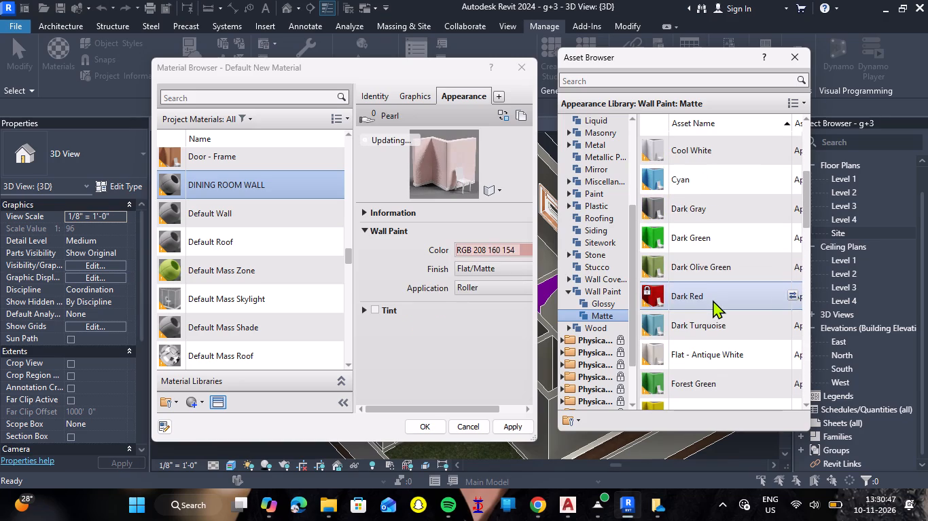
scroll(713, 300, up, 6)
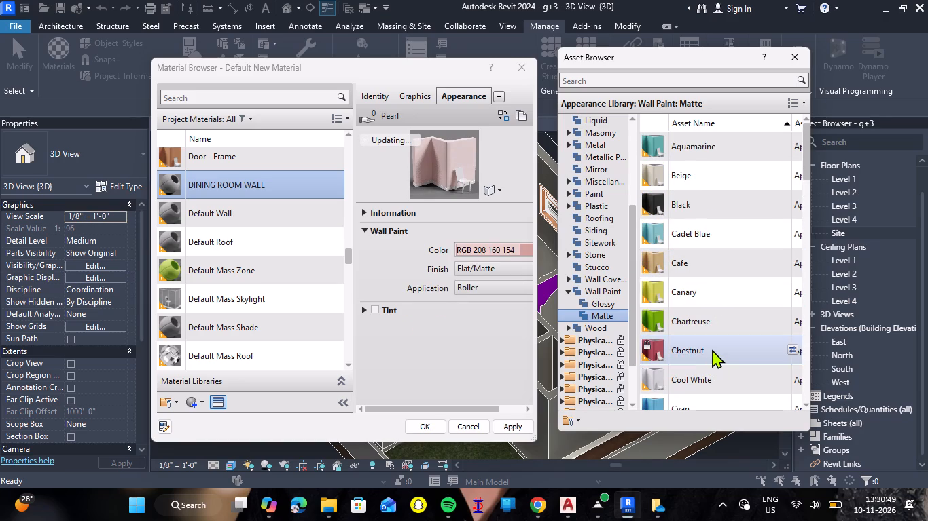
double_click(712, 349)
click(510, 430)
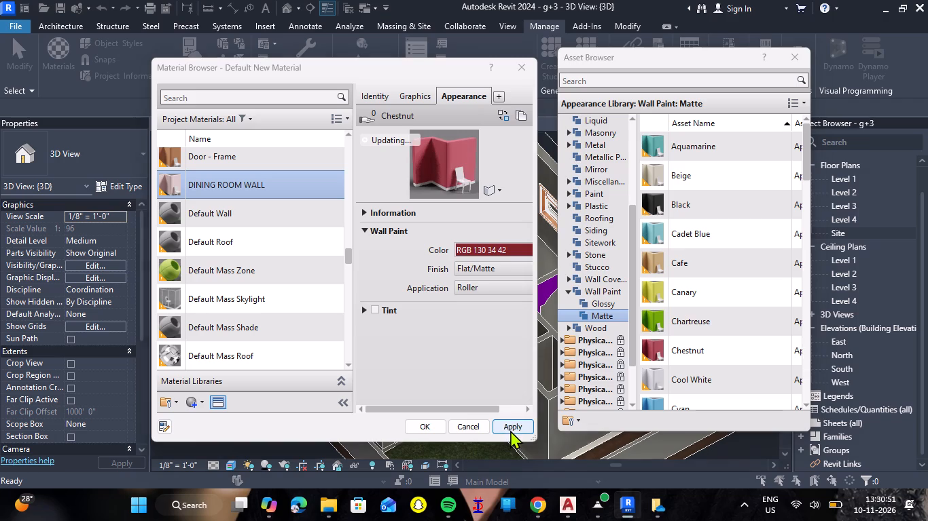
click(421, 430)
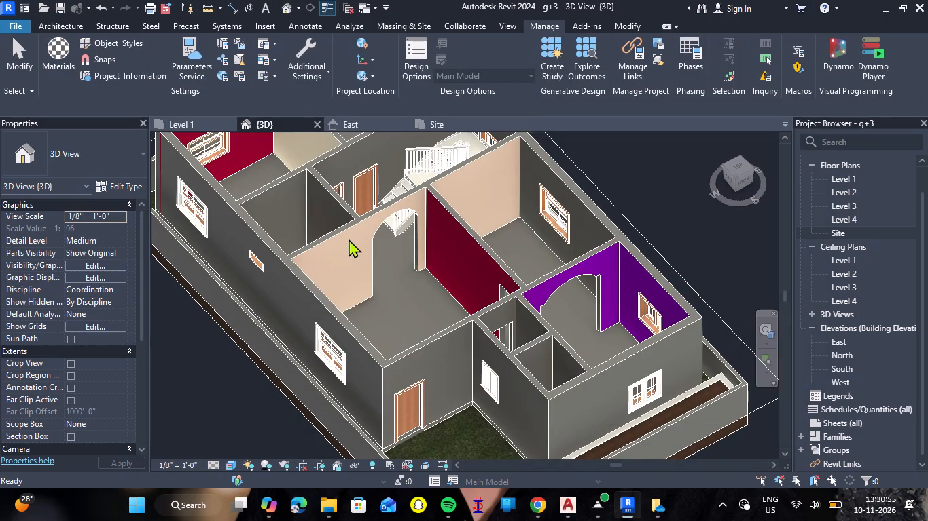
Paint the window wall and the adjoining beige wall of the room behind the purple arched room with DINING ROOM WALL.
text(PT)
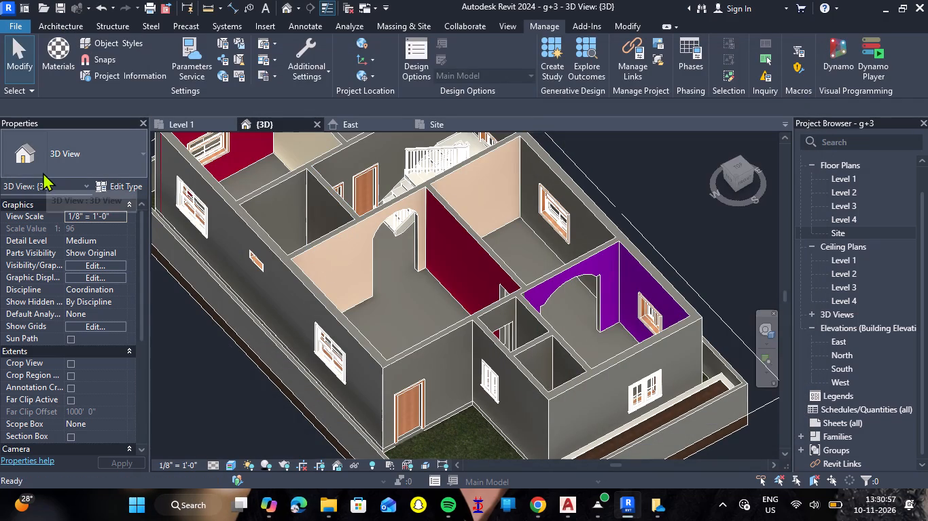
scroll(100, 316, down, 3)
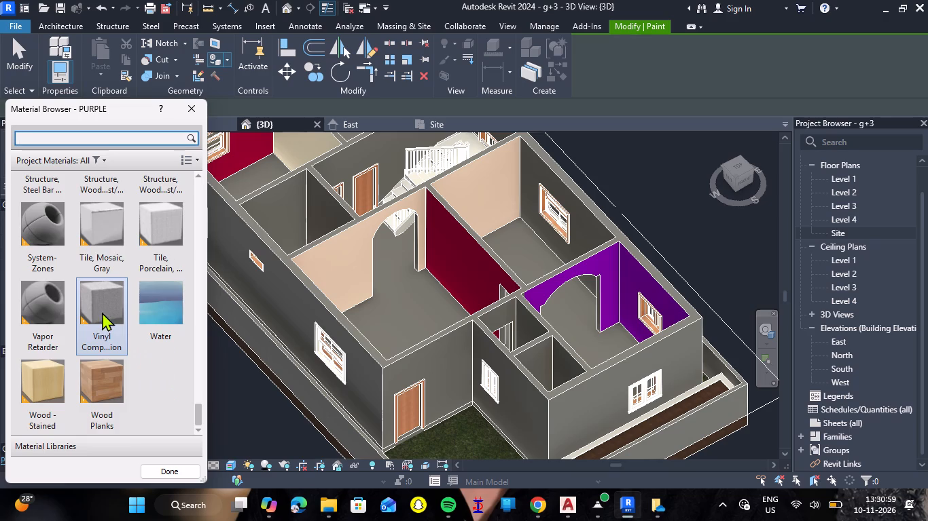
scroll(103, 311, up, 8)
scroll(99, 265, down, 2)
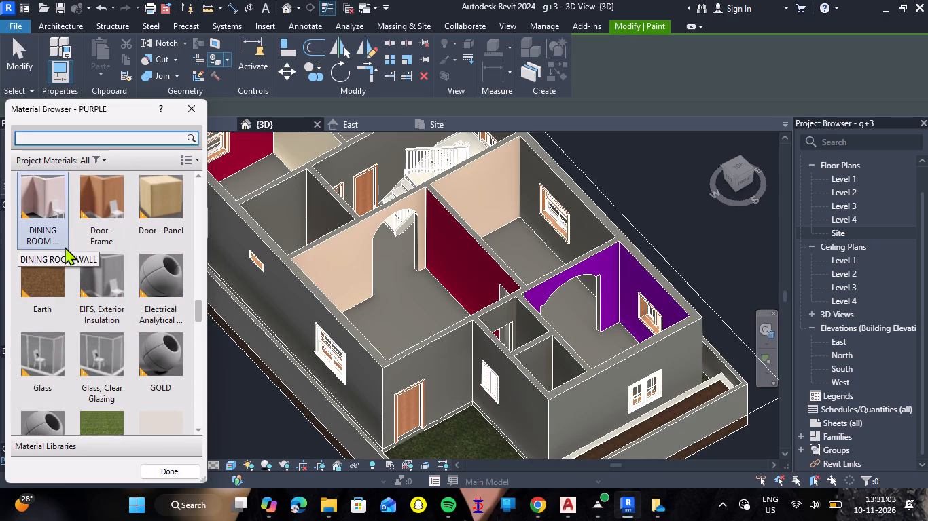
click(35, 212)
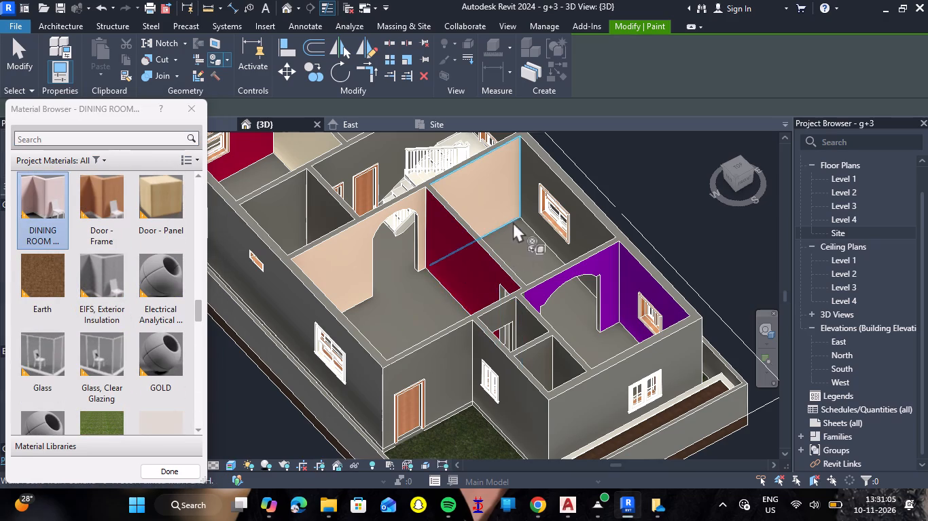
click(529, 208)
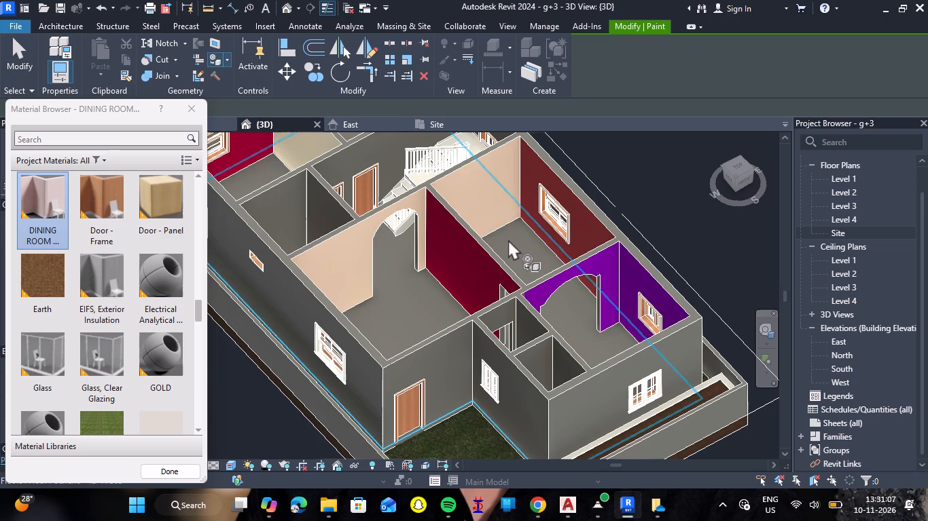
click(497, 207)
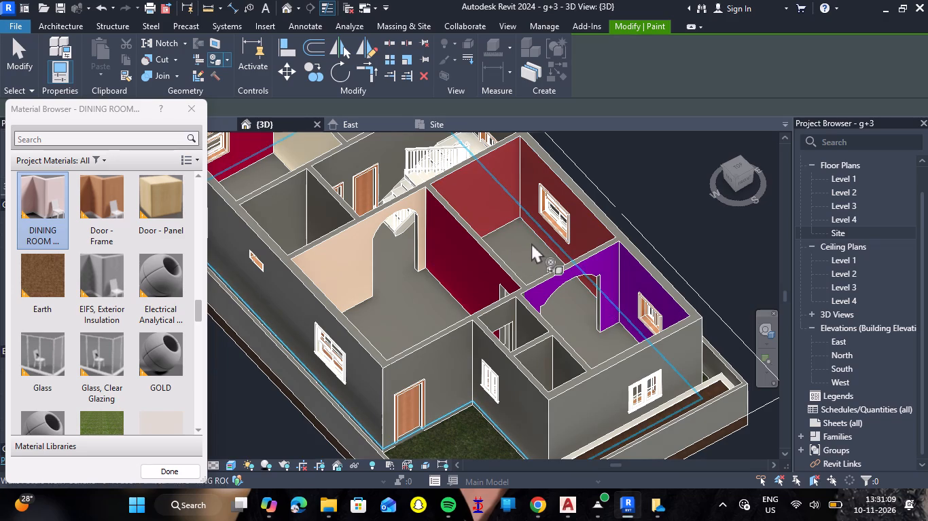
Find the LIVING ROOM WALL material and paint the partition opposite the window wall in the same room with it.
shift+right_drag(528, 242, 442, 252)
shift+middle_drag(528, 242, 442, 252)
scroll(142, 278, down, 1)
scroll(142, 278, up, 1)
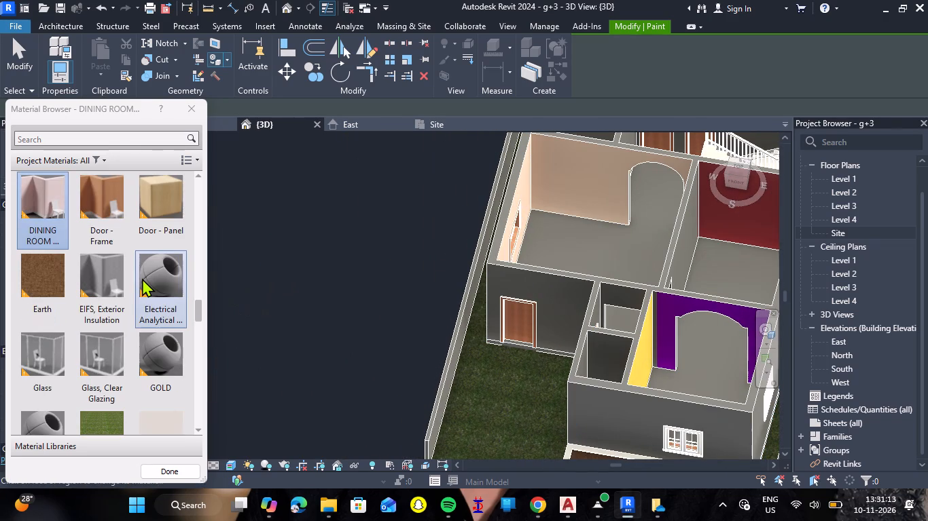
scroll(142, 278, up, 1)
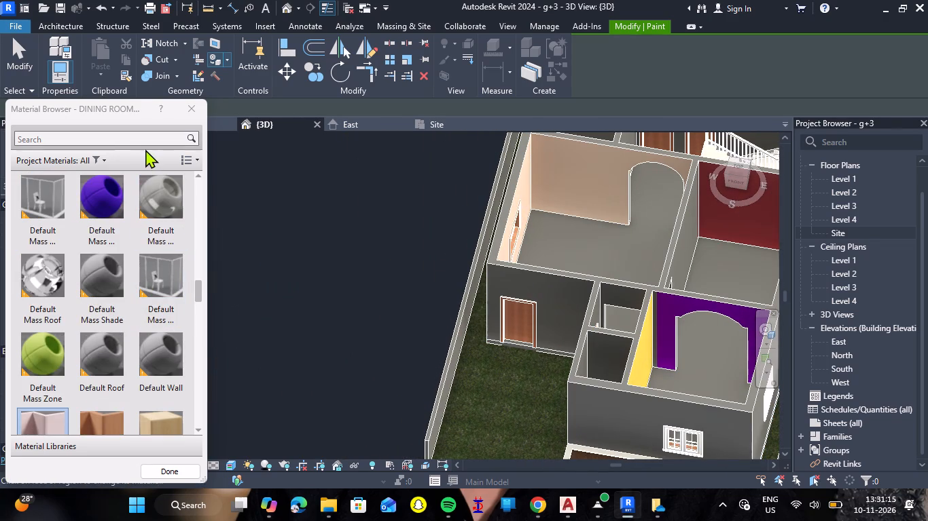
click(143, 141)
text(LIVING)
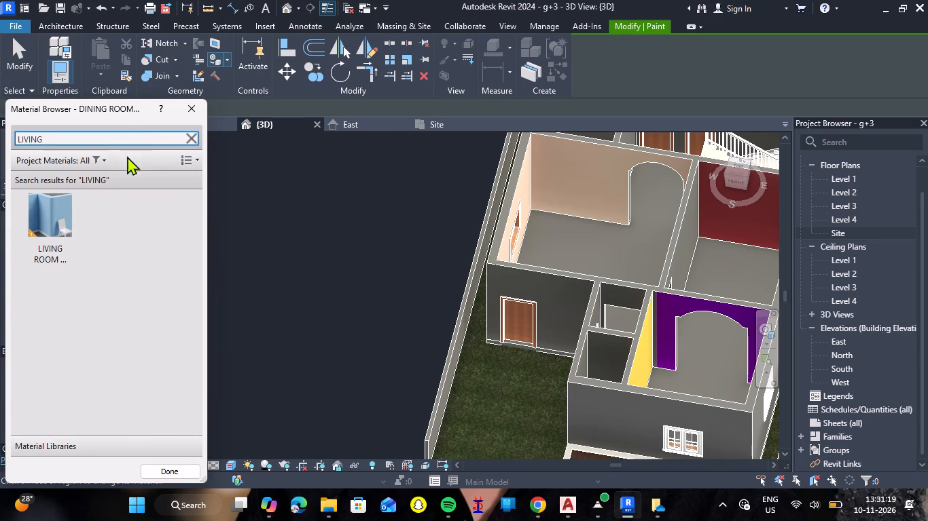
click(41, 233)
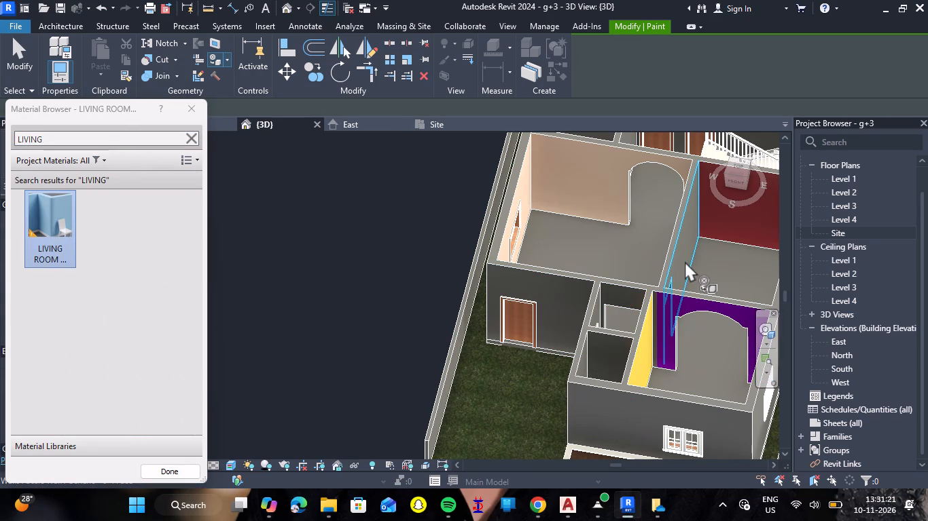
click(685, 261)
Paint the same room's side of the arched wall with LIVING ROOM WALL.
scroll(685, 261, down, 3)
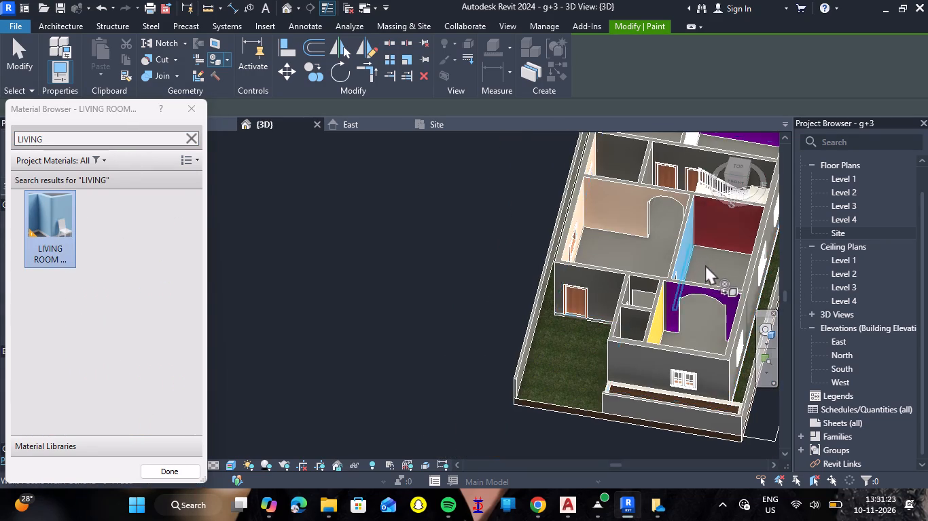
shift+right_drag(709, 264, 486, 298)
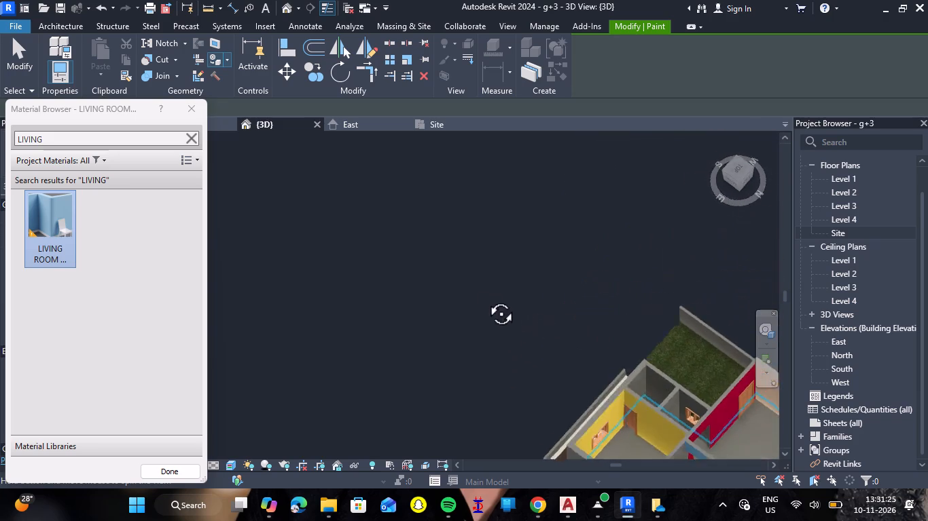
shift+right_drag(486, 298, 476, 291)
scroll(497, 259, down, 7)
scroll(550, 345, up, 10)
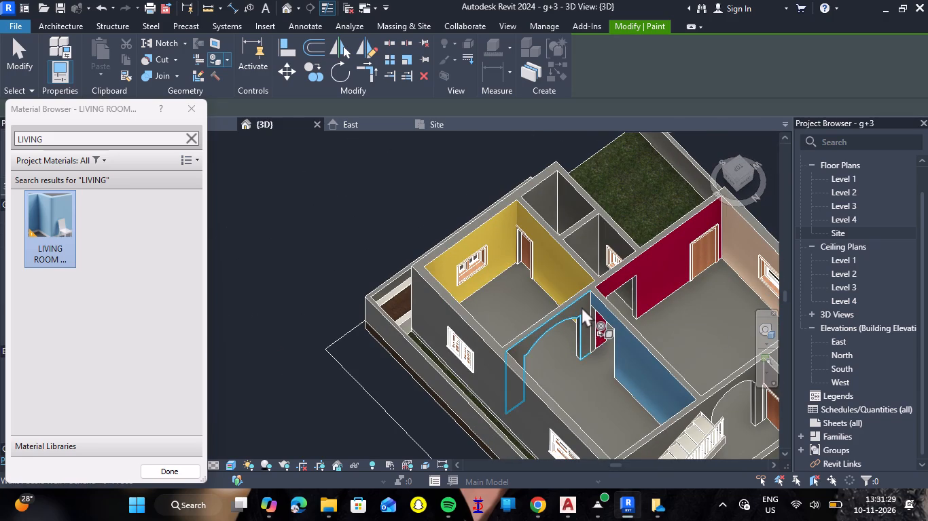
click(582, 307)
Paint the two vertical side faces of the arch opening with LIVING ROOM WALL.
scroll(569, 348, up, 12)
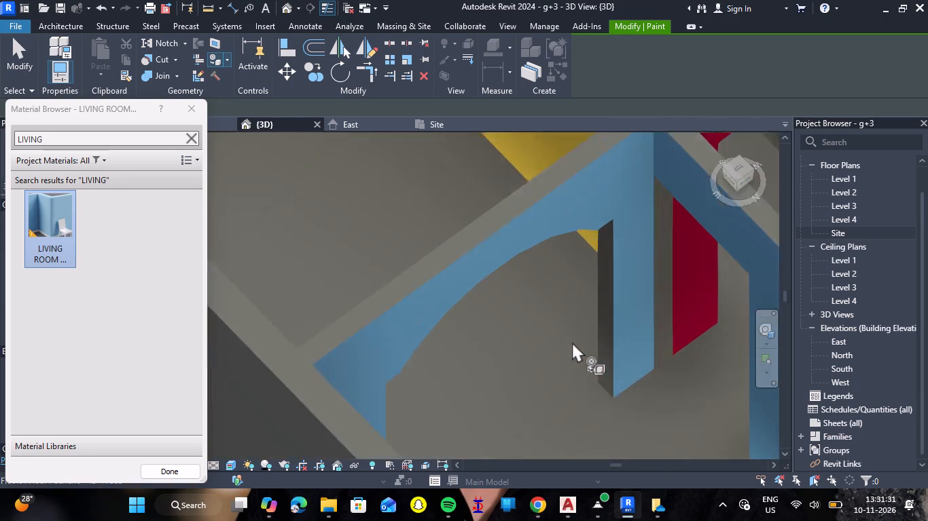
click(621, 322)
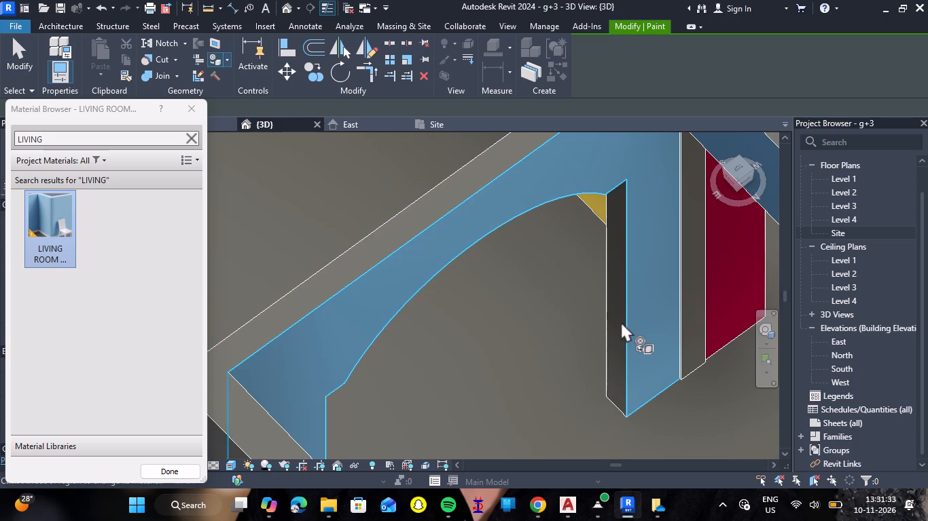
click(620, 323)
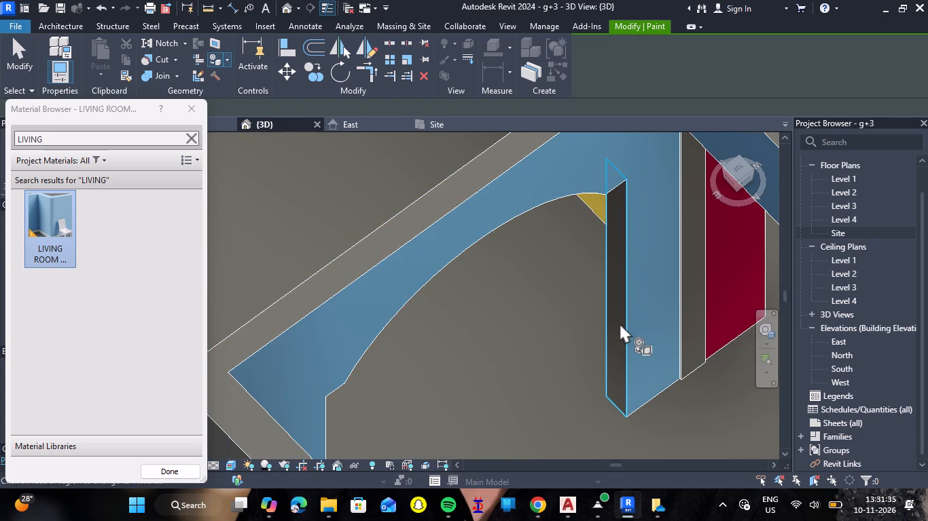
scroll(531, 325, up, 1)
shift+right_drag(529, 325, 434, 339)
shift+middle_drag(528, 326, 434, 339)
scroll(435, 334, down, 7)
scroll(372, 313, down, 6)
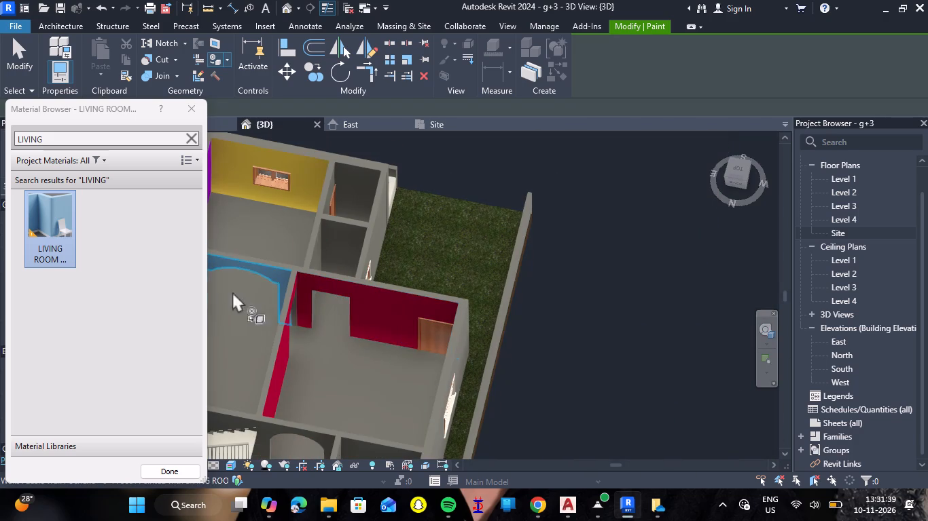
scroll(246, 282, down, 8)
scroll(242, 290, up, 11)
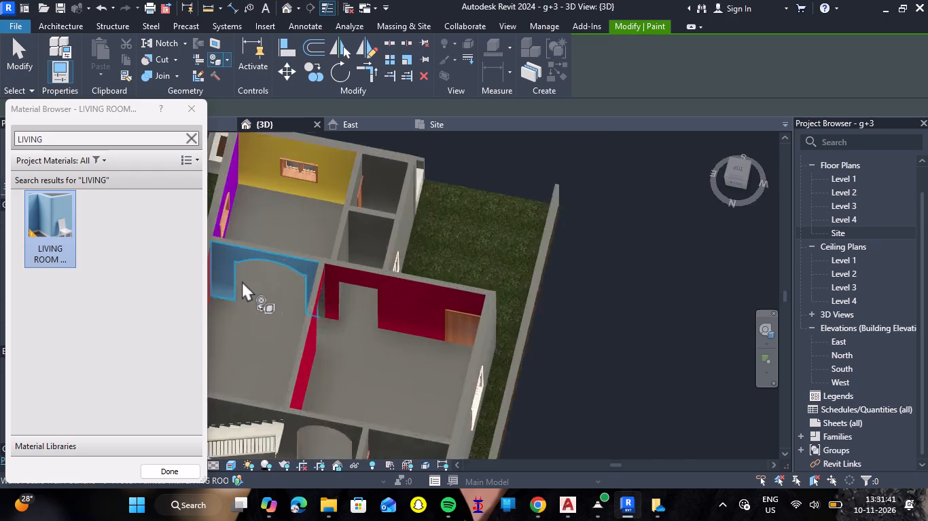
scroll(214, 271, up, 12)
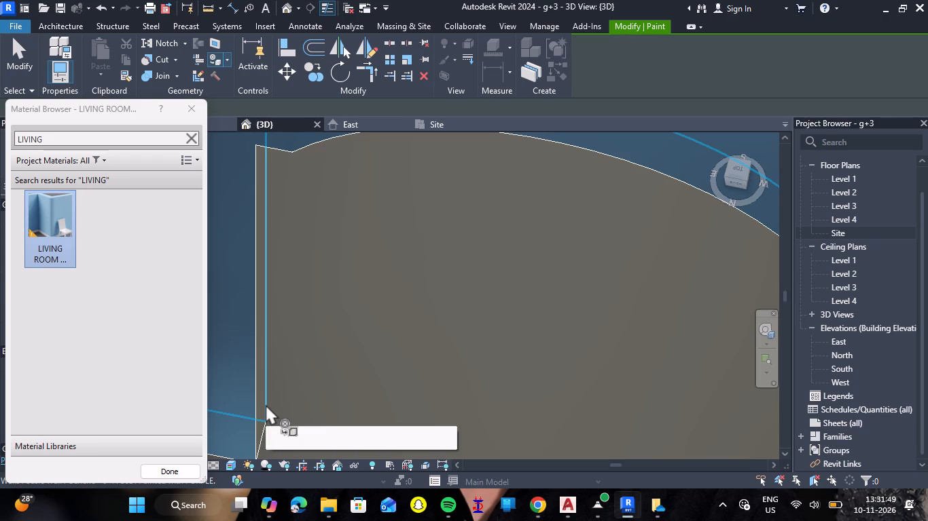
click(264, 434)
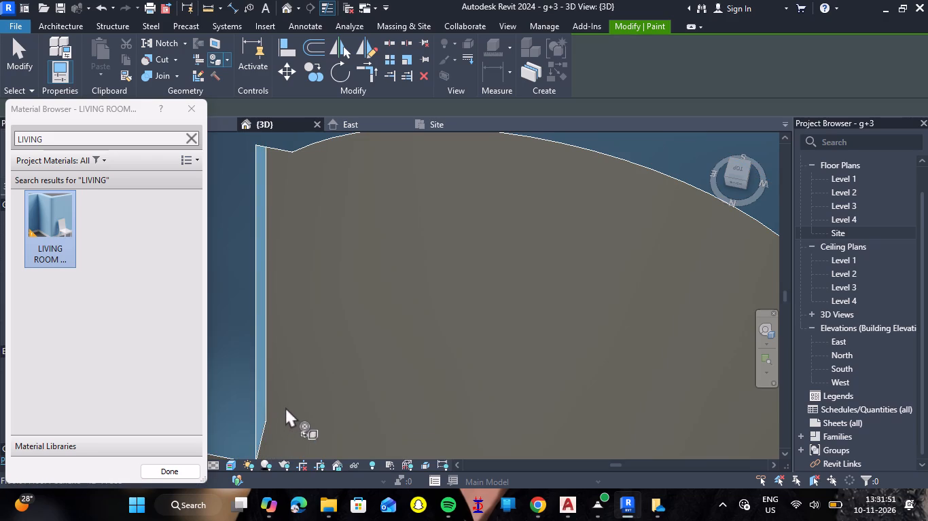
Paint the curved underside of the arch opening with LIVING ROOM WALL.
shift+right_drag(431, 365, 461, 226)
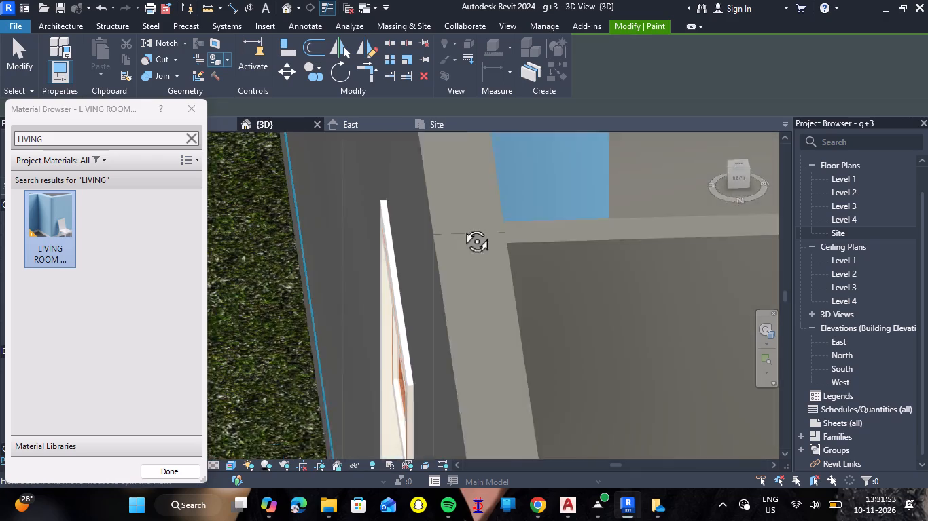
shift+right_drag(461, 226, 462, 220)
scroll(531, 284, down, 17)
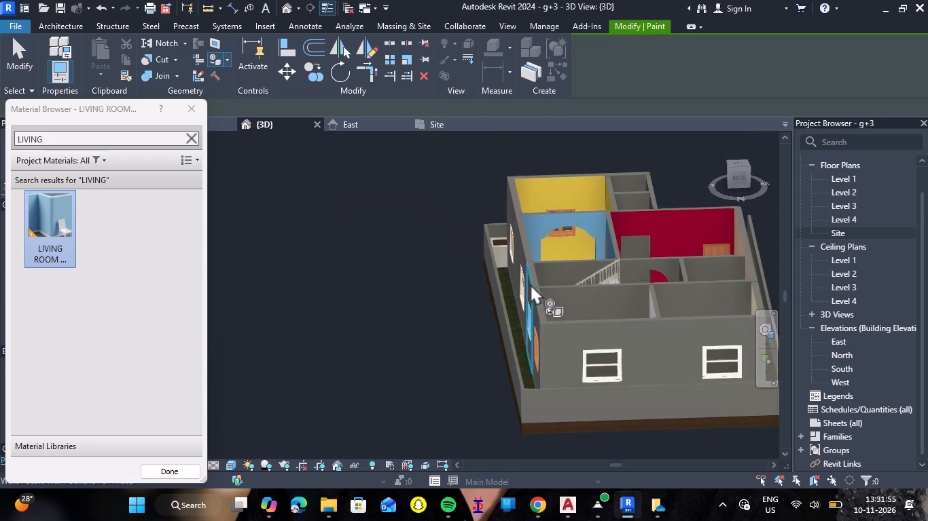
shift+right_drag(574, 244, 572, 193)
shift+middle_drag(574, 244, 572, 193)
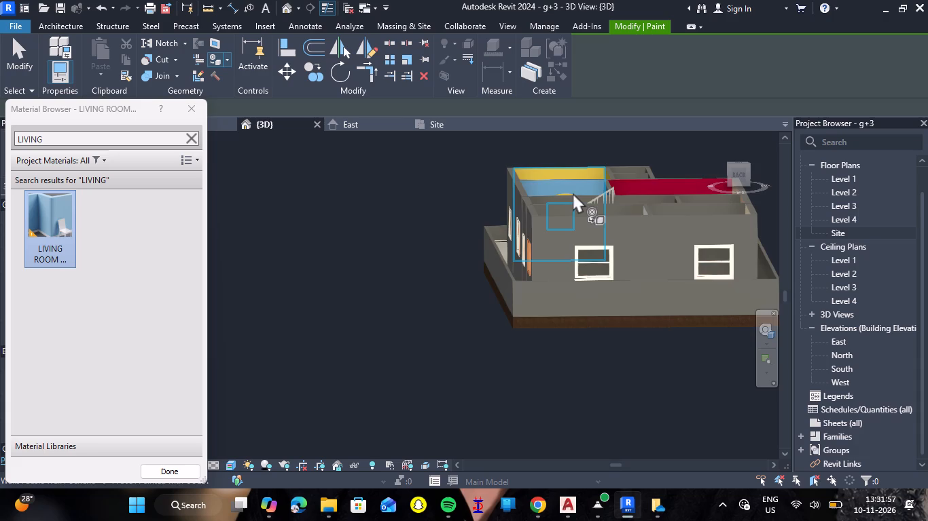
scroll(562, 180, up, 9)
shift+right_drag(535, 213, 610, 248)
shift+middle_drag(535, 213, 610, 248)
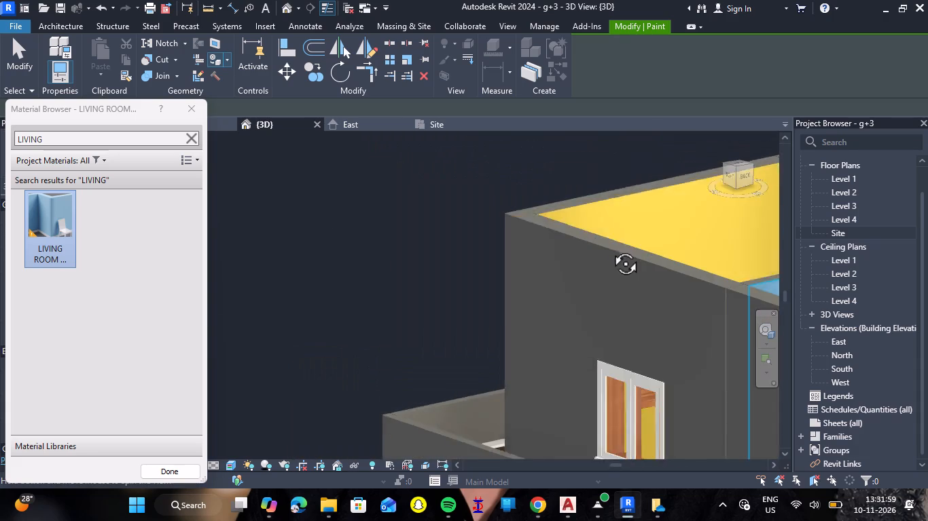
shift+middle_drag(610, 248, 624, 252)
shift+right_drag(610, 248, 698, 303)
scroll(430, 263, down, 11)
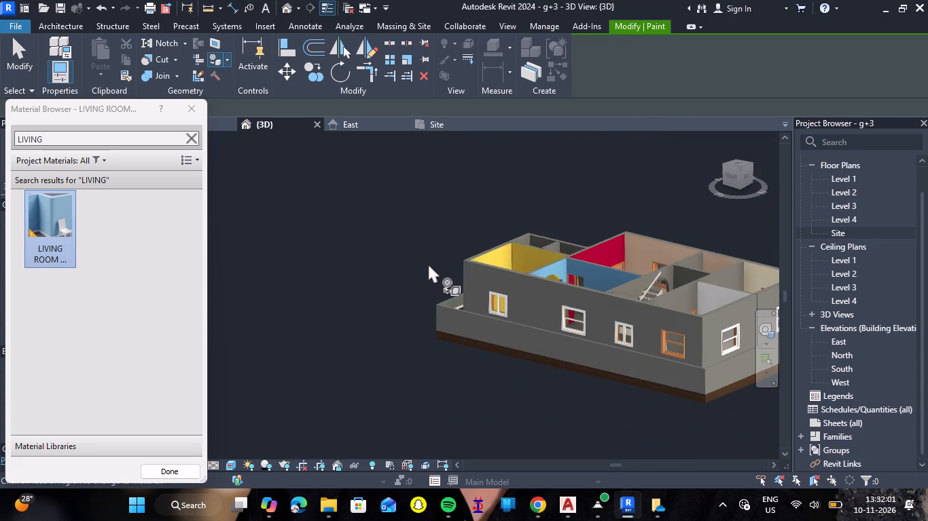
scroll(554, 274, up, 18)
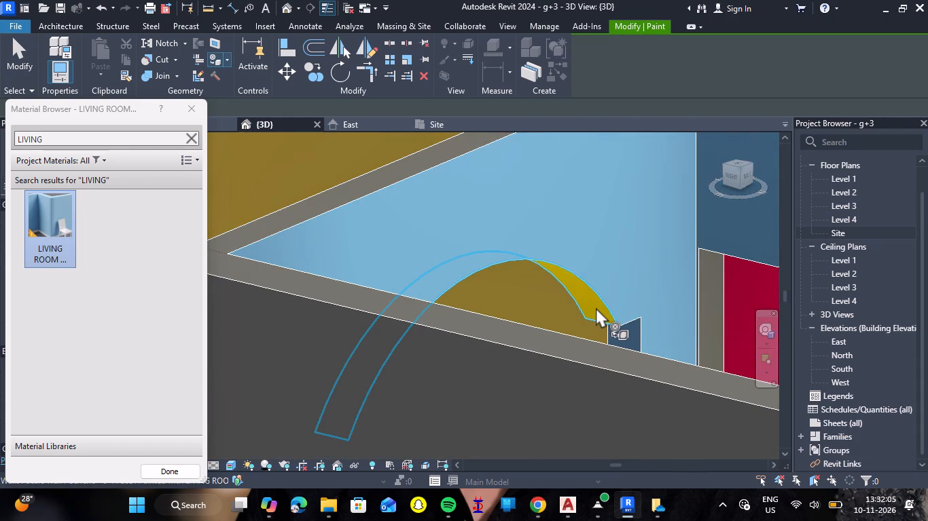
click(596, 307)
Paint the side face of the rectangular wall opening next to the arched wall with LIVING ROOM WALL.
scroll(601, 301, down, 7)
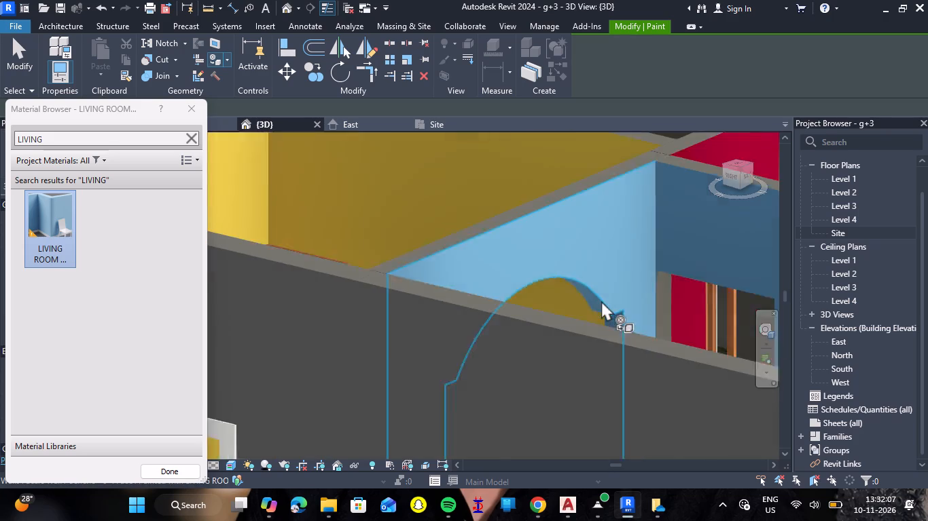
scroll(603, 296, down, 4)
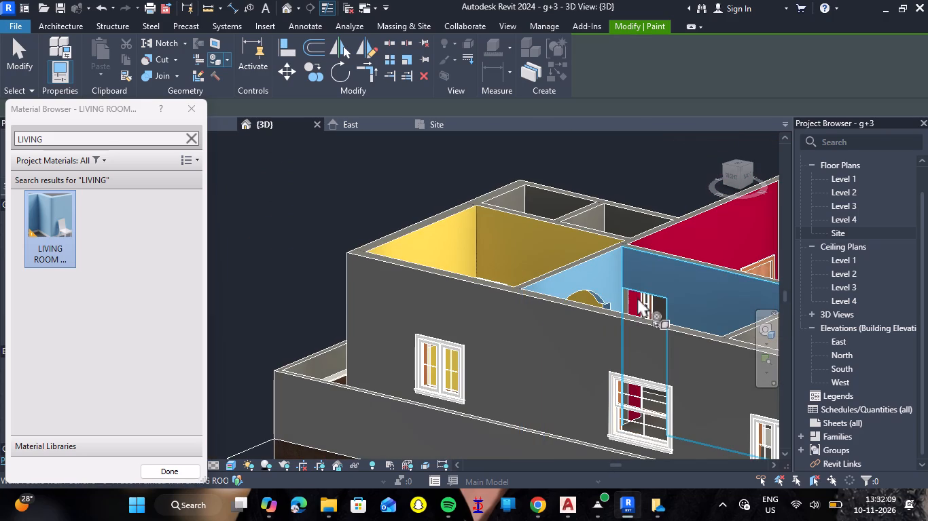
scroll(637, 297, up, 13)
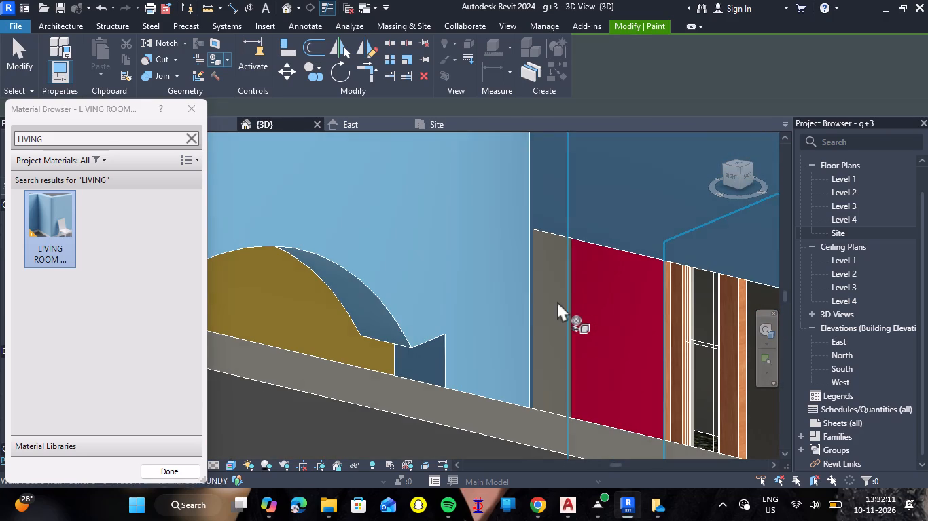
click(552, 303)
Paint the inner face of the long window wall in the large room beyond the opening with LIVING ROOM WALL.
scroll(556, 305, down, 10)
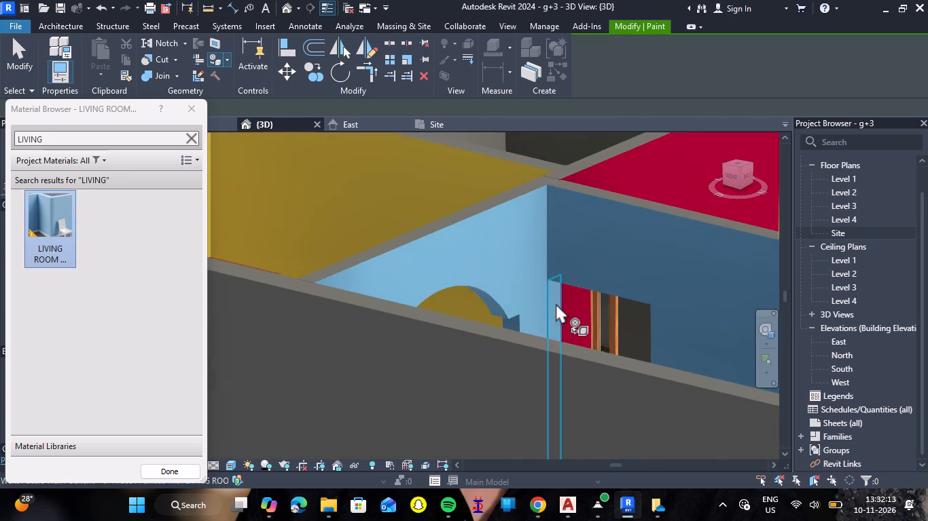
shift+middle_drag(485, 300, 491, 322)
shift+right_drag(484, 303, 551, 343)
scroll(516, 322, down, 8)
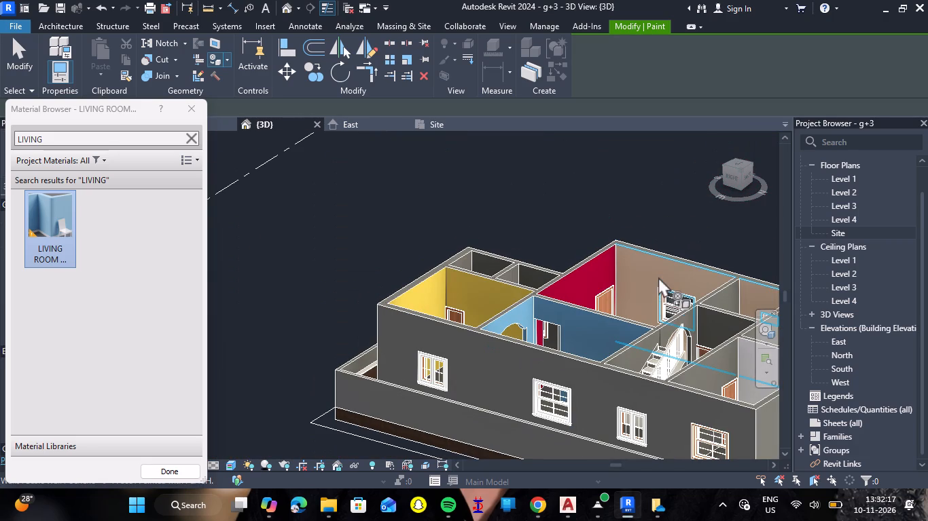
click(655, 277)
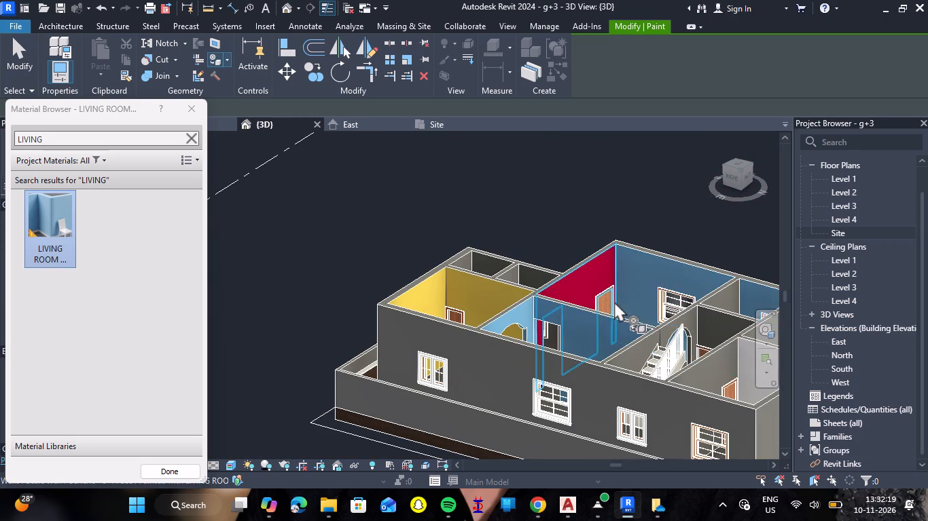
Paint the large room's side of the arched wall by the staircase with LIVING ROOM WALL.
scroll(614, 301, down, 5)
shift+right_drag(624, 319, 425, 380)
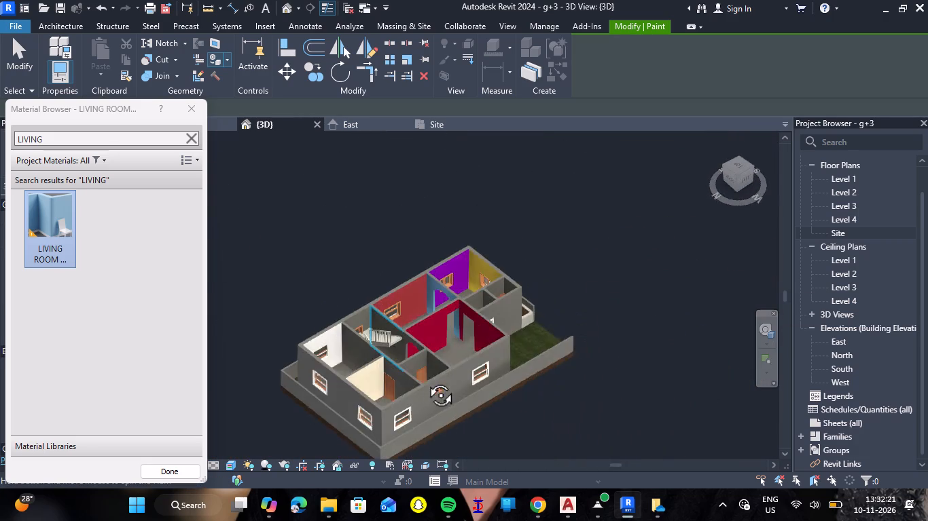
shift+right_drag(425, 380, 279, 318)
scroll(451, 221, up, 6)
click(355, 268)
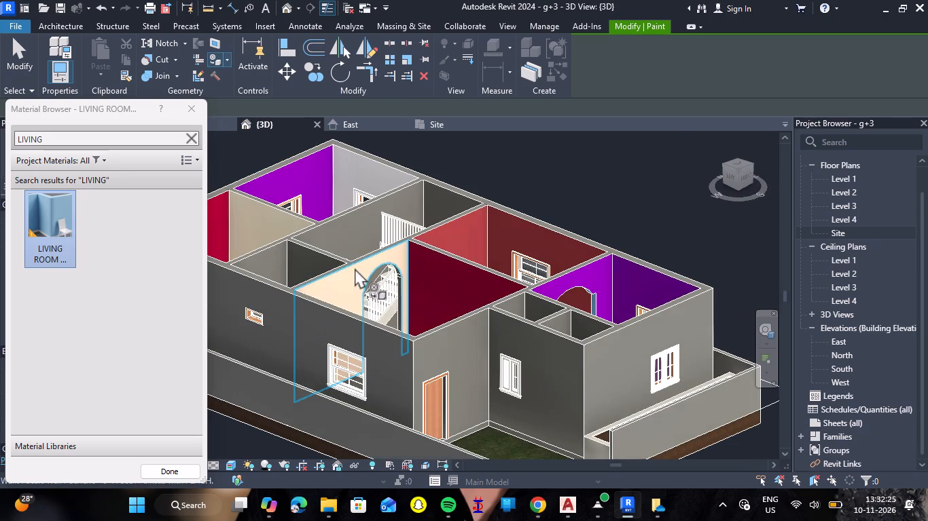
Check the small rooms beside the yellow-walled room, clear the LIVING material search and end the Paint command.
scroll(367, 298, down, 4)
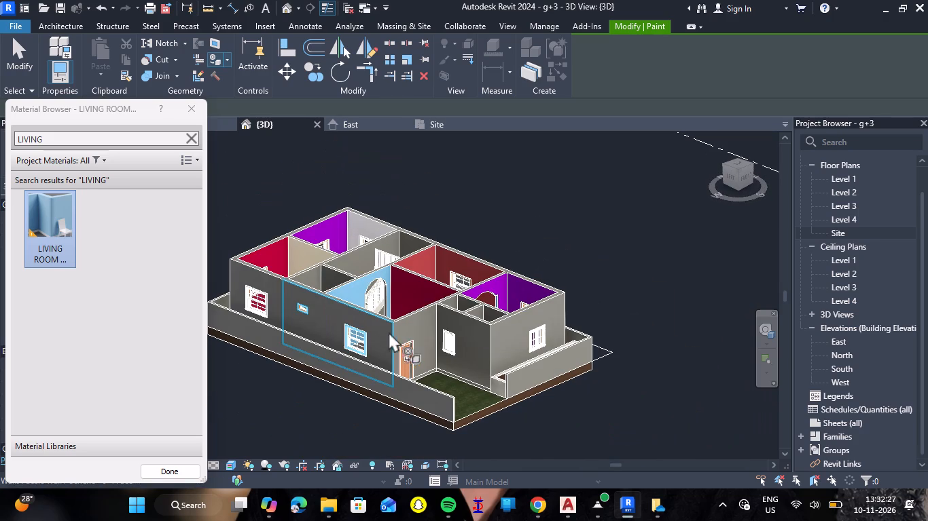
shift+right_drag(462, 315, 330, 368)
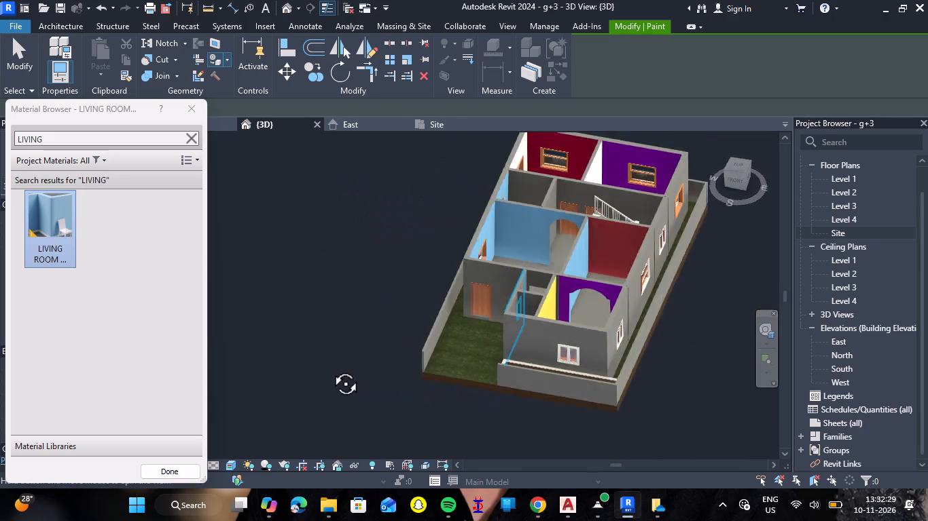
shift+right_drag(330, 368, 298, 374)
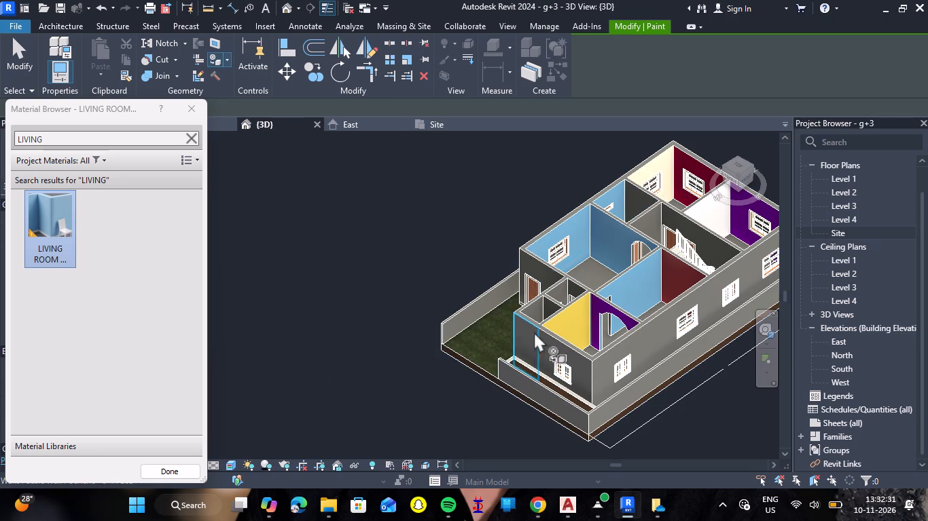
scroll(542, 311, up, 6)
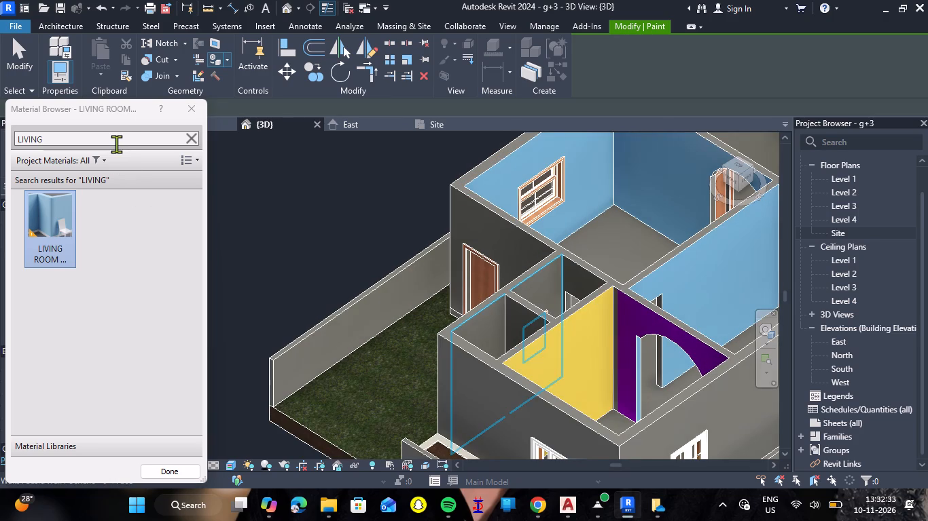
click(116, 144)
click(194, 141)
click(190, 111)
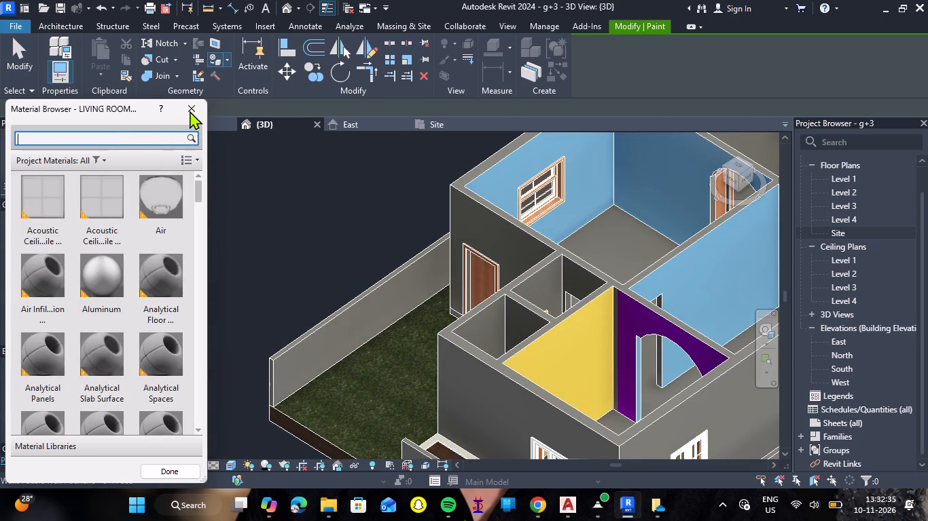
Create a new project material and name it POOJA WALL PAINT.
click(57, 43)
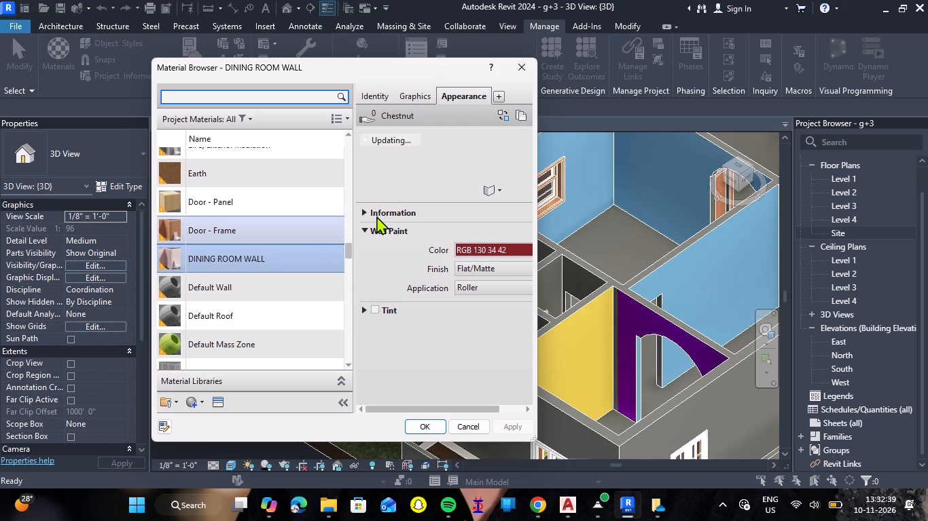
click(205, 401)
click(230, 418)
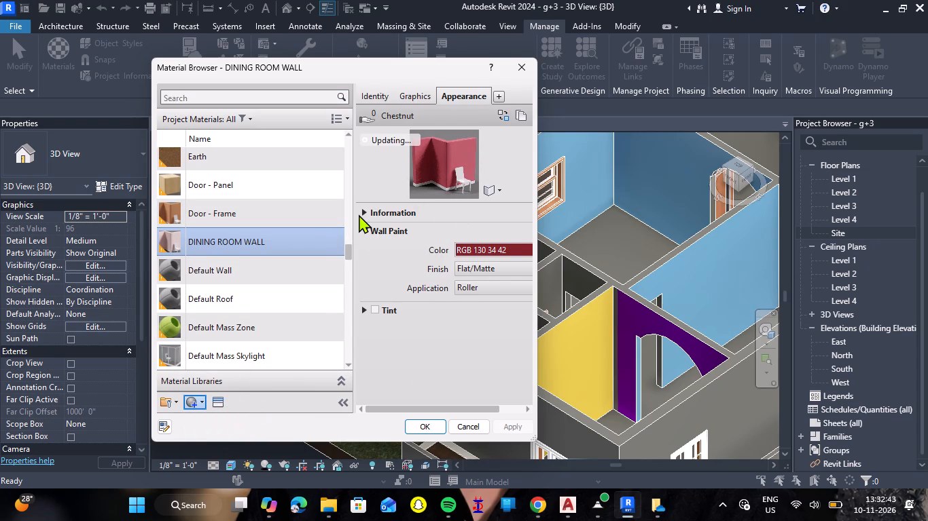
right_click(301, 251)
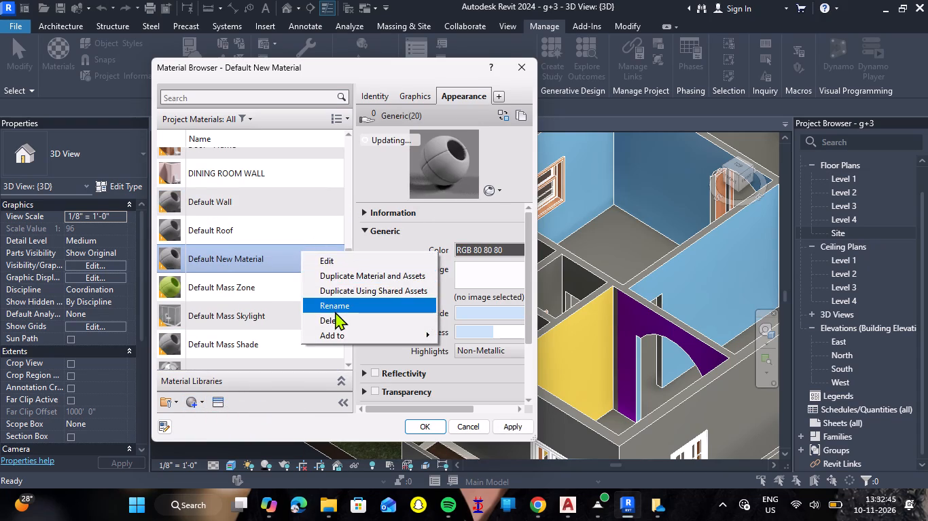
click(335, 311)
key(BackSpace)
text(POJJ)
key(BackSpace)
key(BackSpace)
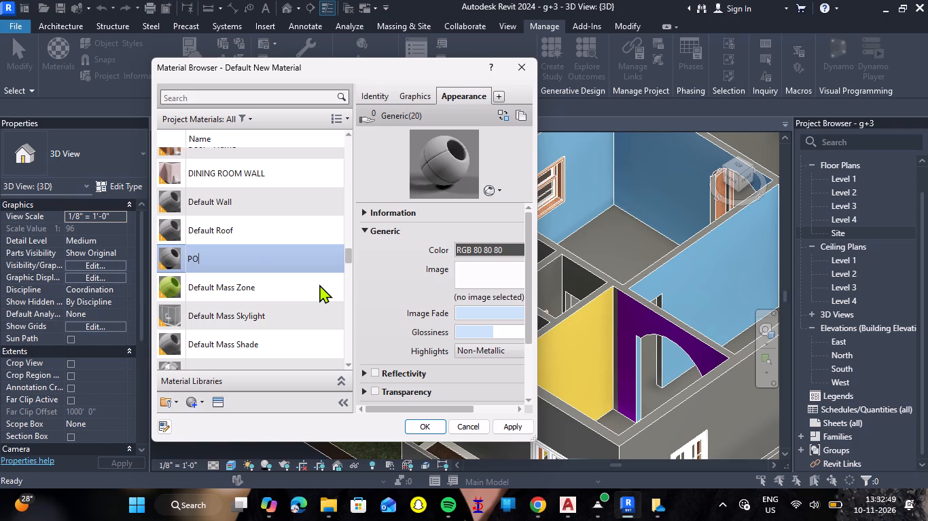
text(OJ)
text(A WALL P)
text(AINT)
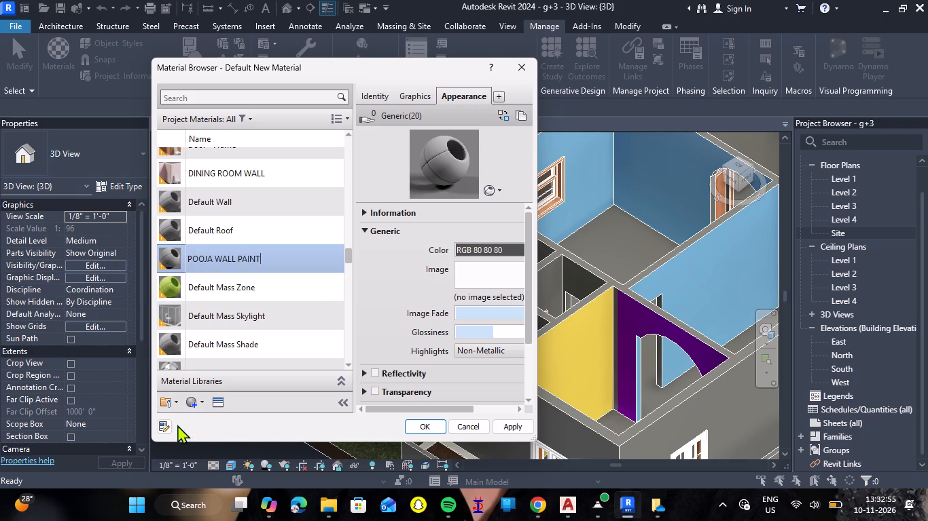
Give POOJA WALL PAINT the matte wall paint appearance Dark Olive Green from the appearance library and apply it.
click(222, 398)
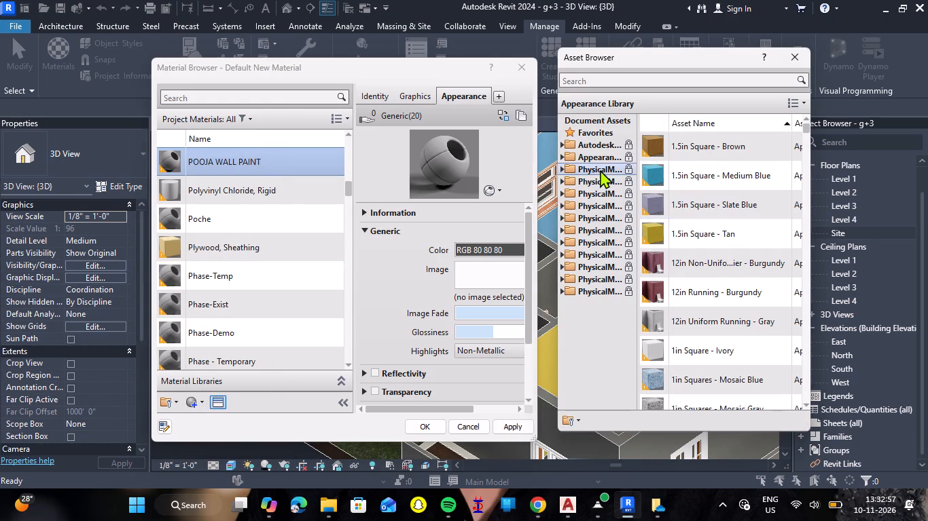
click(560, 168)
click(563, 159)
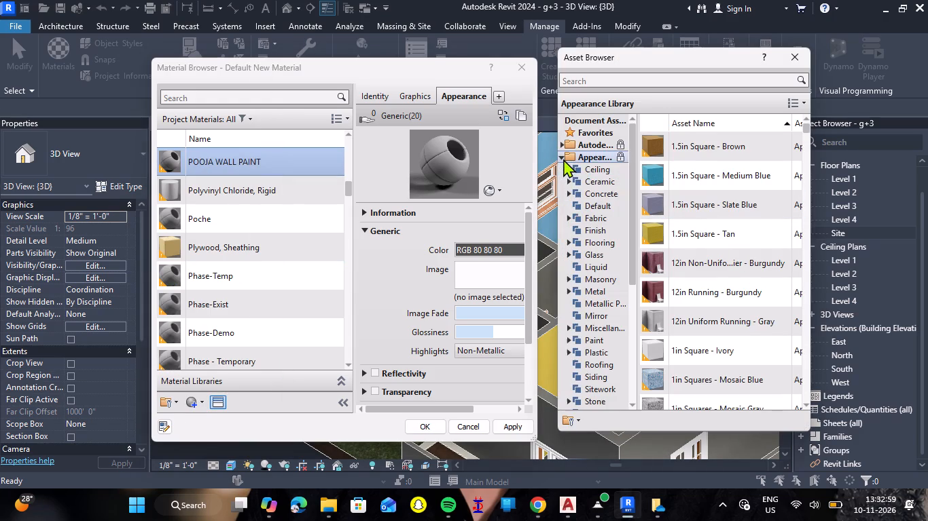
scroll(598, 262, down, 2)
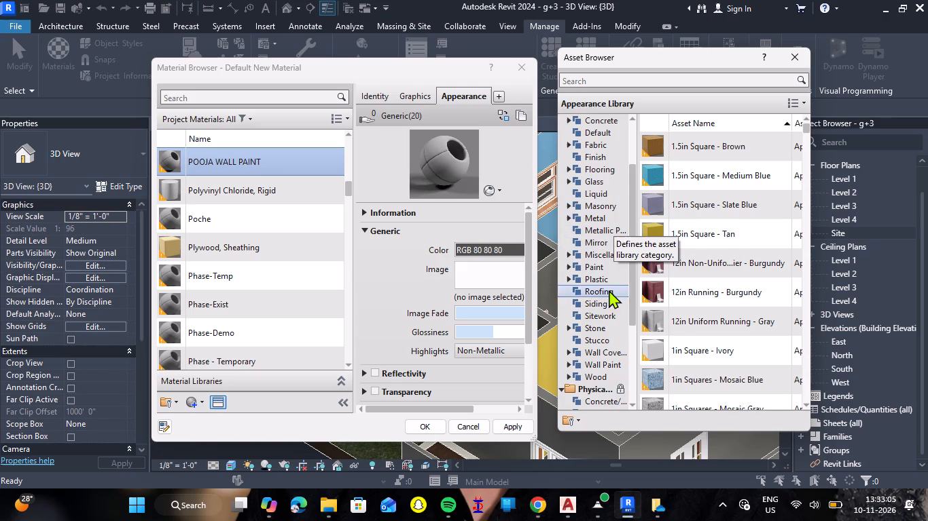
click(569, 363)
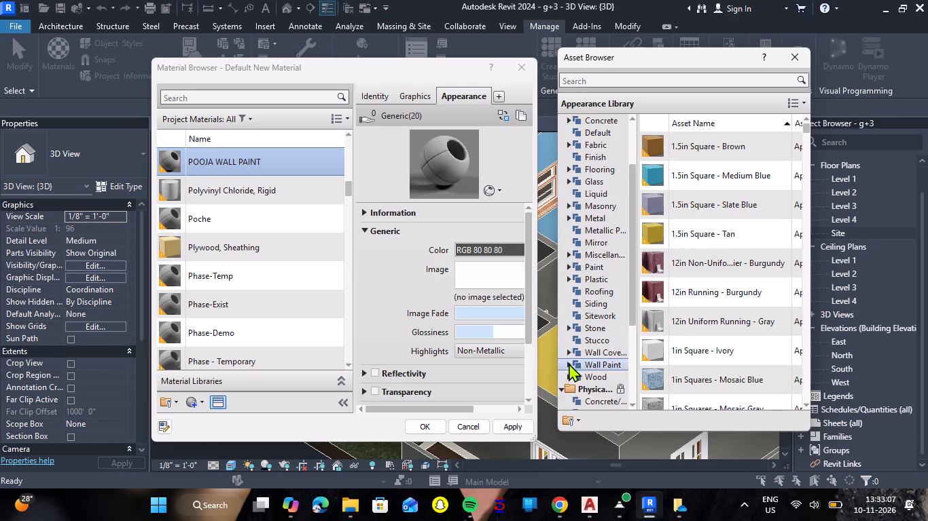
click(568, 353)
scroll(606, 338, down, 2)
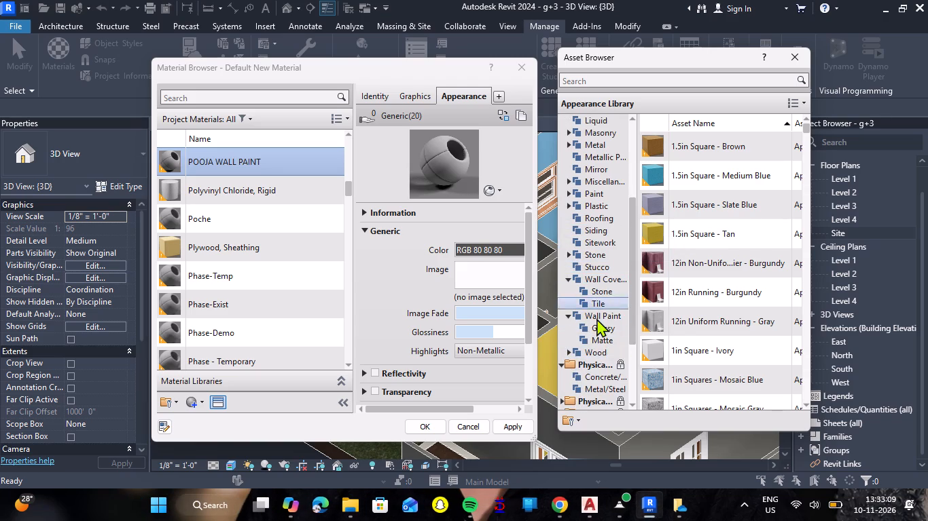
click(600, 332)
scroll(694, 290, down, 1)
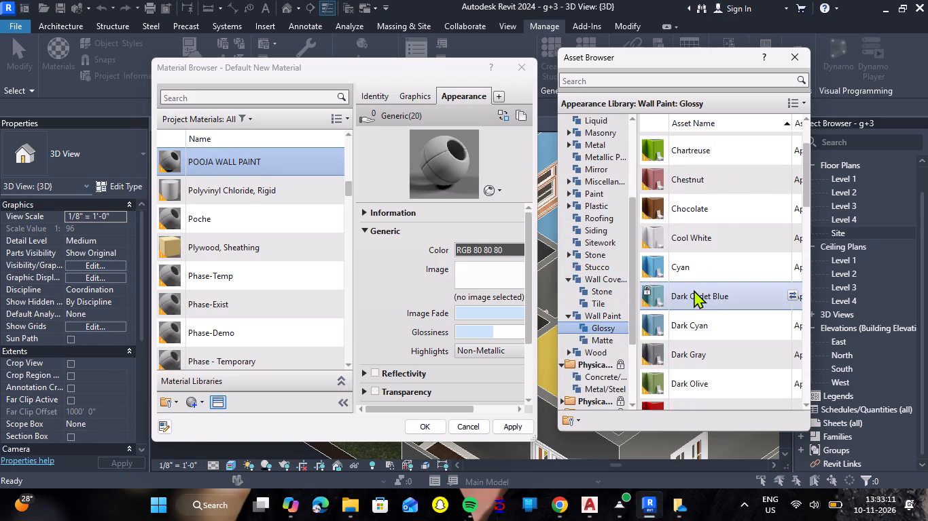
scroll(694, 290, down, 2)
click(601, 338)
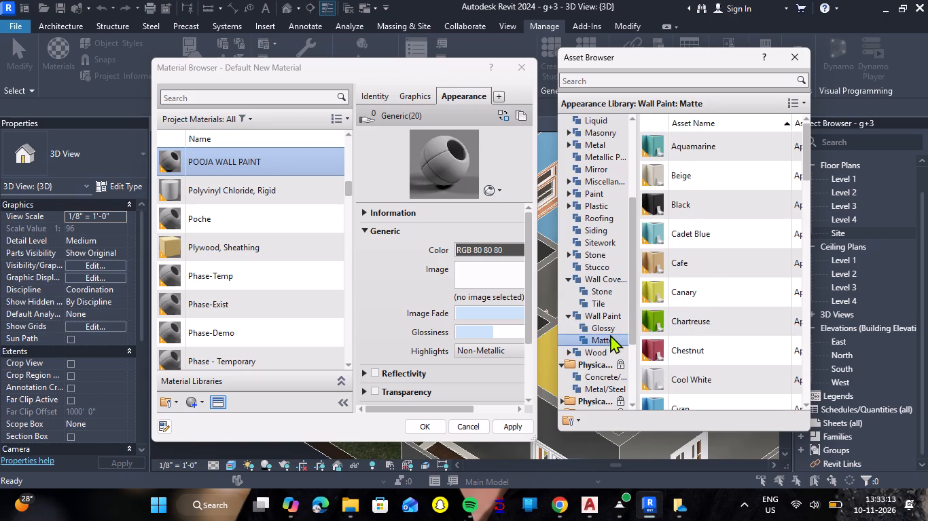
scroll(703, 309, down, 1)
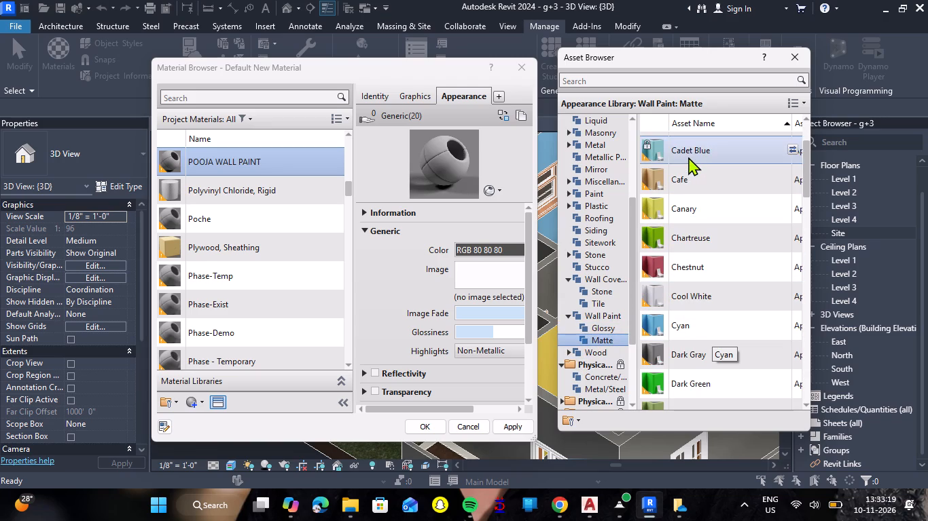
scroll(697, 258, down, 3)
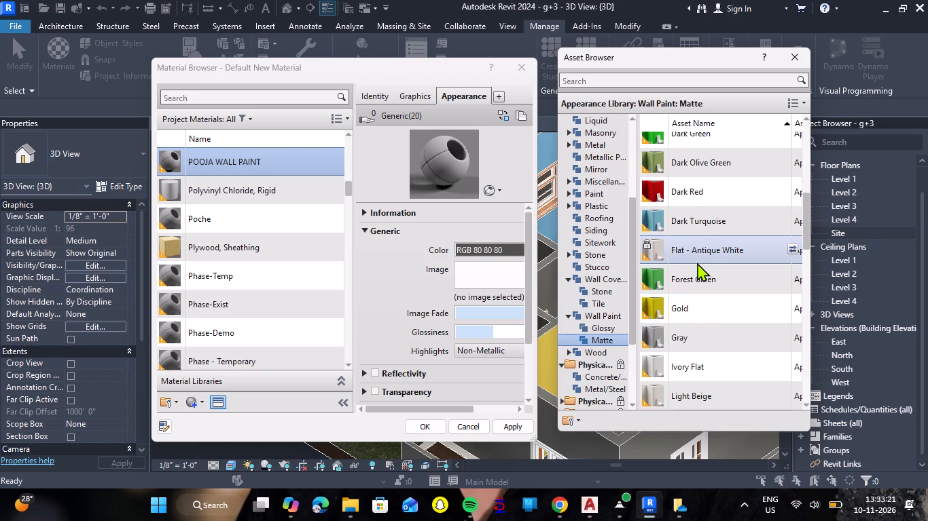
triple_click(711, 175)
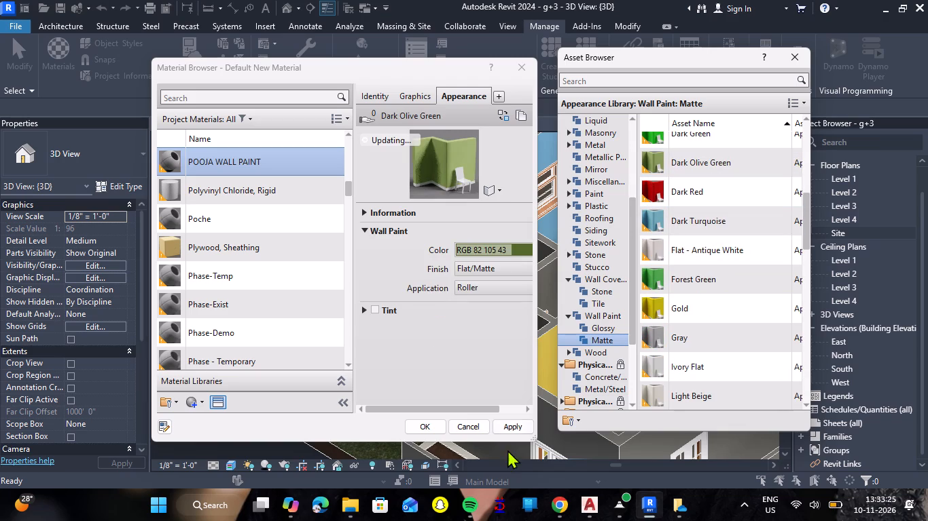
click(509, 427)
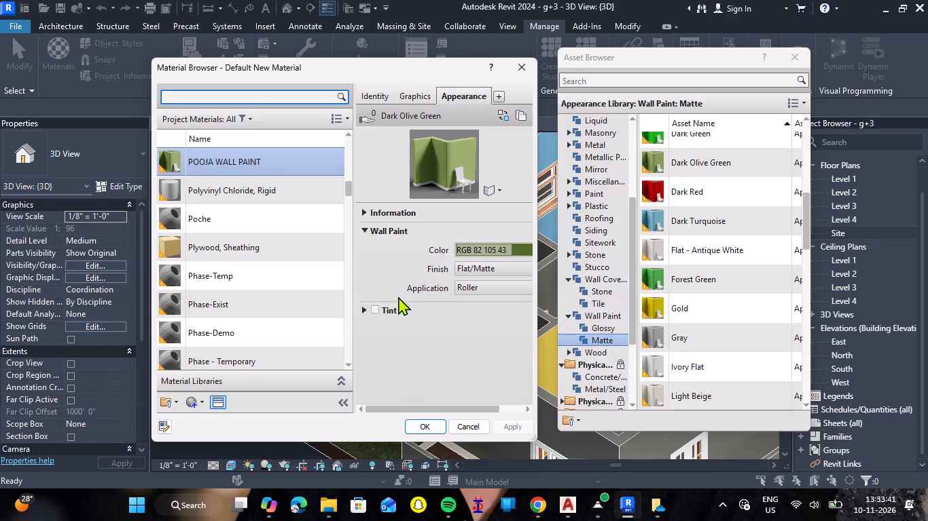
Create a new project material and name it BATHROOM WALL PAINT.
click(202, 402)
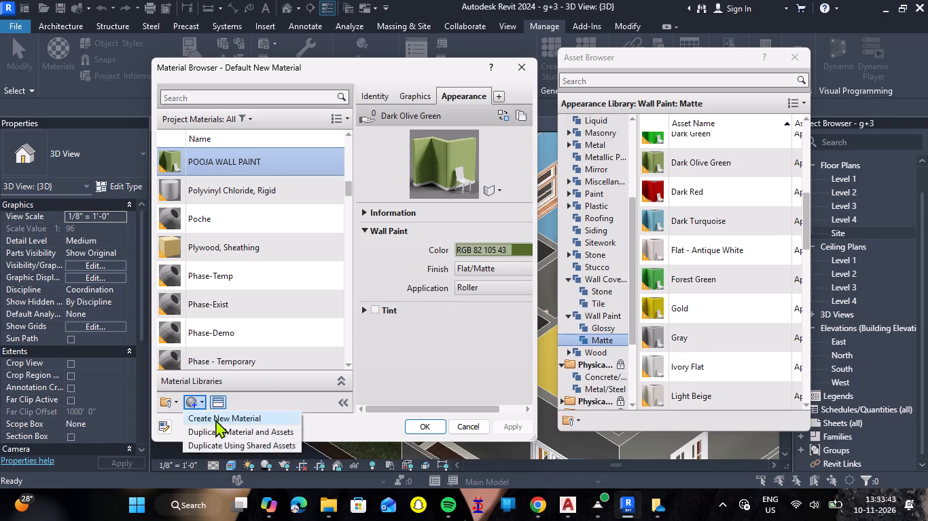
click(216, 420)
right_click(282, 256)
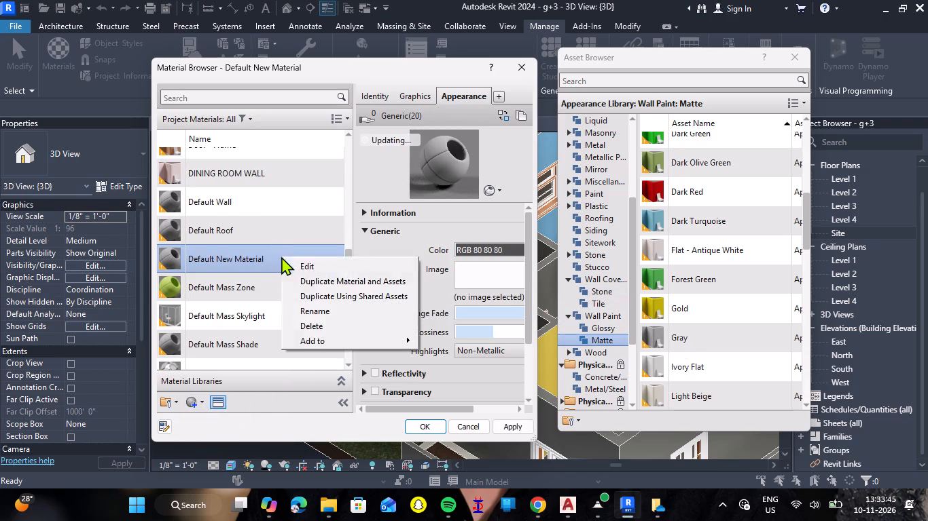
click(322, 313)
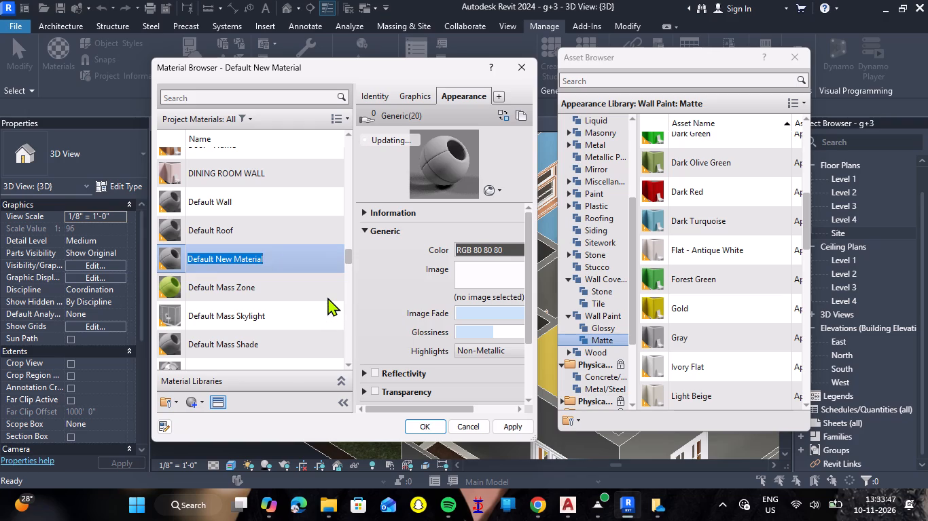
key(BackSpace)
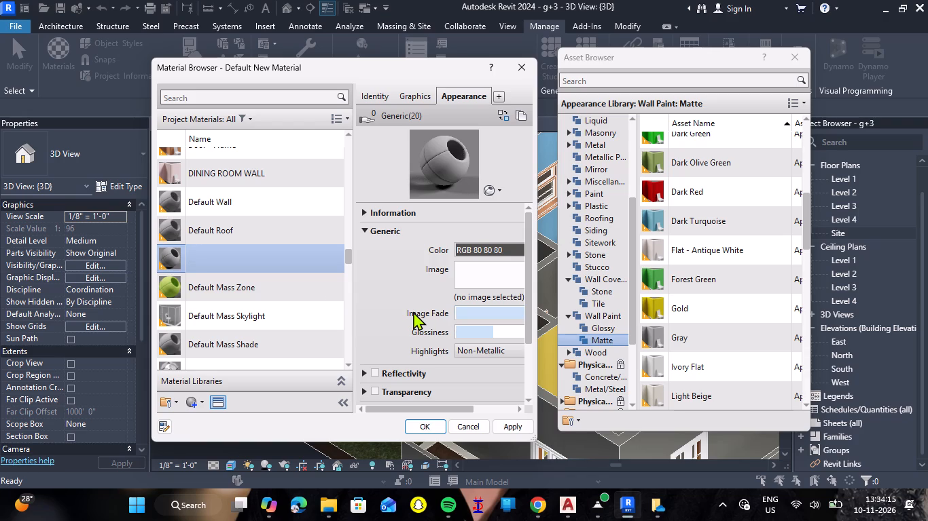
scroll(649, 316, down, 3)
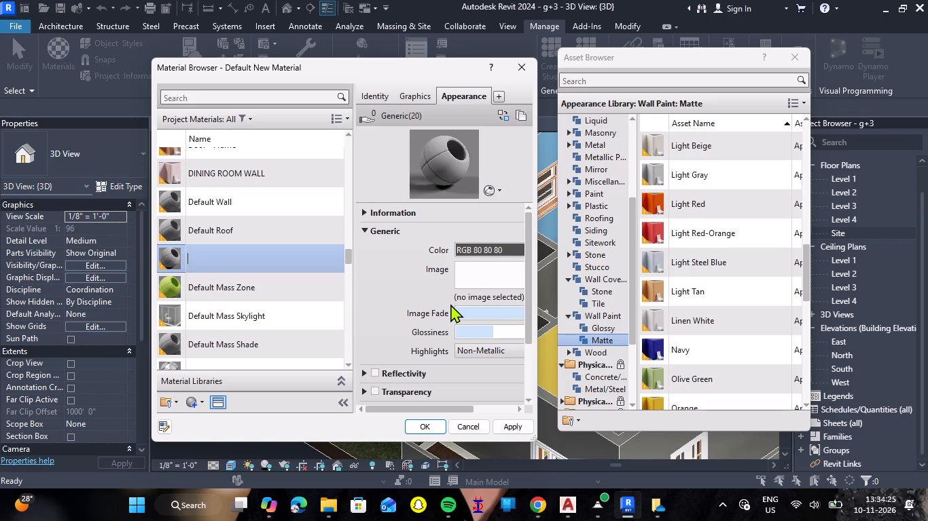
text(BATHROOM)
key(space)
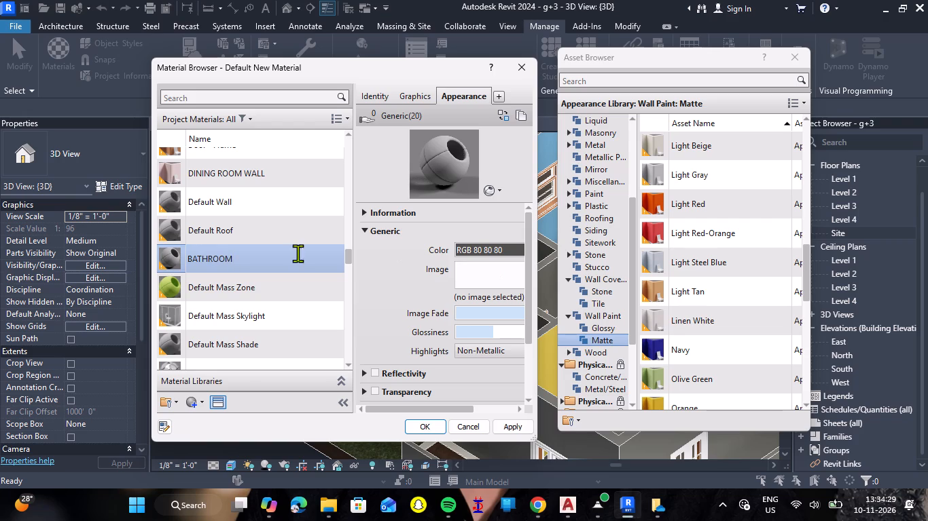
key(space)
text(WALL PAINT)
key(space)
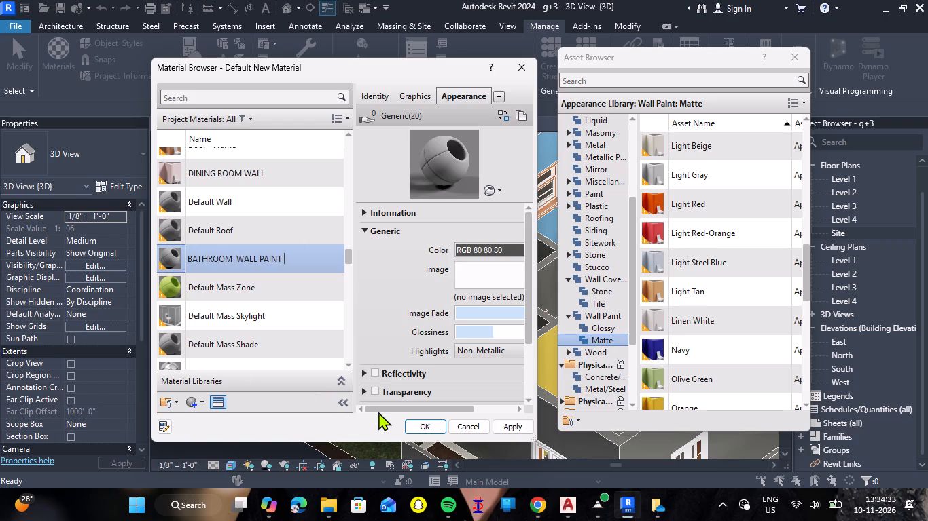
key(Return)
Give BATHROOM WALL PAINT the matte wall paint appearance Navy from the appearance library and apply it.
scroll(702, 264, down, 2)
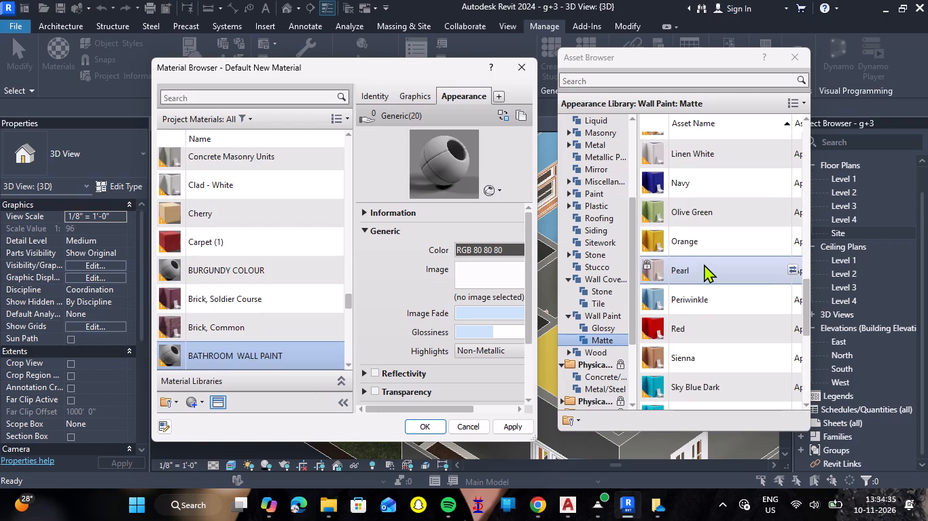
click(695, 195)
double_click(695, 195)
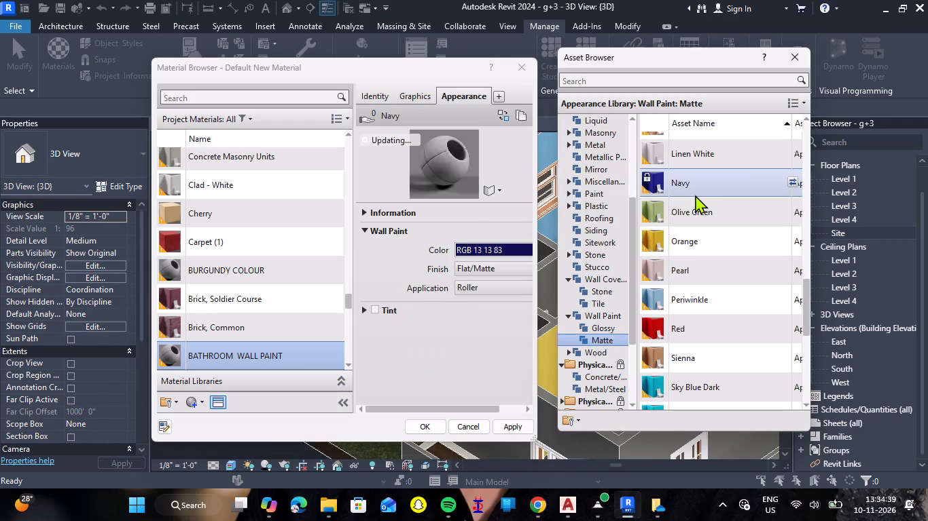
click(521, 427)
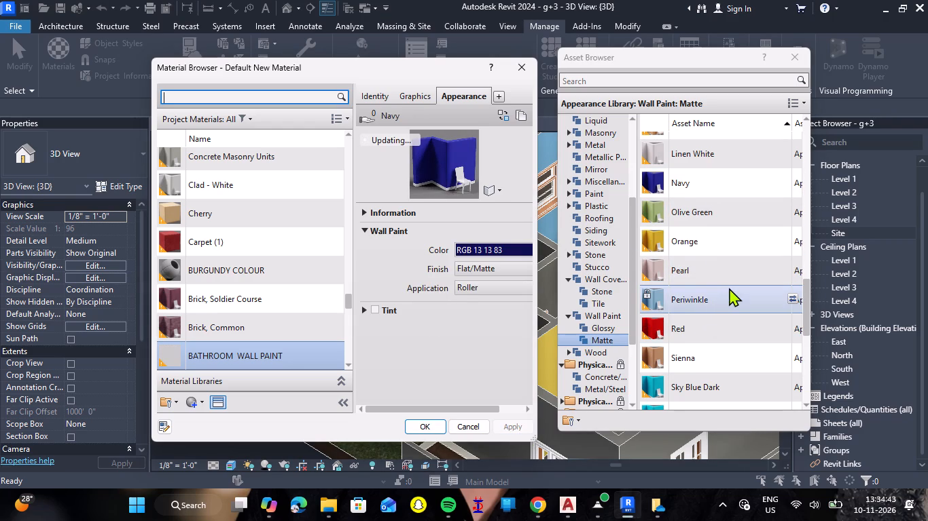
Look through the remaining matte and the glossy wall paint appearances, then accept the materials with Navy kept for BATHROOM WALL PAINT.
scroll(729, 288, down, 8)
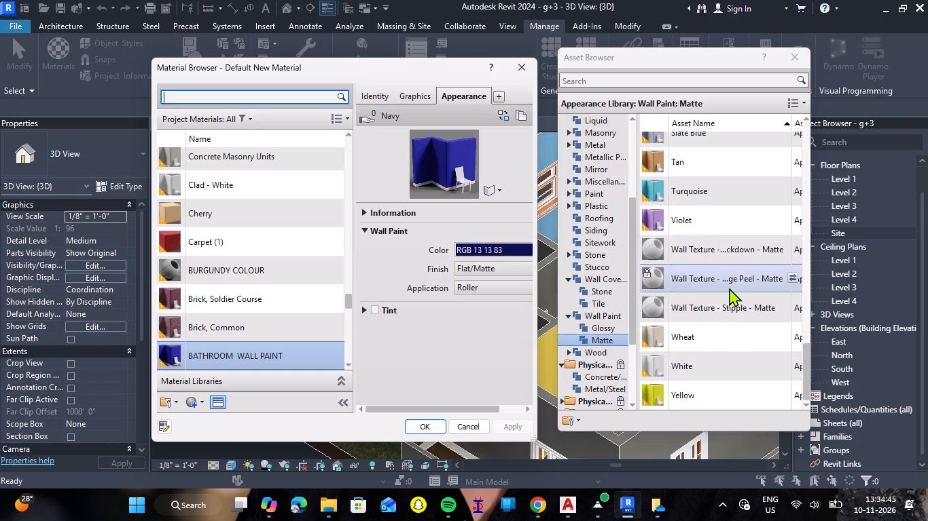
click(609, 329)
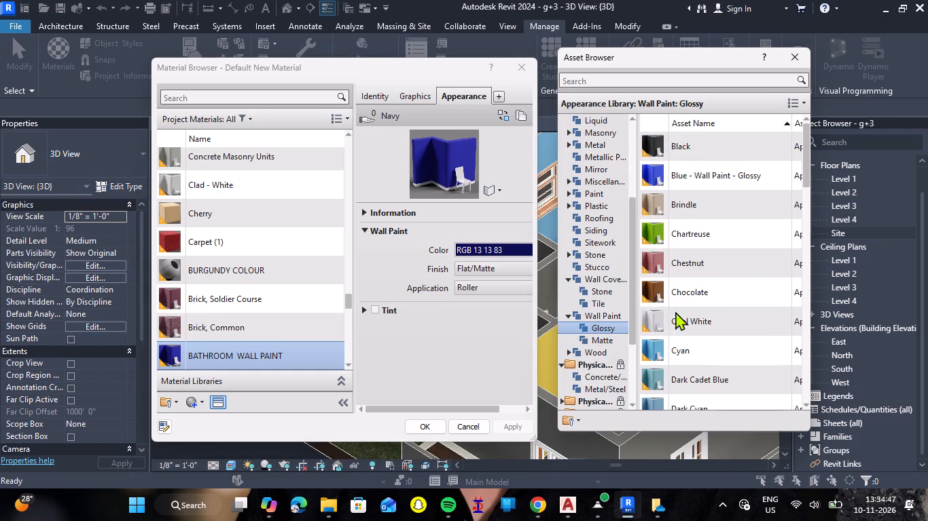
scroll(690, 304, down, 1)
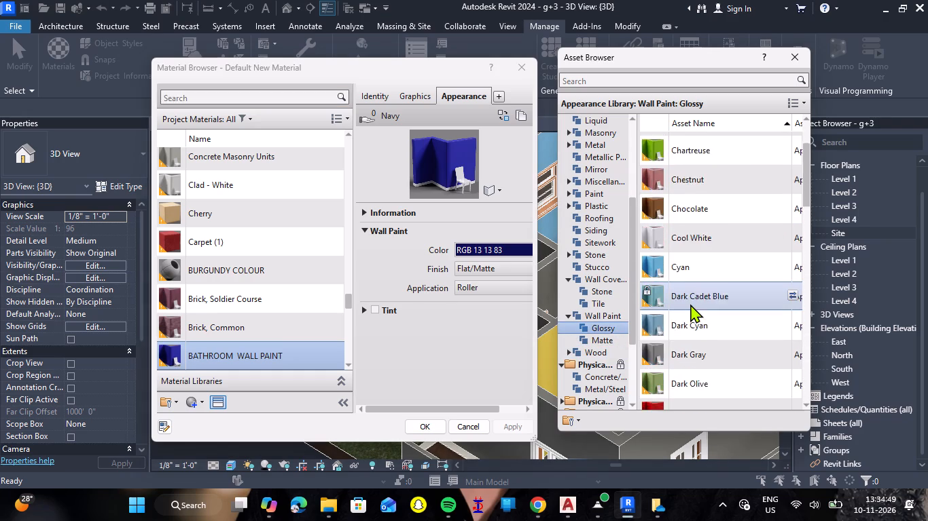
scroll(690, 304, down, 5)
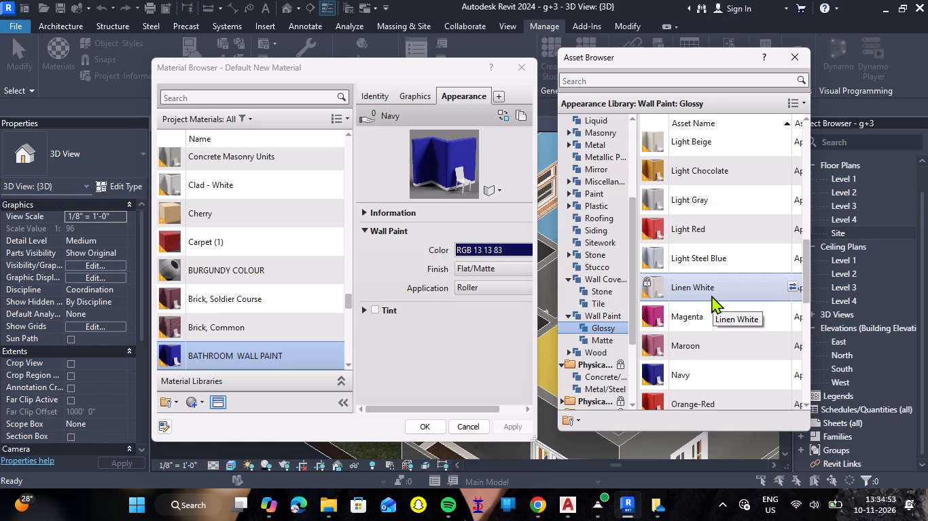
scroll(711, 295, down, 6)
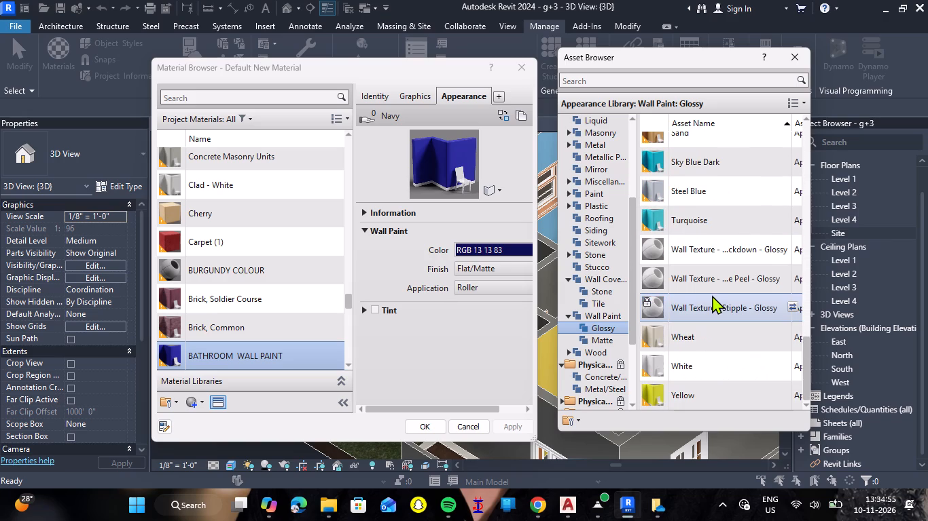
scroll(712, 295, down, 2)
scroll(712, 296, up, 7)
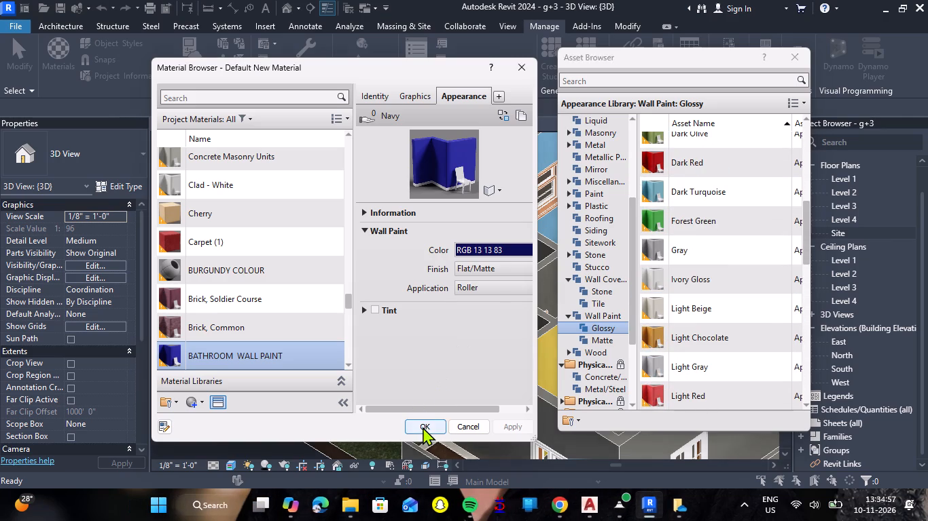
click(423, 427)
Start the Paint command, find BATHROOM WALL PAINT by searching BATH, and paint the large blue room's outer wall with the window.
scroll(618, 256, down, 4)
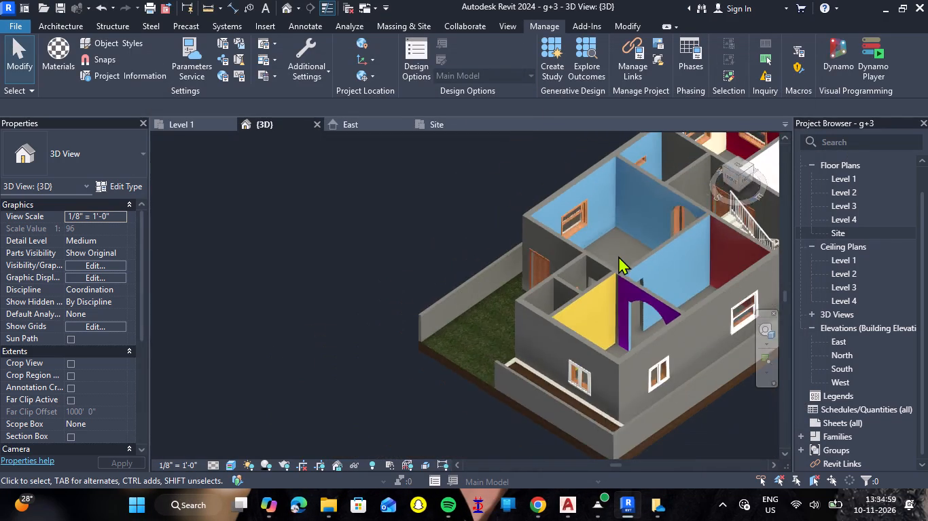
scroll(618, 256, down, 2)
scroll(723, 225, up, 6)
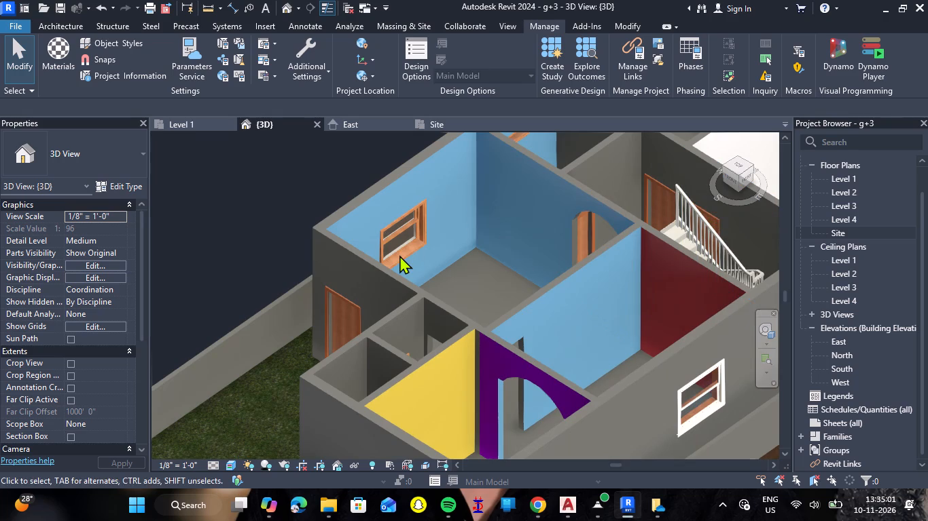
text(PT)
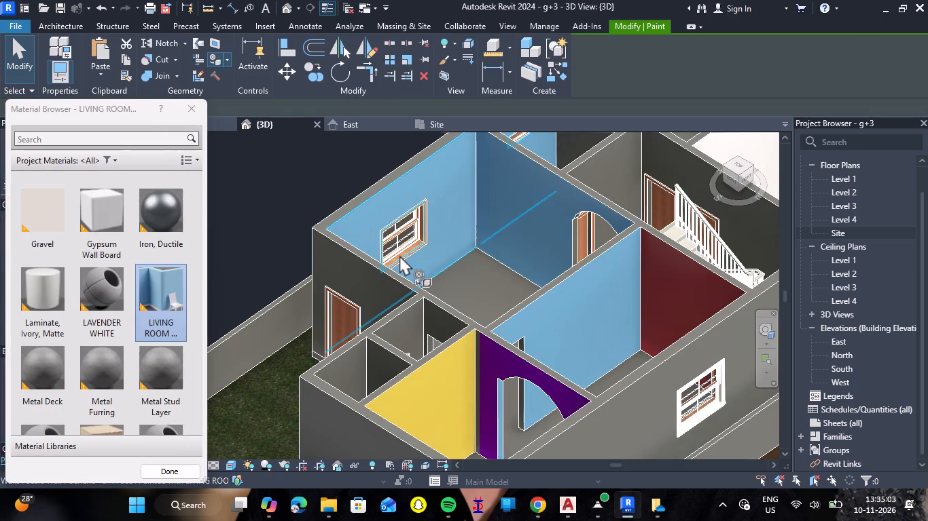
scroll(85, 304, down, 3)
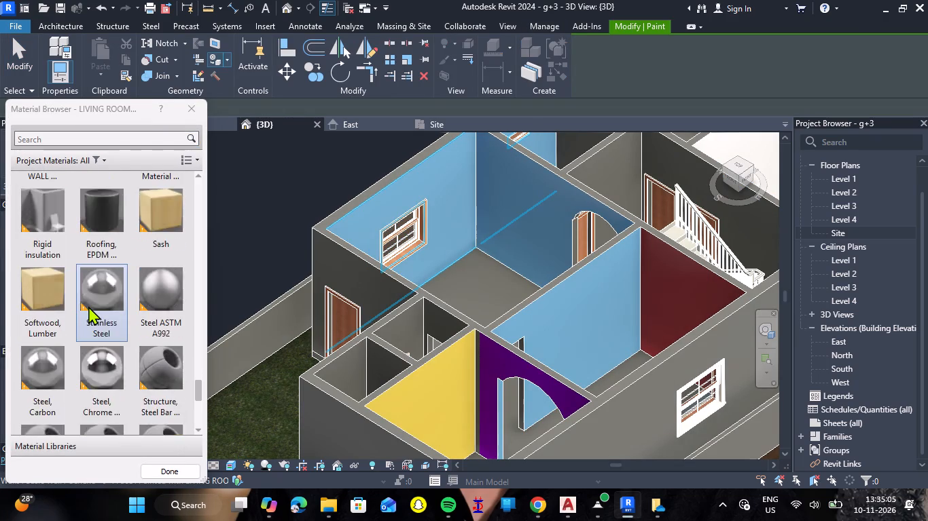
scroll(88, 306, down, 2)
scroll(94, 305, up, 8)
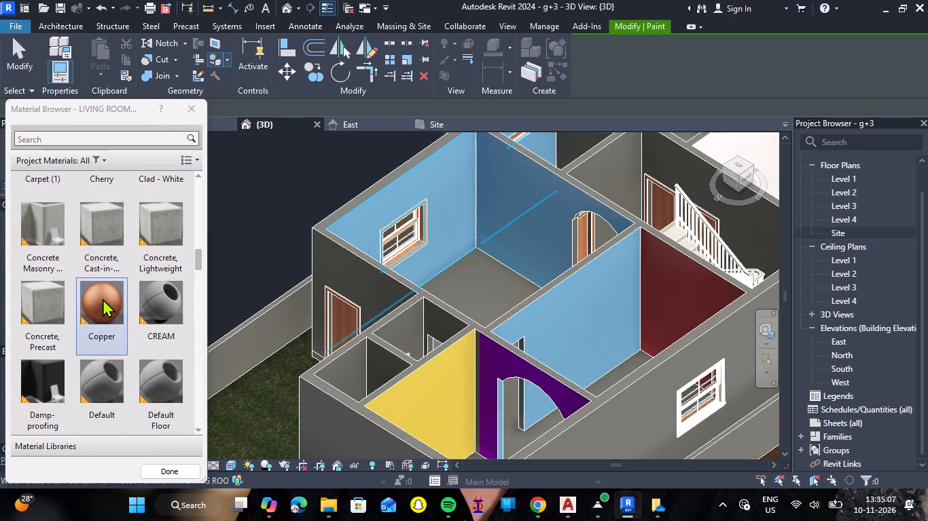
click(77, 140)
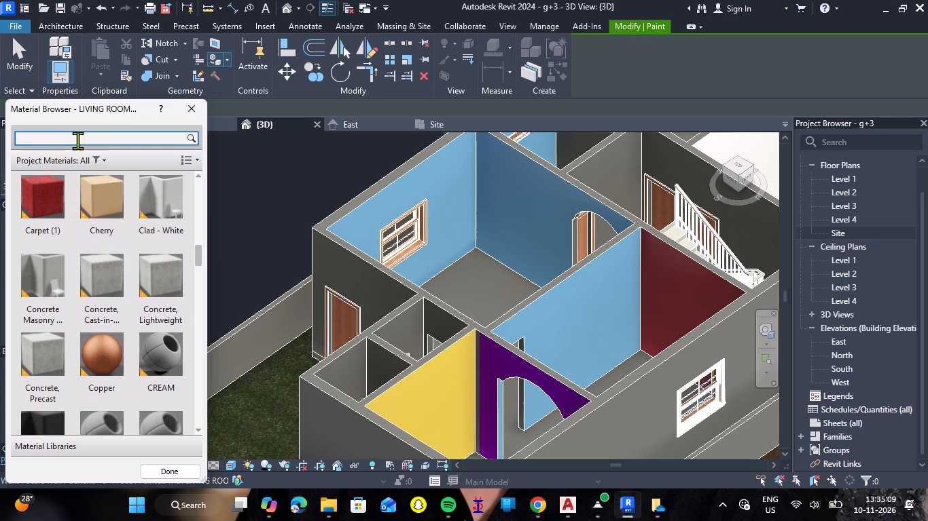
text(BATH)
click(61, 211)
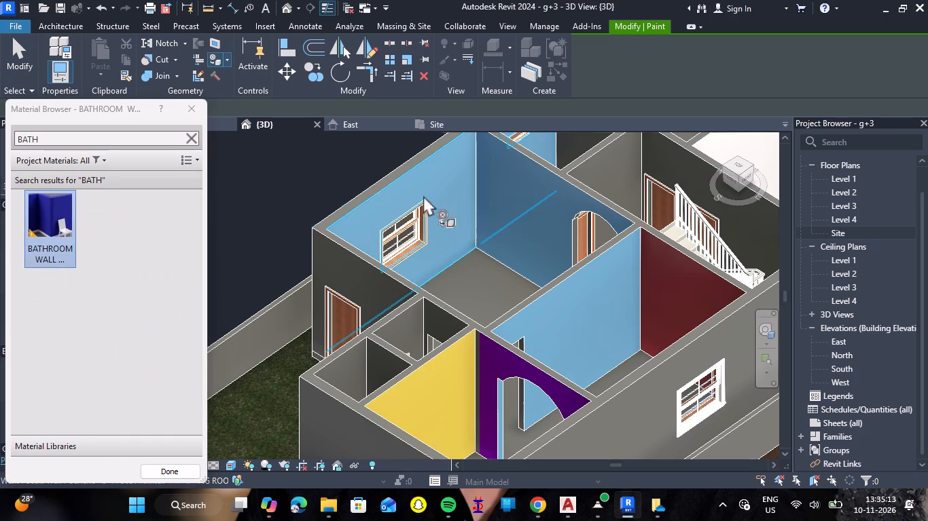
click(439, 209)
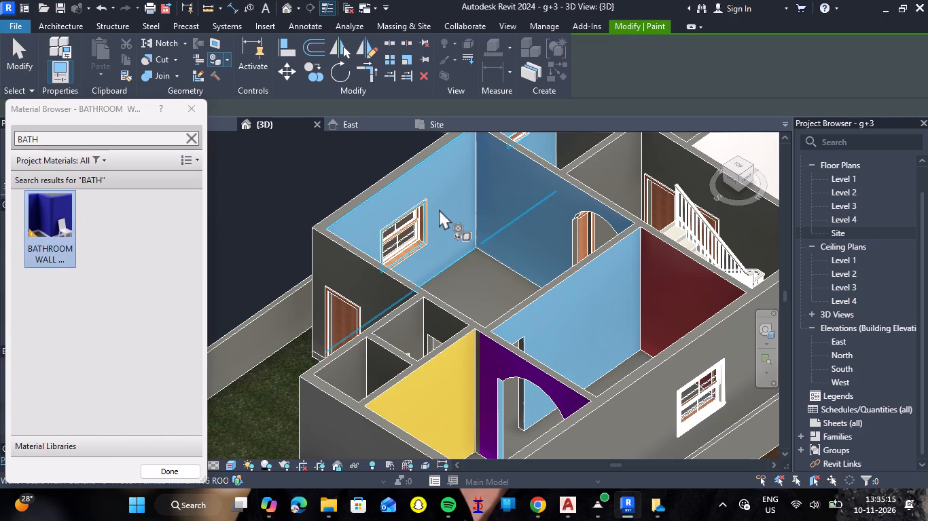
Paint the purple window wall of the corner room beyond the staircase with BATHROOM WALL PAINT.
scroll(459, 225, down, 4)
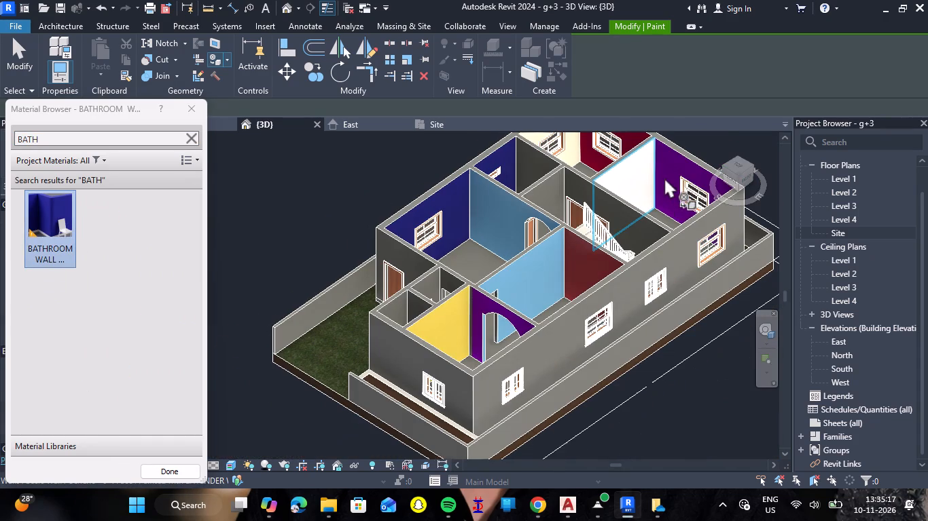
click(671, 176)
Paint the purple arched wall of the yellow-walled room with BATHROOM WALL PAINT.
scroll(668, 206, up, 2)
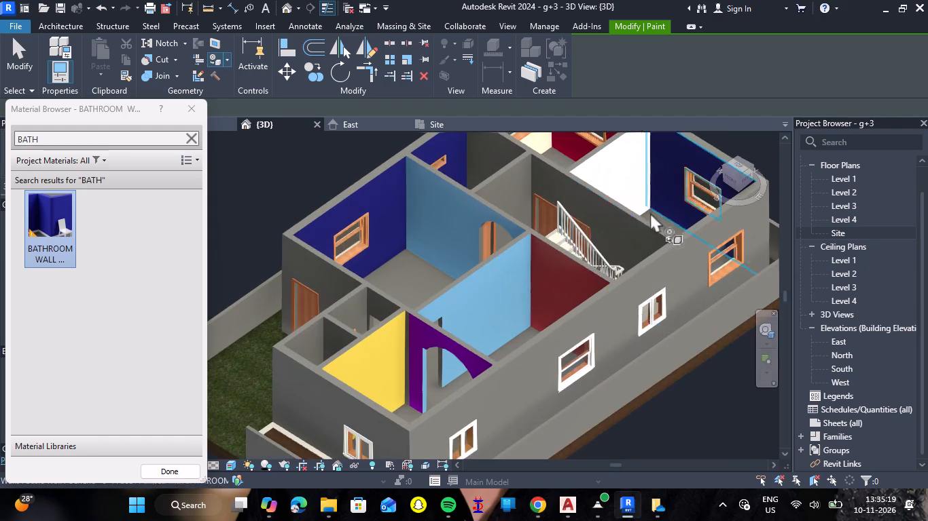
shift+right_drag(567, 242, 627, 245)
scroll(625, 245, down, 6)
scroll(549, 141, up, 9)
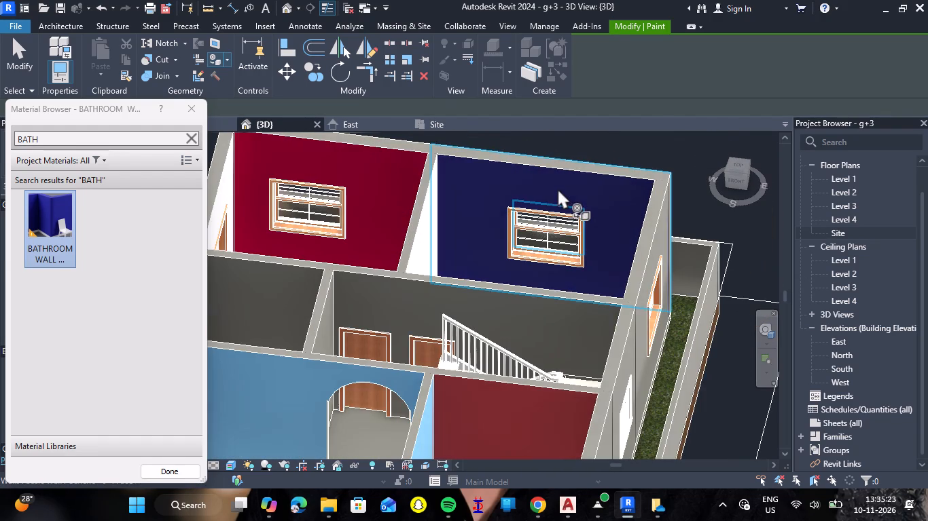
scroll(454, 201, down, 7)
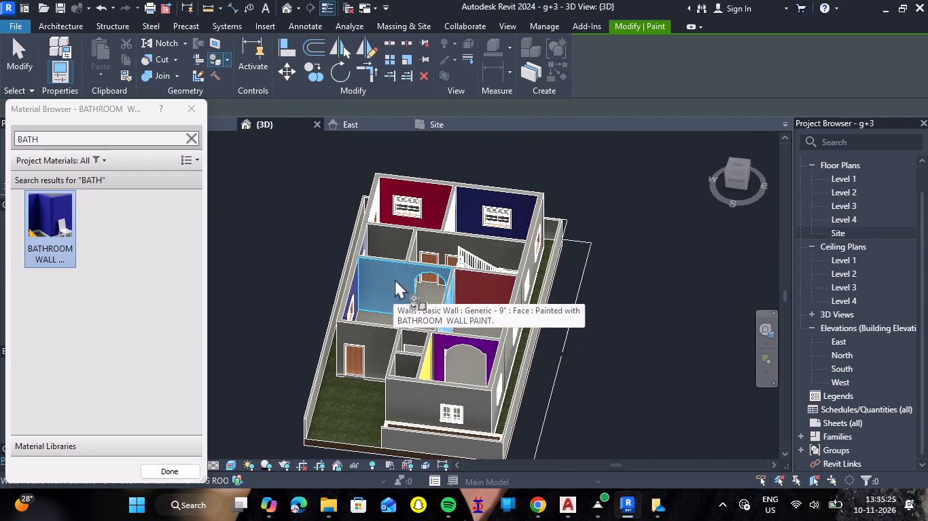
scroll(457, 364, up, 5)
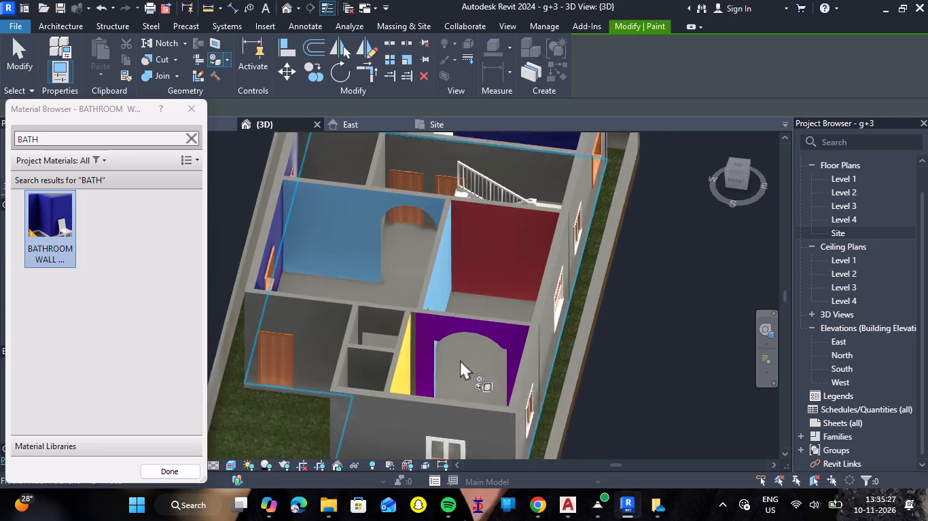
click(457, 319)
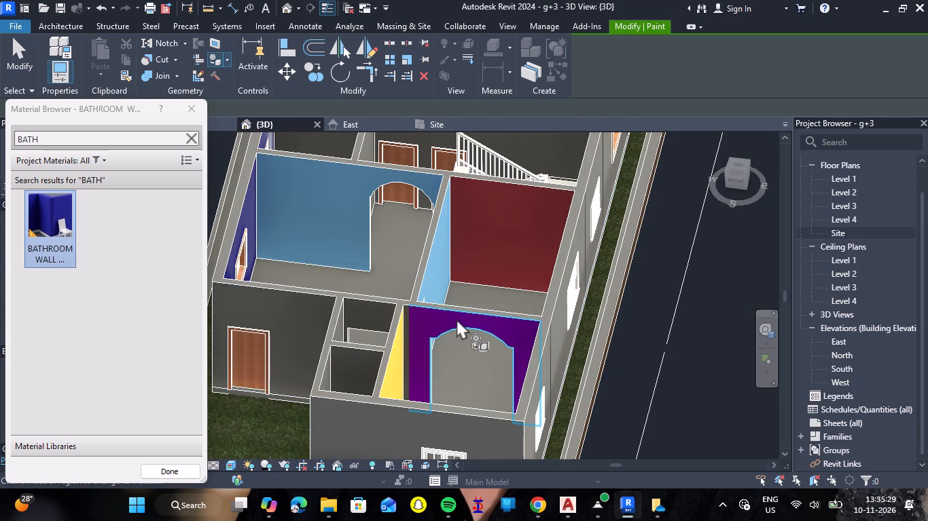
Paint the light-blue arched wall between the large crimson-walled room and the staircase with BATHROOM WALL PAINT.
scroll(414, 341, down, 3)
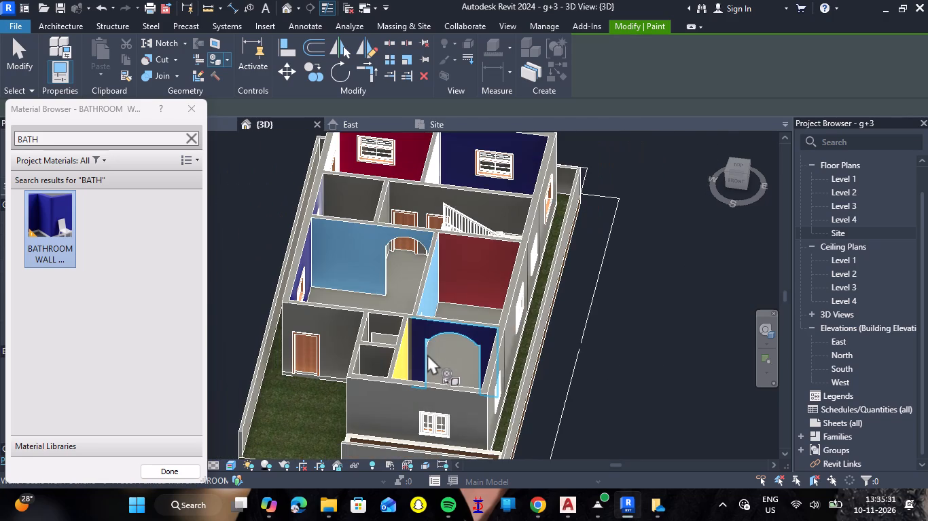
scroll(429, 364, up, 5)
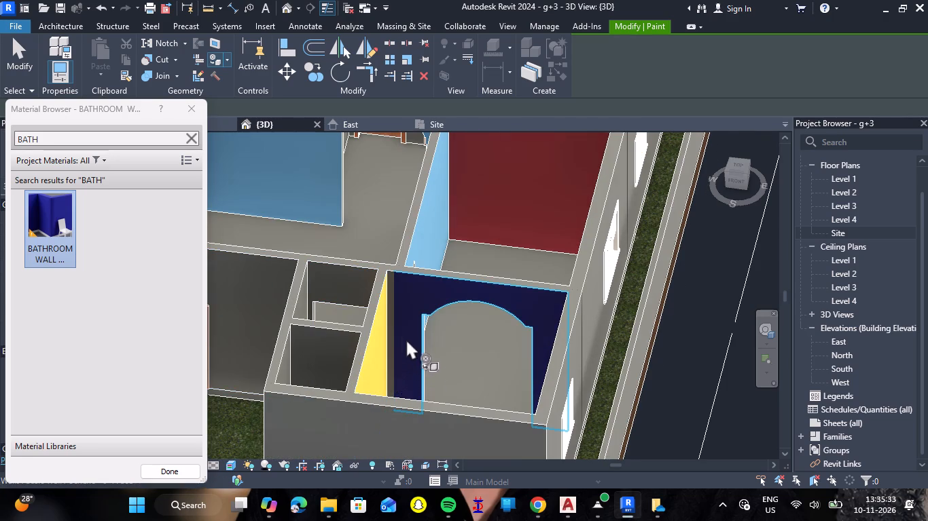
scroll(418, 327, down, 3)
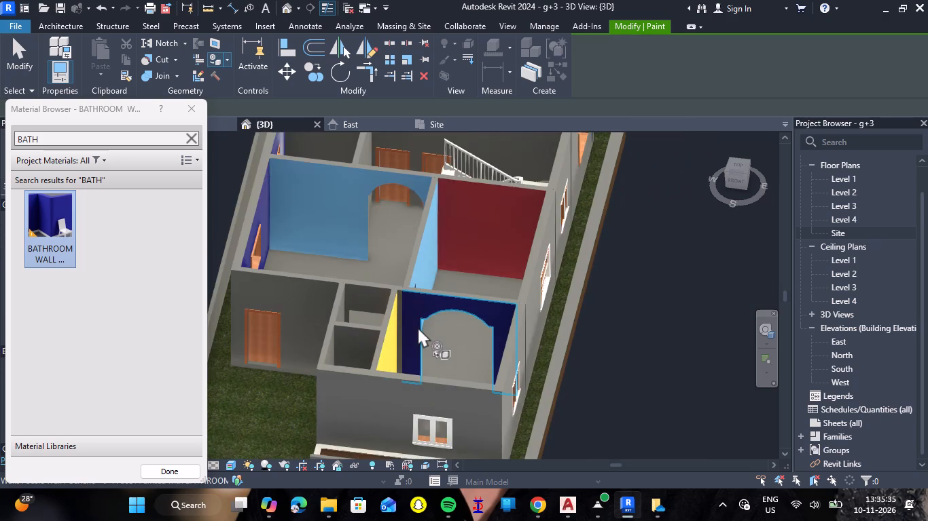
scroll(418, 327, down, 1)
shift+right_drag(336, 319, 521, 346)
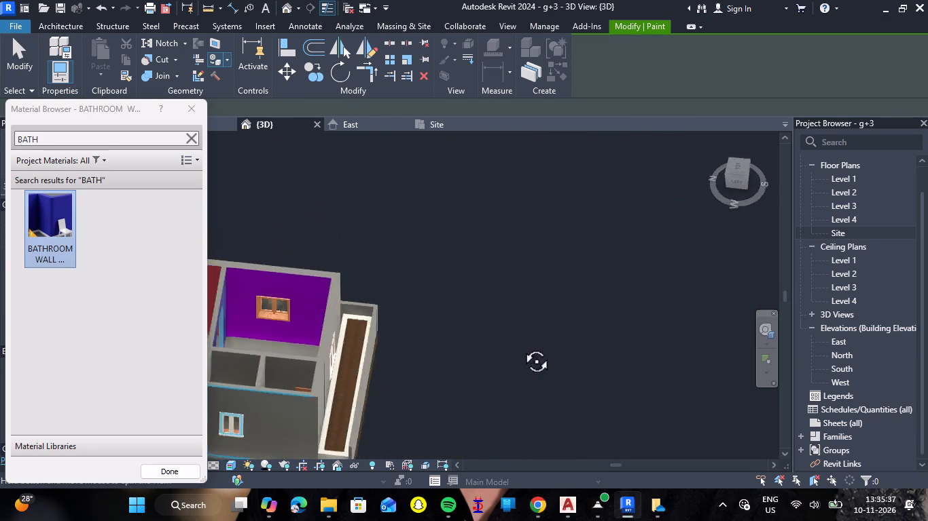
shift+right_drag(521, 346, 525, 346)
scroll(532, 321, down, 8)
shift+middle_drag(398, 336, 447, 351)
shift+right_drag(398, 336, 447, 351)
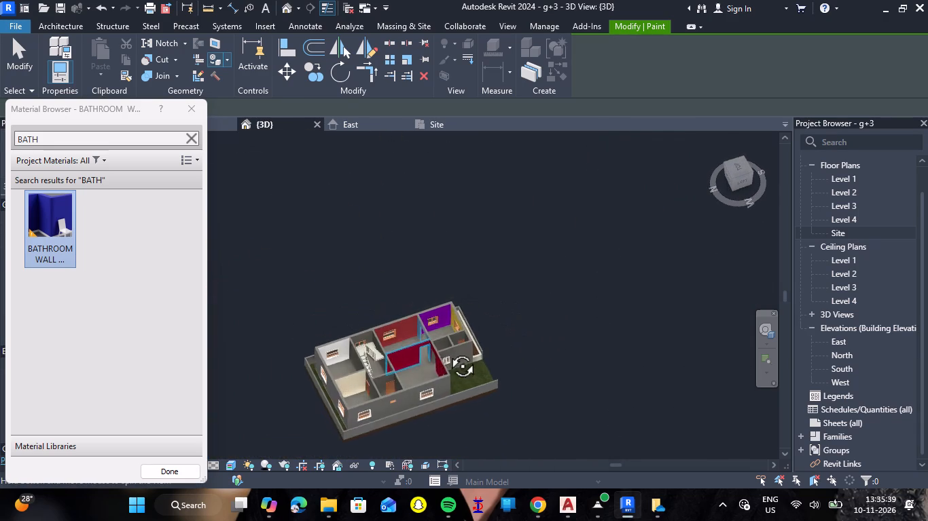
shift+right_drag(447, 351, 450, 352)
shift+middle_drag(447, 351, 451, 353)
scroll(448, 377, up, 11)
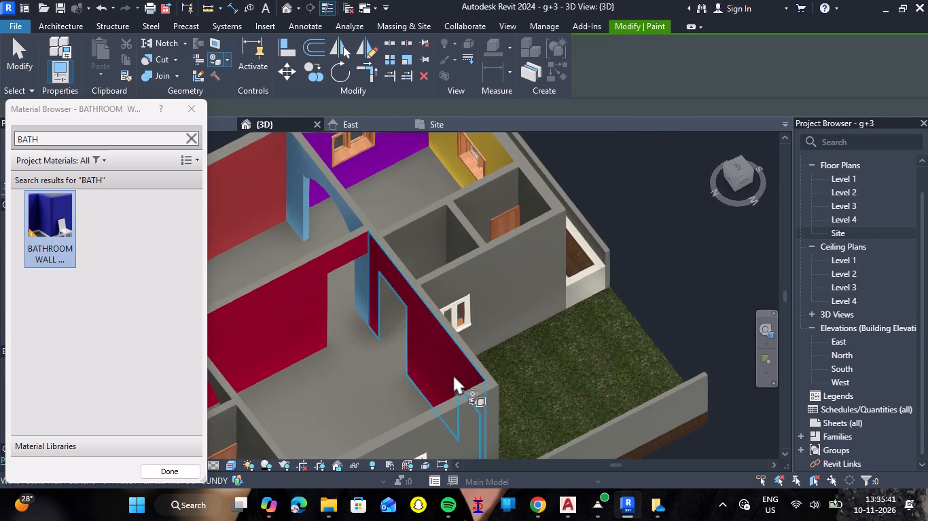
scroll(426, 368, down, 6)
shift+right_drag(488, 355, 381, 359)
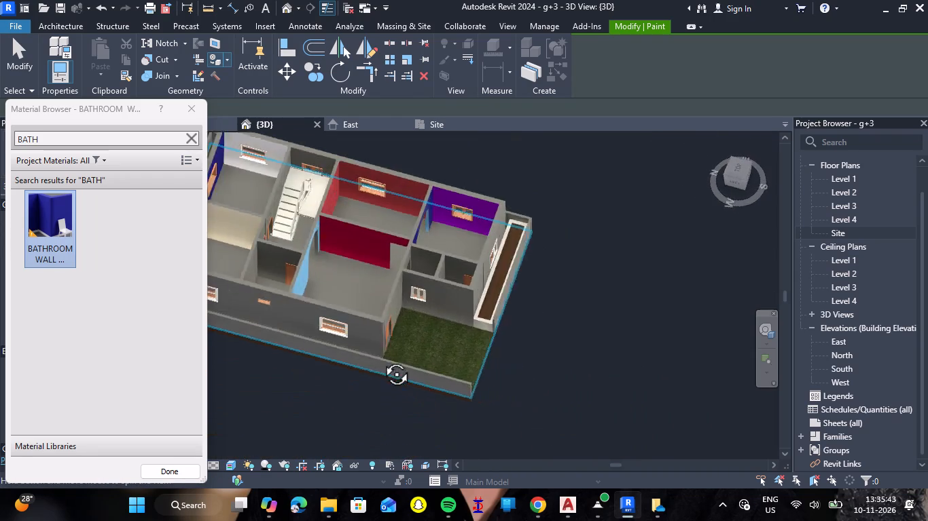
shift+right_drag(381, 359, 357, 306)
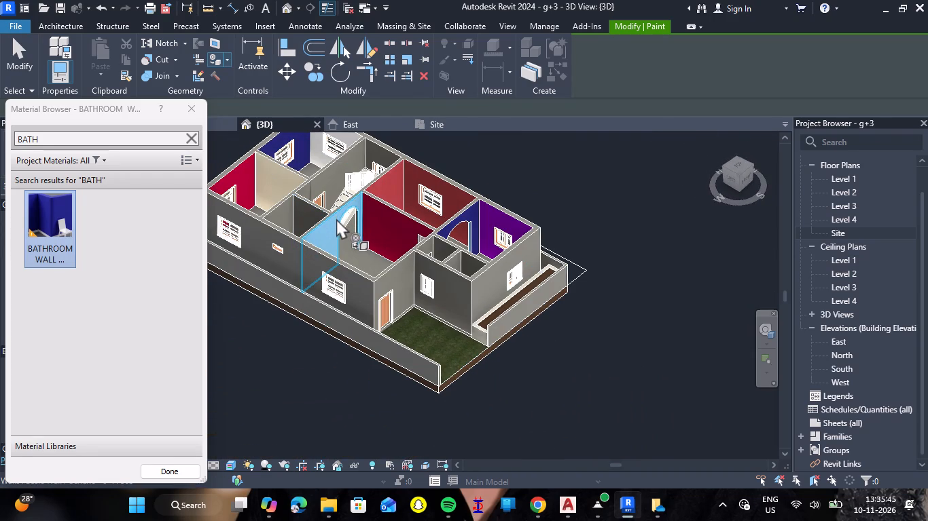
click(336, 218)
Apply BATHROOM WALL PAINT to two walls of the small room beside the beige-walled room and to the staircase's long grey wall.
scroll(298, 208, up, 4)
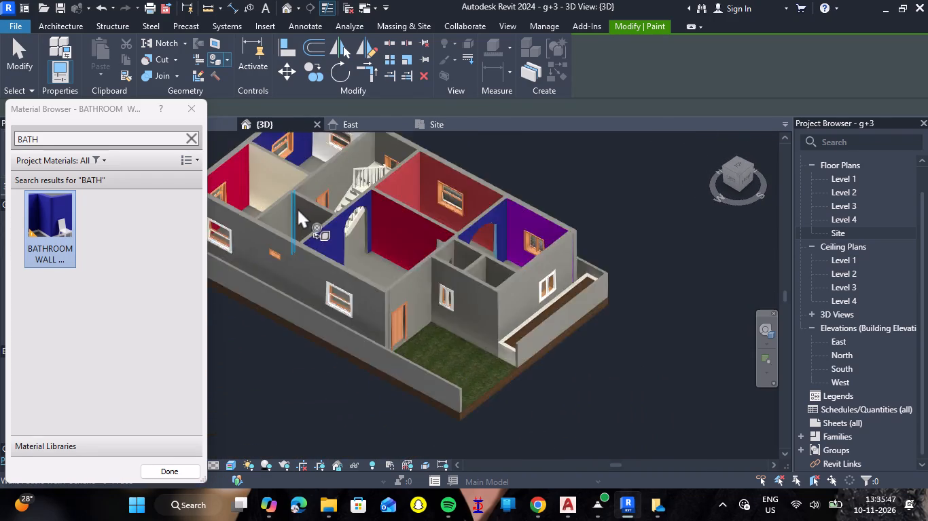
scroll(298, 208, up, 3)
click(261, 210)
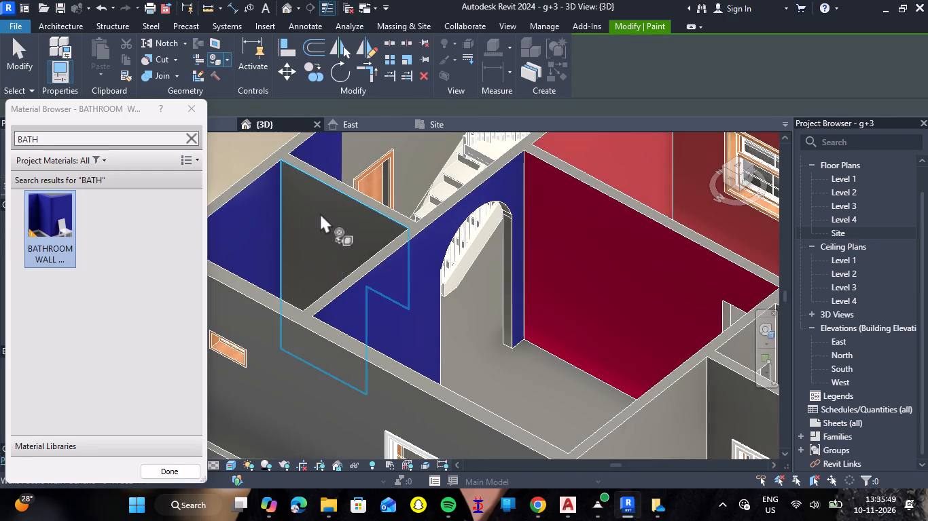
scroll(336, 210, down, 6)
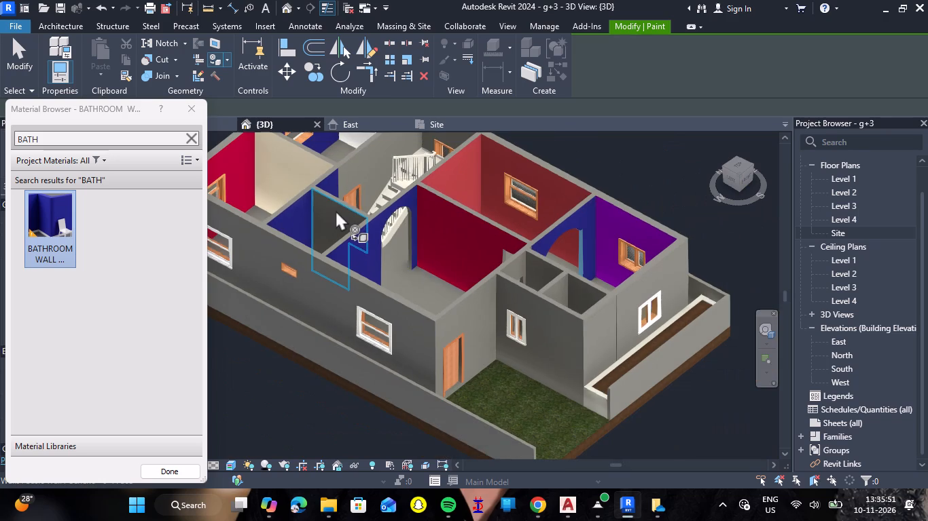
click(361, 166)
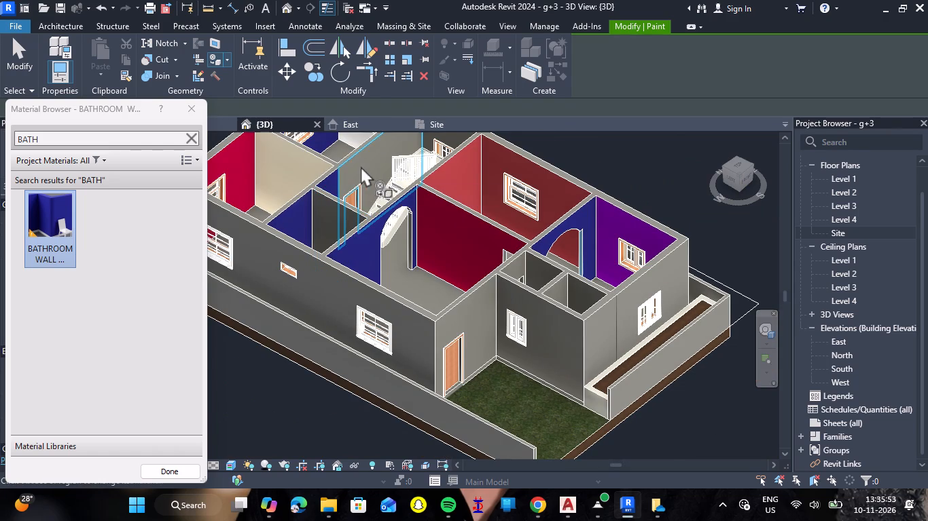
click(349, 210)
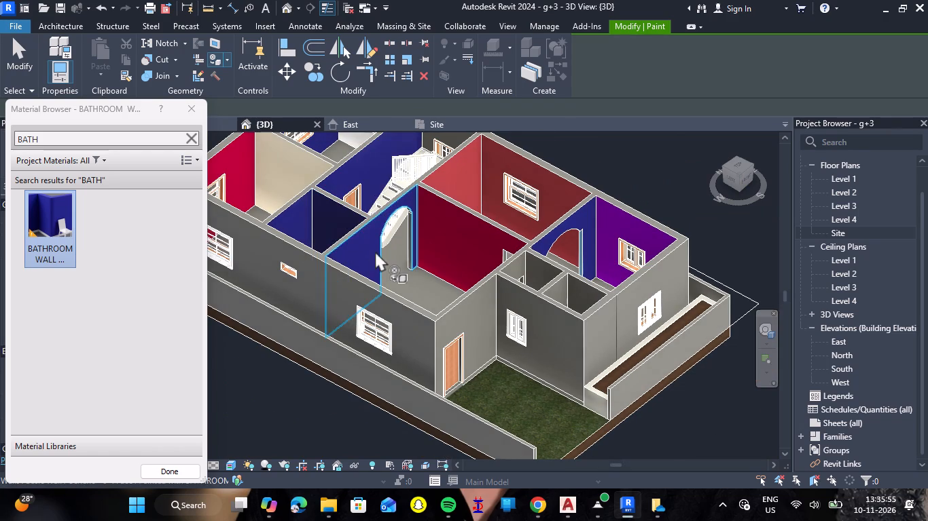
Paint the grey window wall behind the staircase with BATHROOM WALL PAINT.
scroll(375, 252, down, 3)
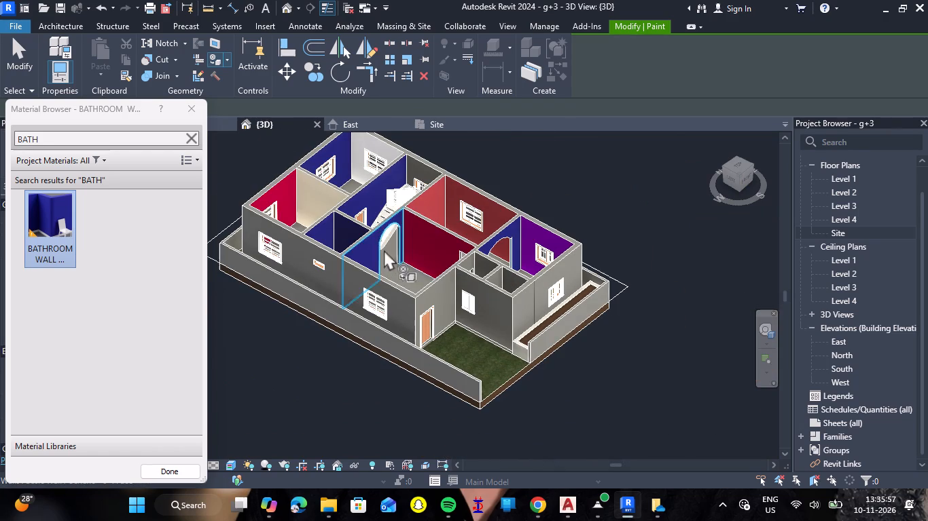
scroll(399, 244, down, 1)
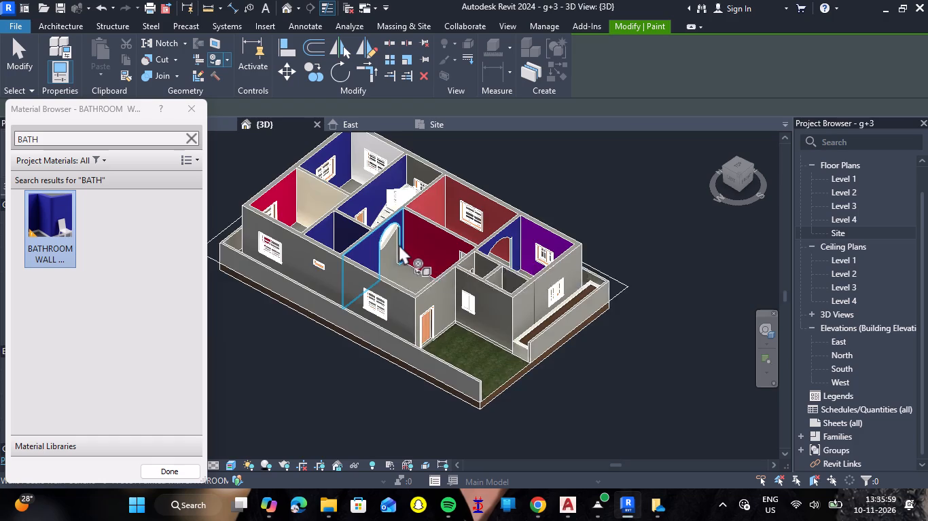
scroll(410, 170, up, 6)
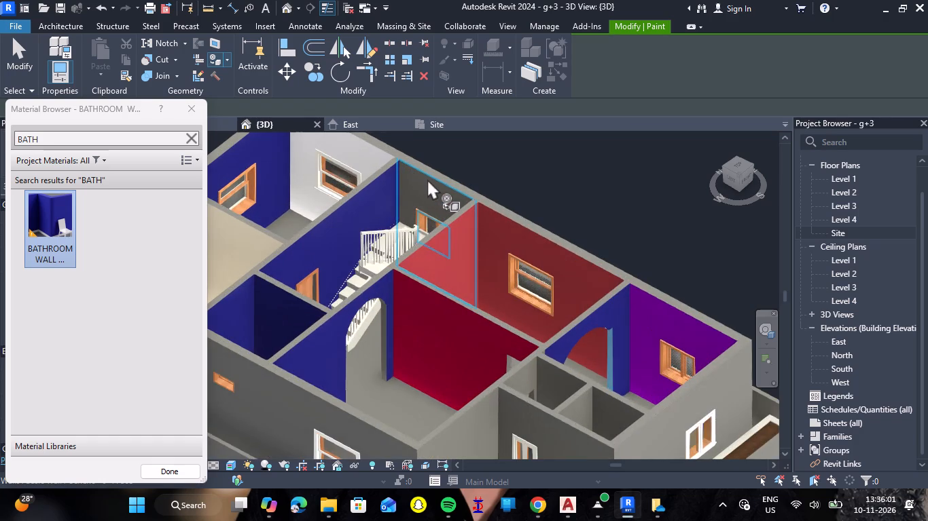
click(427, 179)
scroll(394, 252, down, 2)
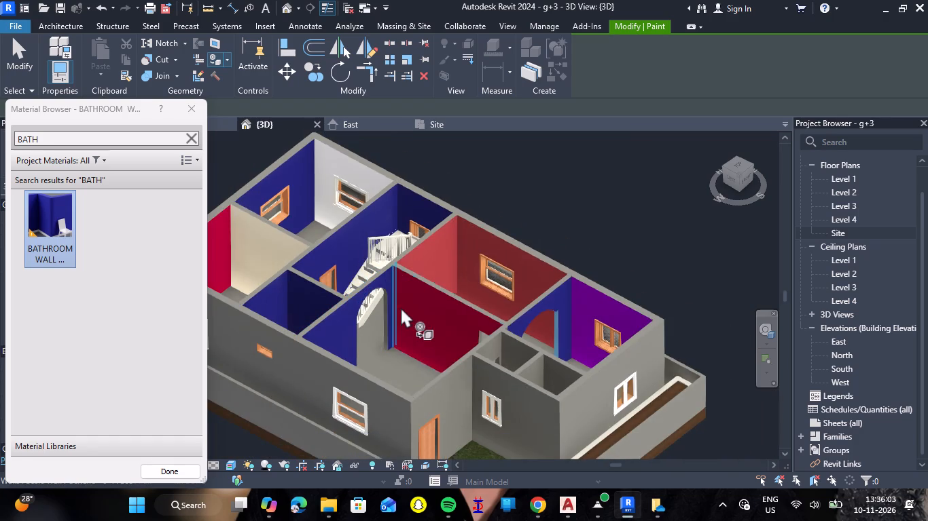
scroll(408, 337, down, 2)
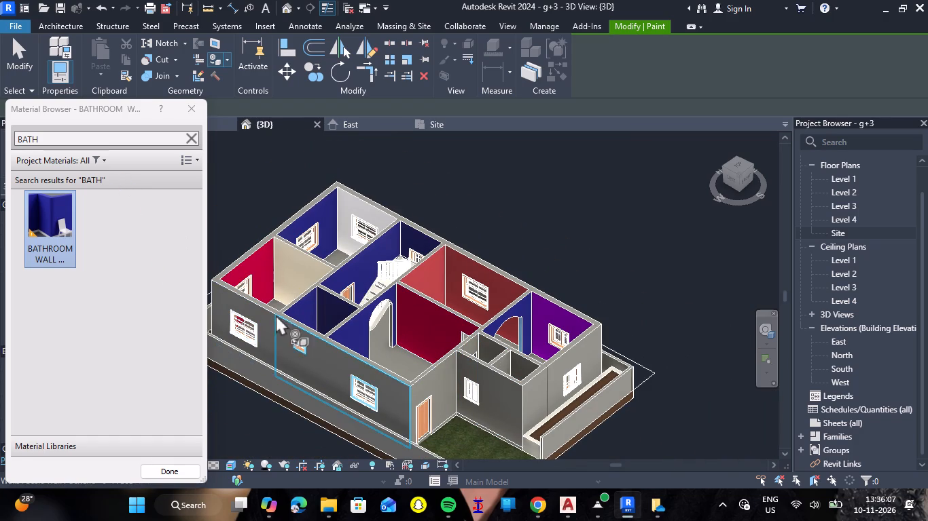
Find POOJA WALL PAINT by searching POOJA and paint the door-side wall and the long shared wall of the two small front rooms.
click(131, 138)
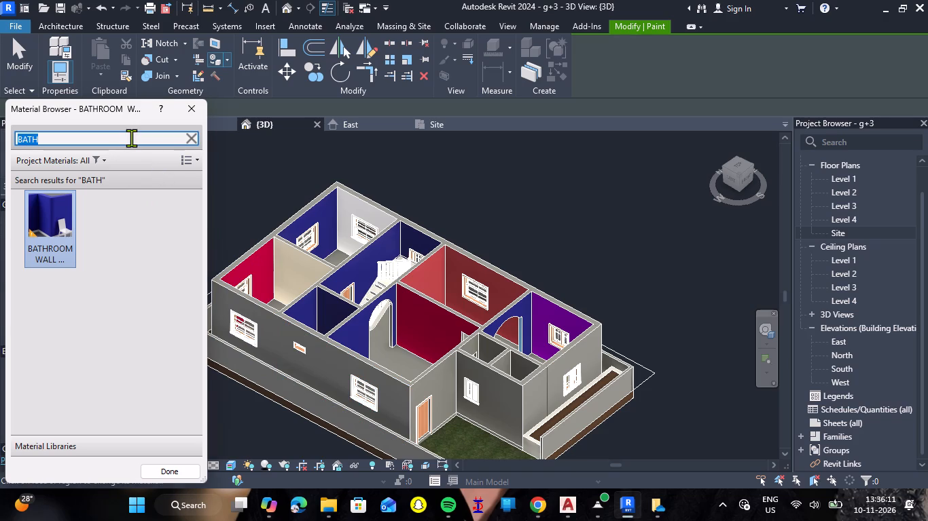
text(POOJA)
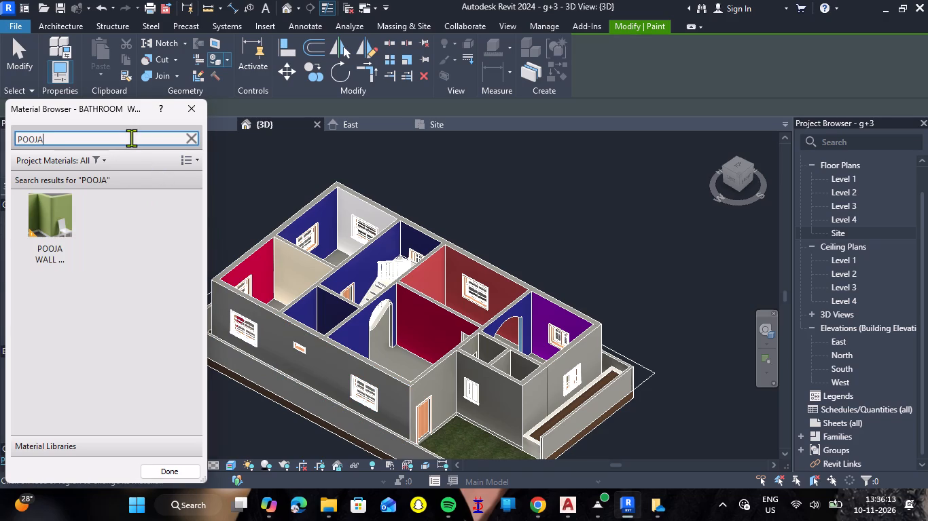
click(57, 225)
scroll(500, 366, up, 6)
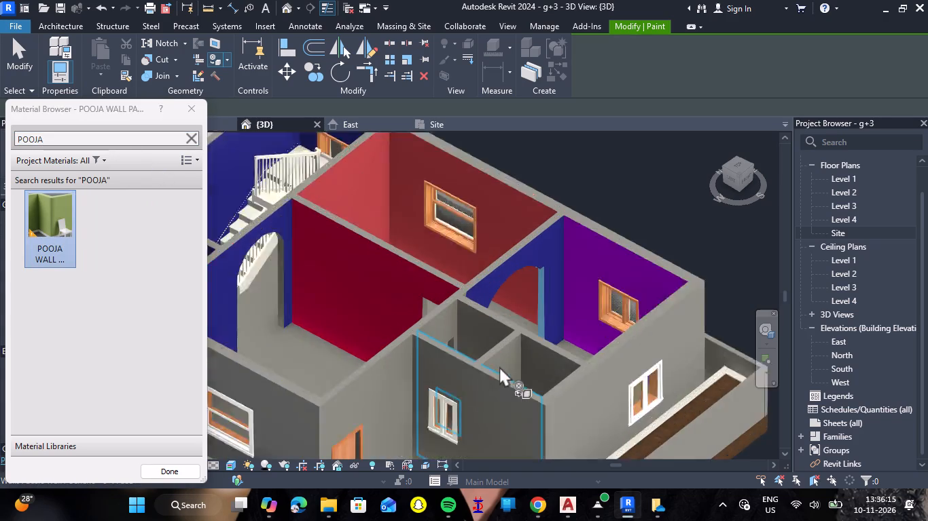
scroll(499, 366, up, 2)
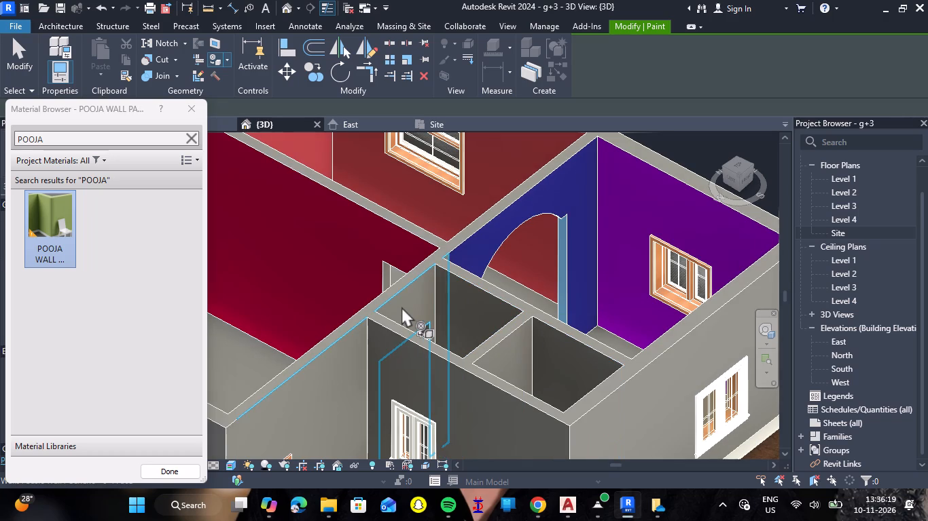
click(401, 307)
double_click(482, 303)
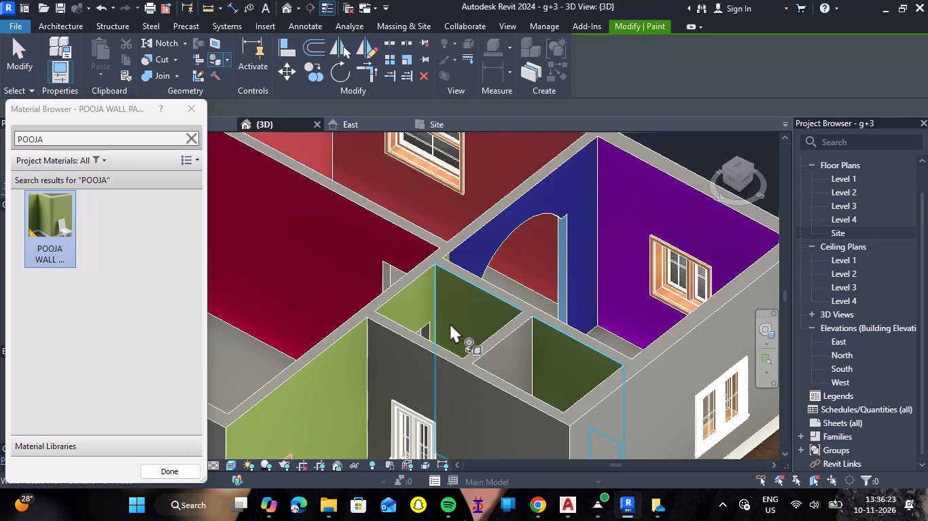
Paint the grey end wall and the facing side of the partition in the two small front rooms with POOJA WALL PAINT.
shift+middle_drag(448, 323, 662, 350)
shift+right_drag(448, 323, 662, 350)
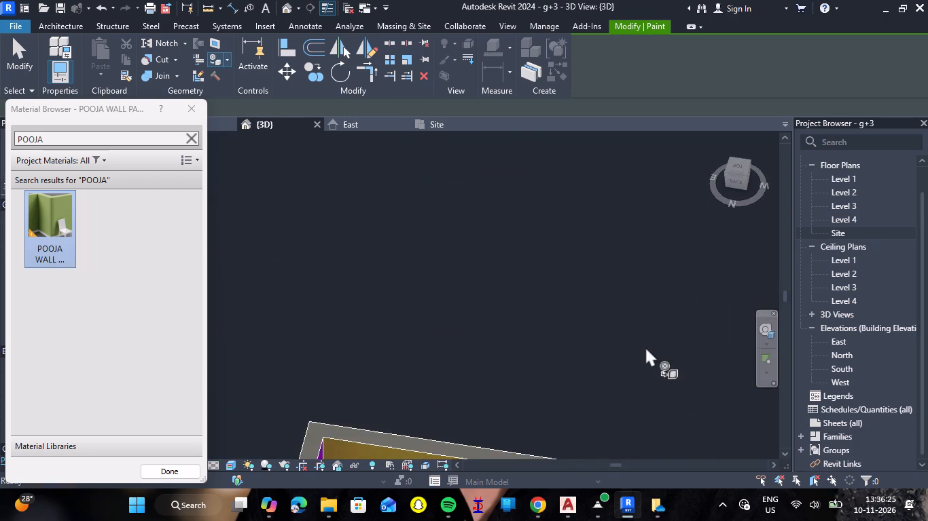
scroll(645, 347, down, 9)
scroll(630, 431, up, 8)
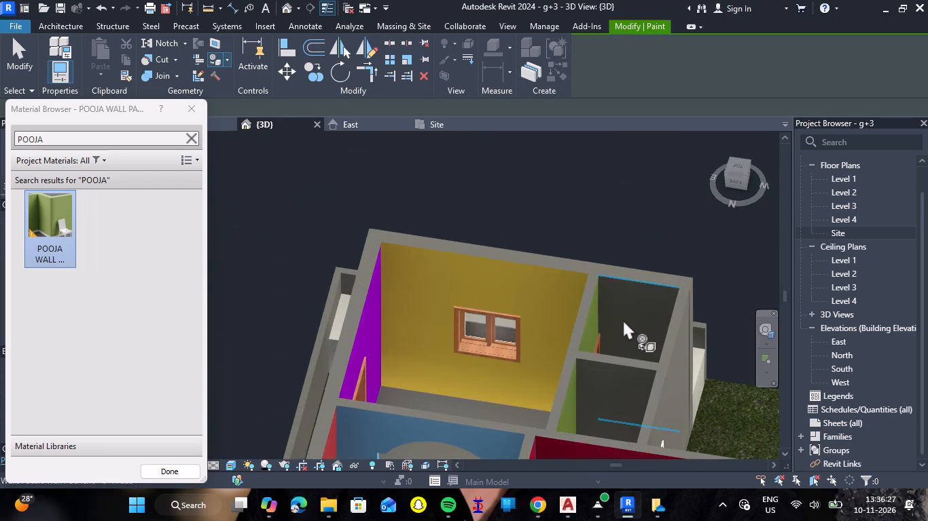
click(628, 305)
click(608, 378)
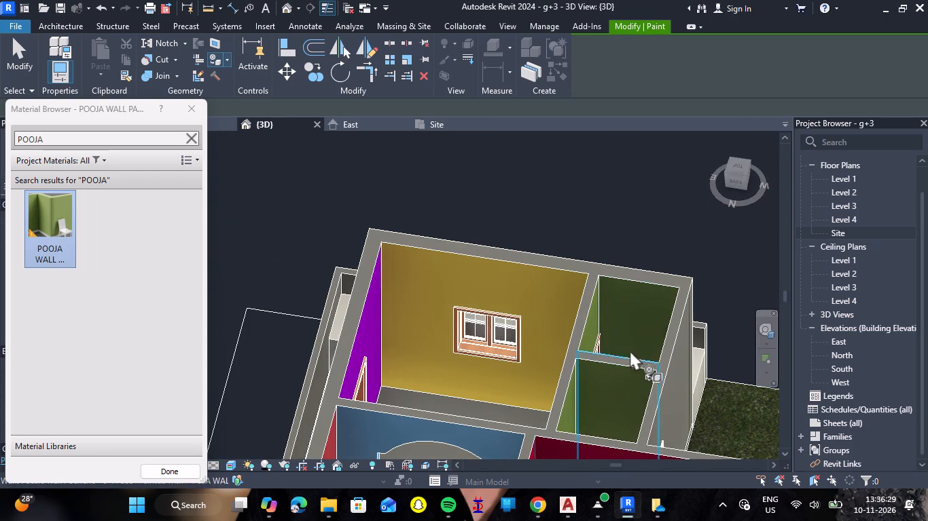
Paint the inner window-side wall across both small front rooms and the partition between them with POOJA WALL PAINT.
scroll(635, 328, down, 6)
shift+right_drag(681, 353, 555, 351)
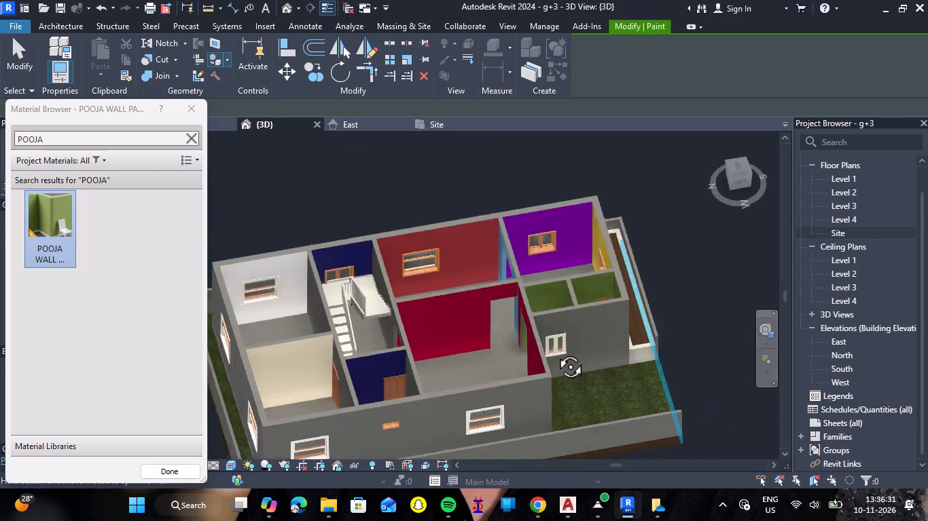
shift+right_drag(555, 351, 531, 331)
scroll(531, 303, up, 6)
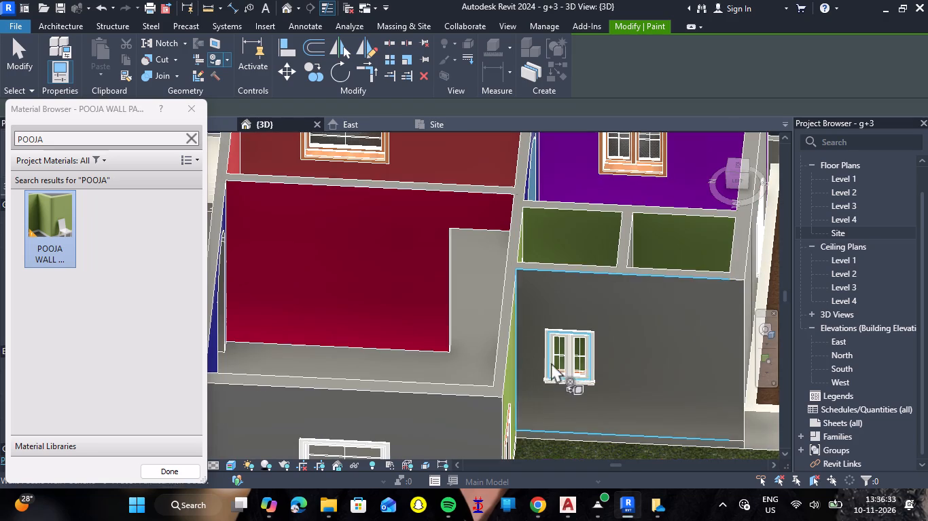
shift+right_drag(607, 340, 410, 357)
scroll(408, 353, down, 9)
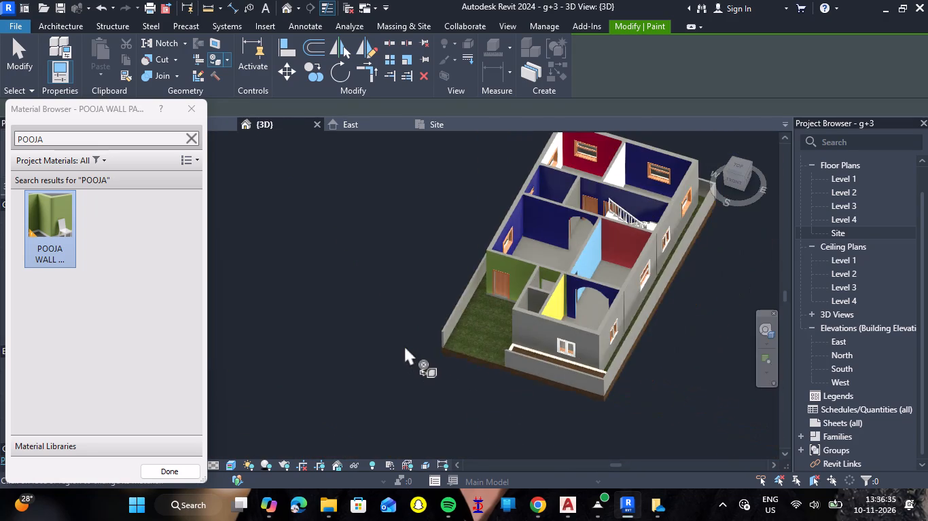
scroll(538, 296, up, 9)
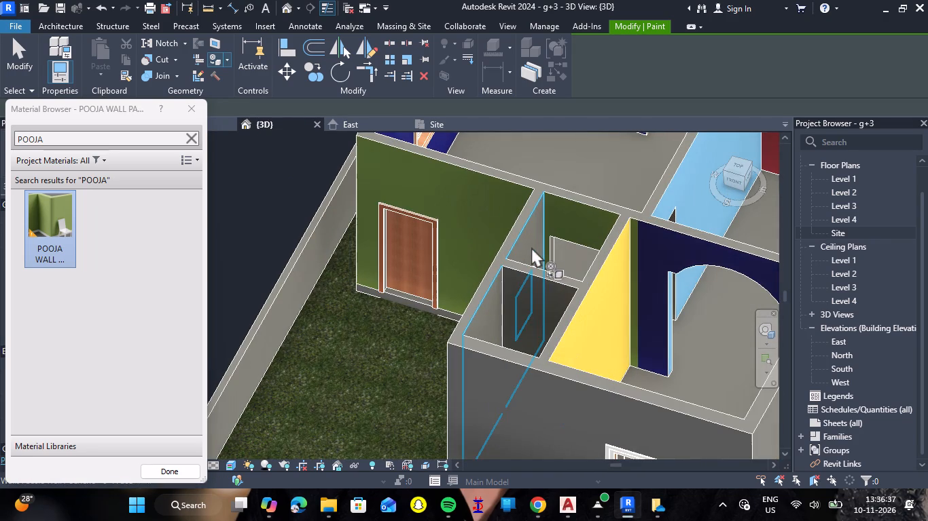
click(531, 247)
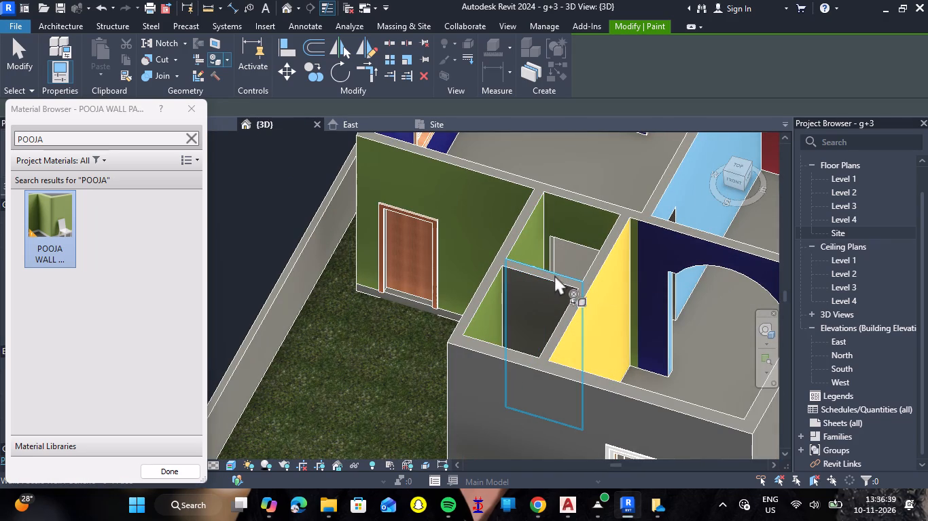
click(548, 276)
Examine the two small front rooms from several angles for wall faces not covered with POOJA WALL PAINT.
shift+right_drag(600, 303, 506, 362)
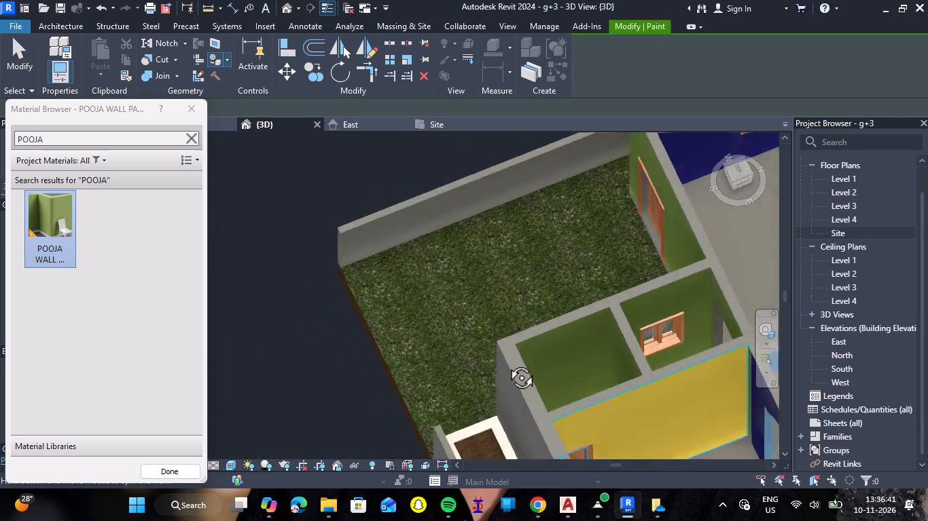
shift+right_drag(506, 362, 417, 321)
scroll(432, 308, down, 8)
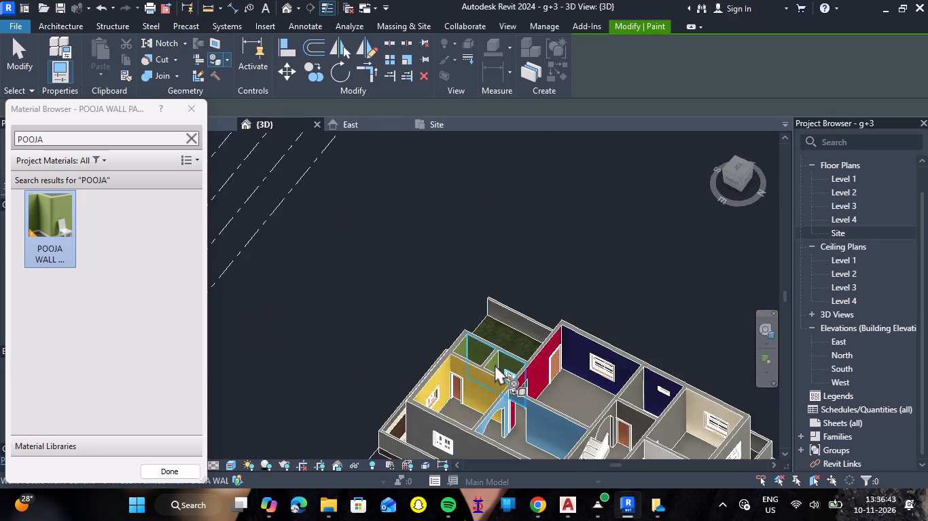
scroll(495, 364, up, 10)
scroll(468, 368, down, 3)
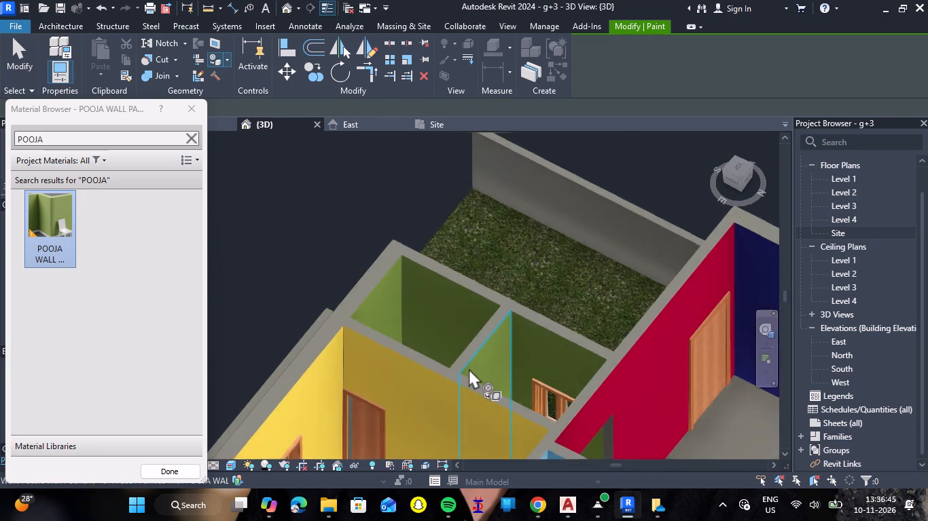
scroll(469, 368, down, 3)
shift+right_drag(572, 408, 505, 419)
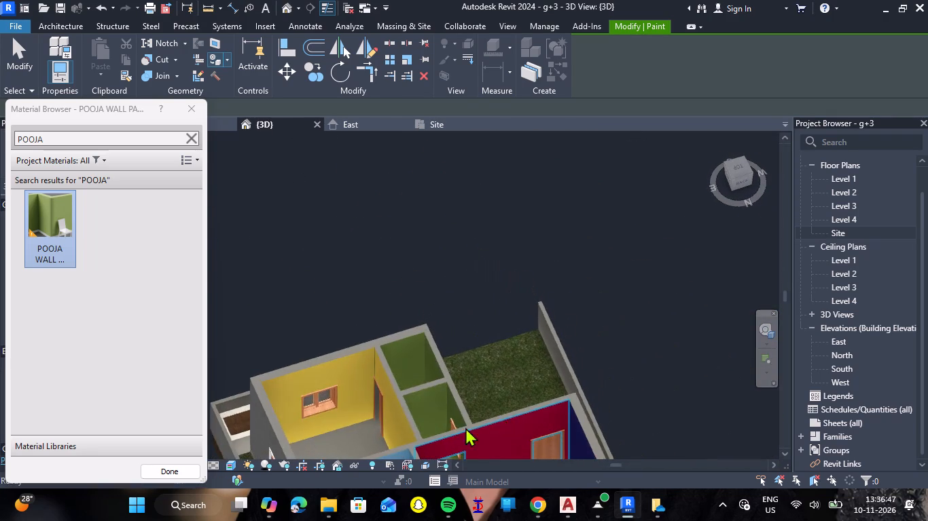
Paint the grey side edge of the doorway opening in the burgundy wall, next to the small front rooms, with POOJA WALL PAINT.
middle_drag(458, 411, 464, 328)
scroll(461, 405, up, 9)
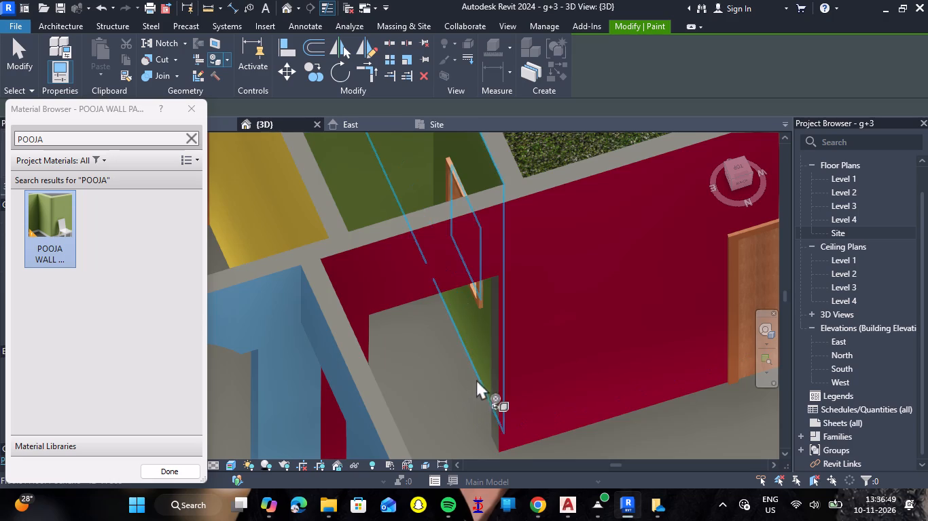
scroll(489, 379, up, 7)
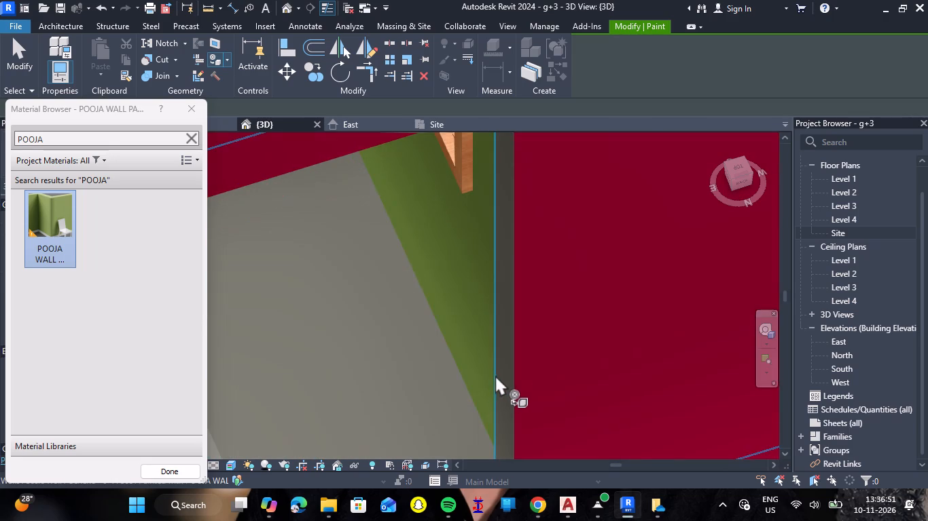
click(506, 372)
scroll(506, 372, down, 4)
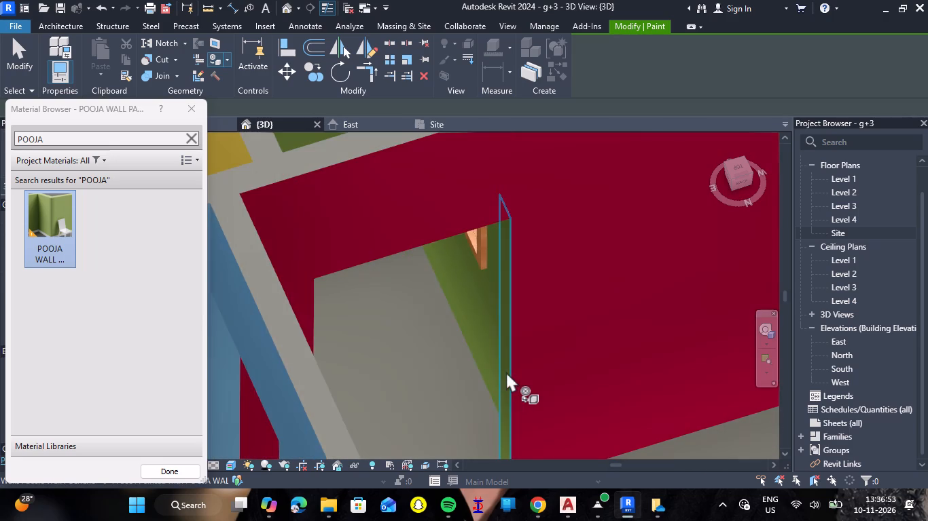
scroll(430, 334, down, 5)
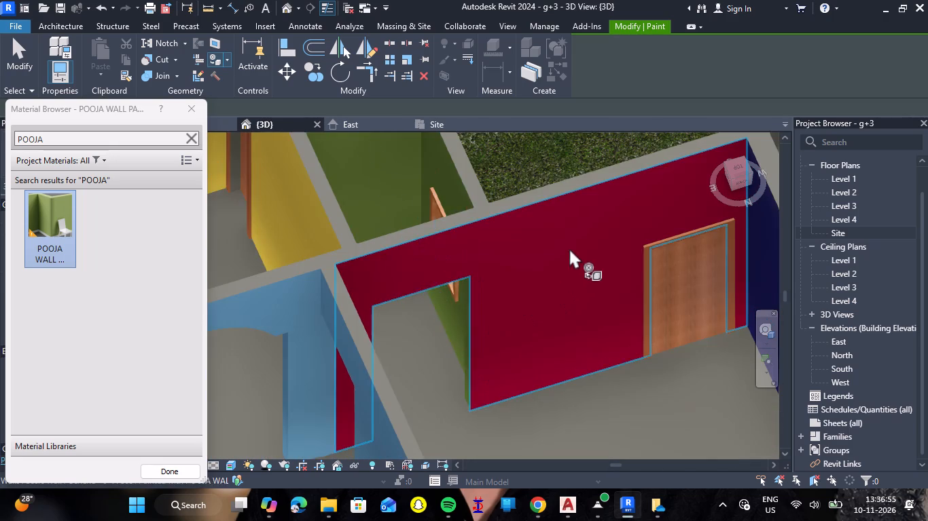
Find the DINING ROOM material by searching DIN and apply it to the small-room side of the burgundy wall at the doorway.
click(124, 141)
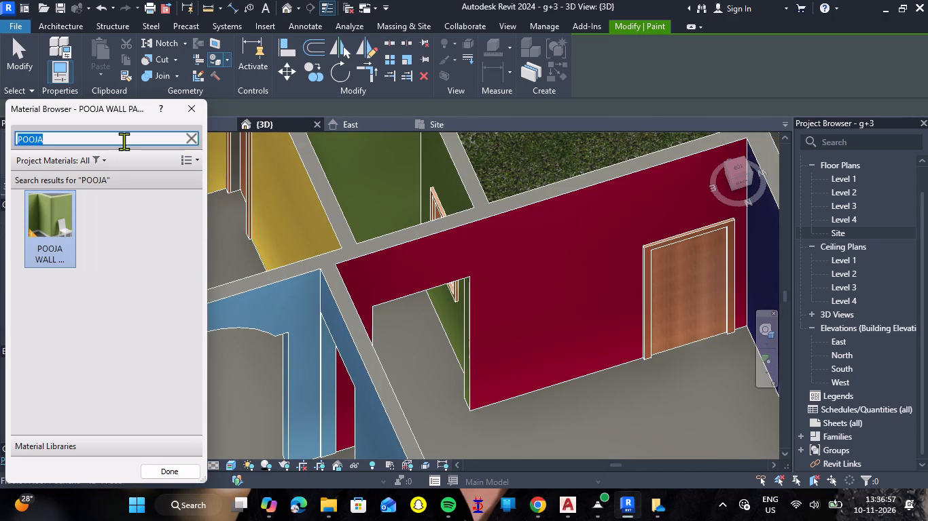
text(DIN)
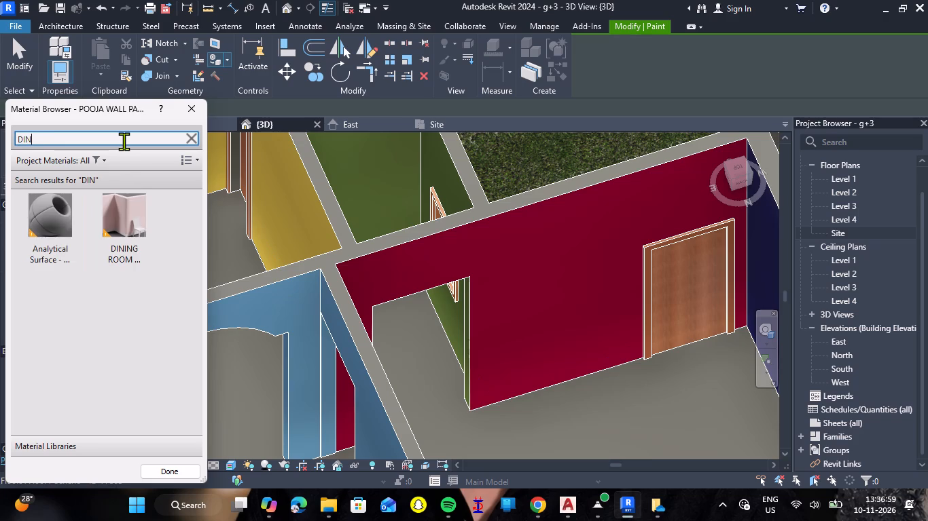
click(134, 229)
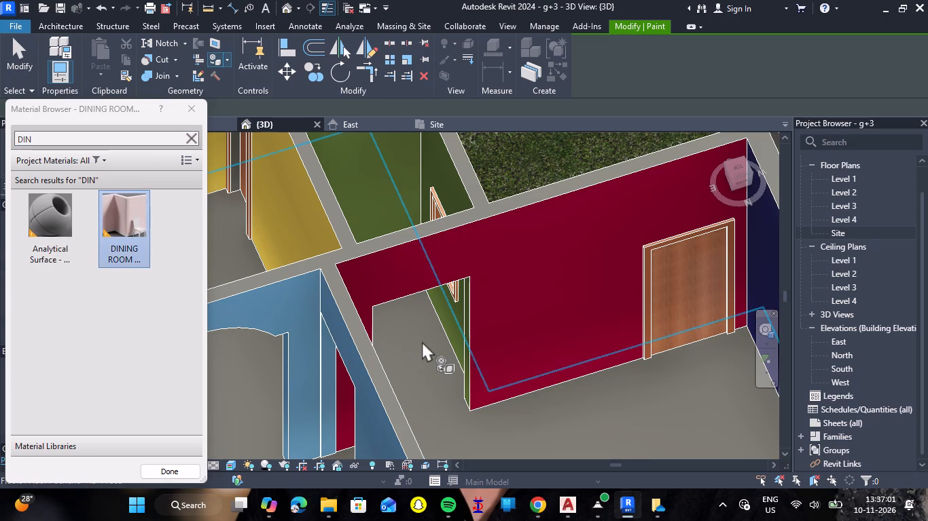
scroll(422, 341, up, 8)
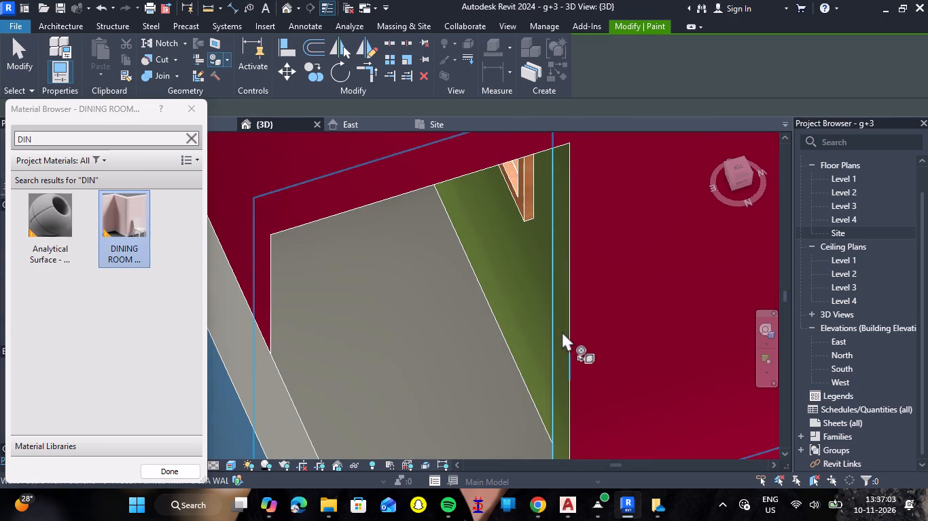
click(563, 331)
Paint the opposite, still grey side edge of the burgundy wall's doorway opening with the DINING ROOM material.
scroll(464, 349, down, 5)
shift+right_drag(440, 362, 359, 334)
shift+middle_drag(440, 362, 359, 334)
scroll(363, 330, down, 14)
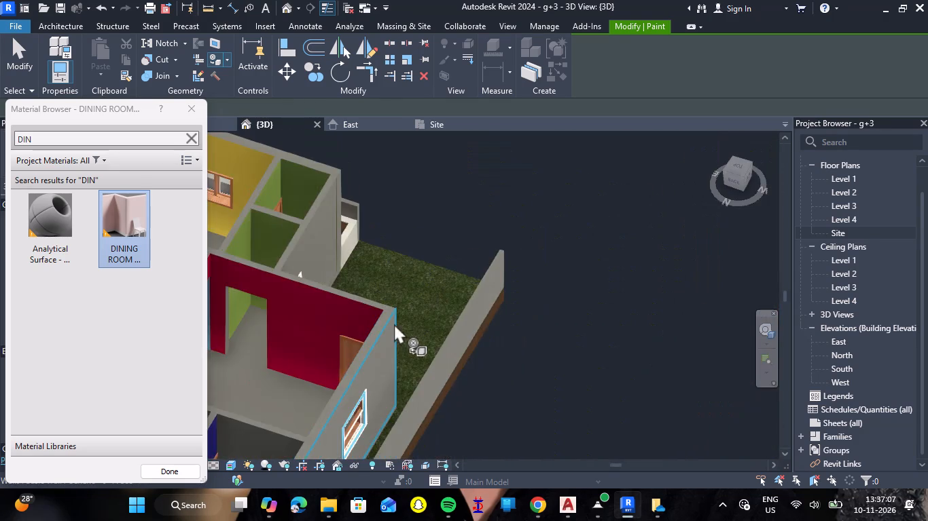
scroll(394, 324, down, 1)
scroll(327, 318, up, 16)
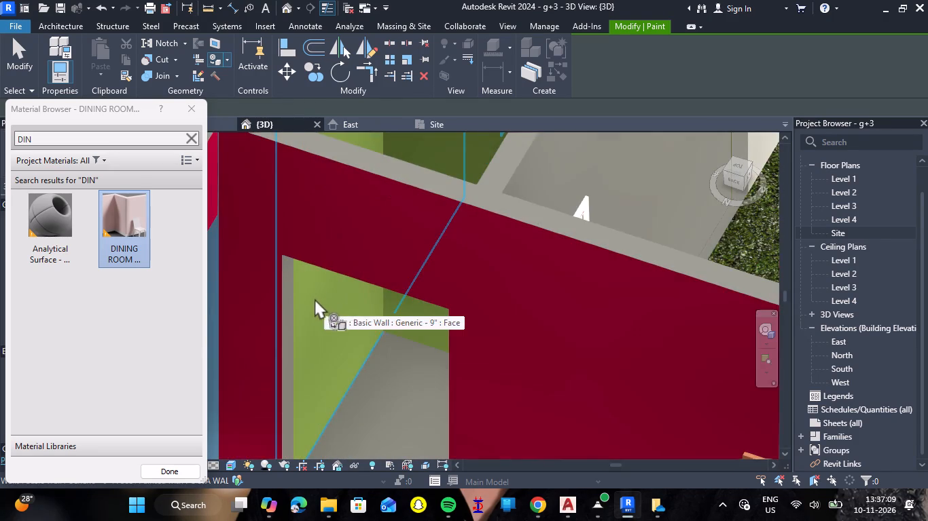
scroll(314, 299, up, 1)
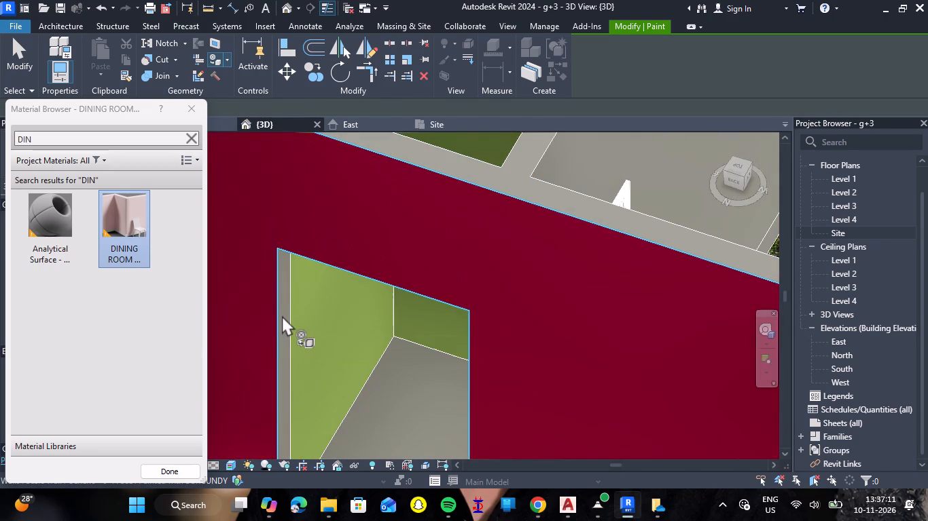
scroll(286, 309, up, 7)
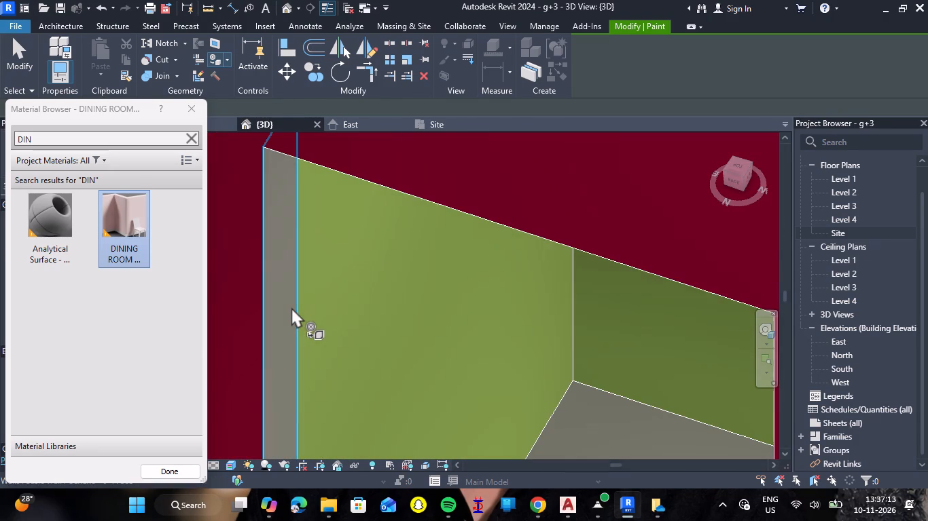
click(291, 307)
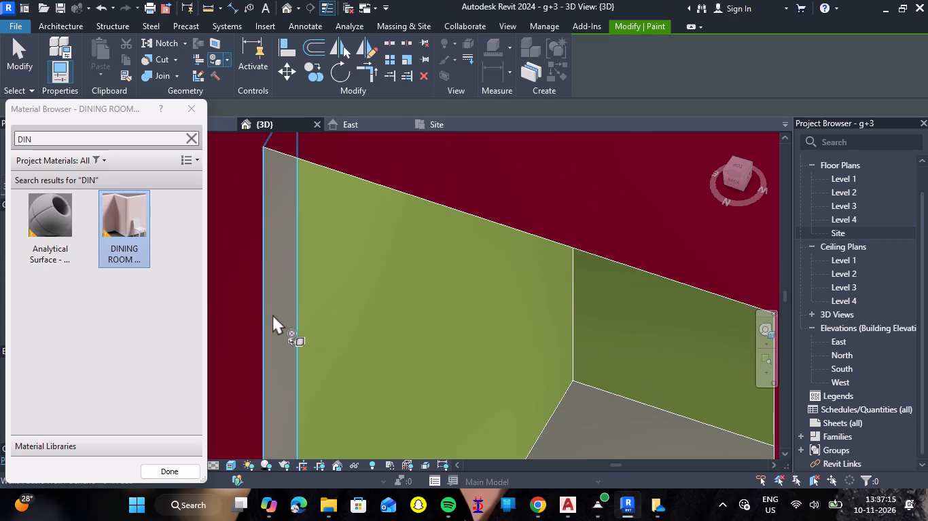
click(272, 314)
Paint the underside of the doorway opening's head in the burgundy wall with the DINING ROOM material.
shift+middle_drag(393, 309, 399, 257)
shift+right_drag(393, 309, 399, 257)
scroll(398, 263, down, 10)
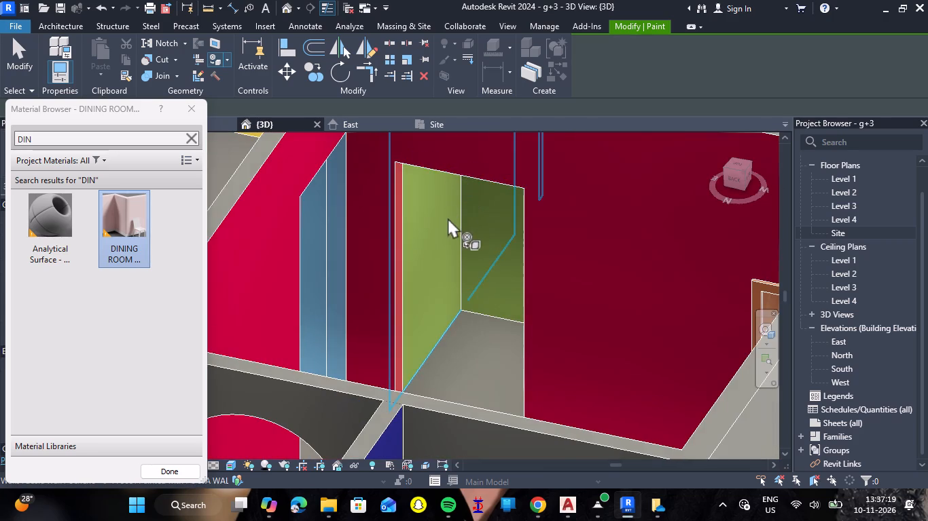
shift+middle_drag(448, 218, 404, 403)
shift+right_drag(448, 218, 404, 403)
shift+middle_drag(470, 320, 416, 325)
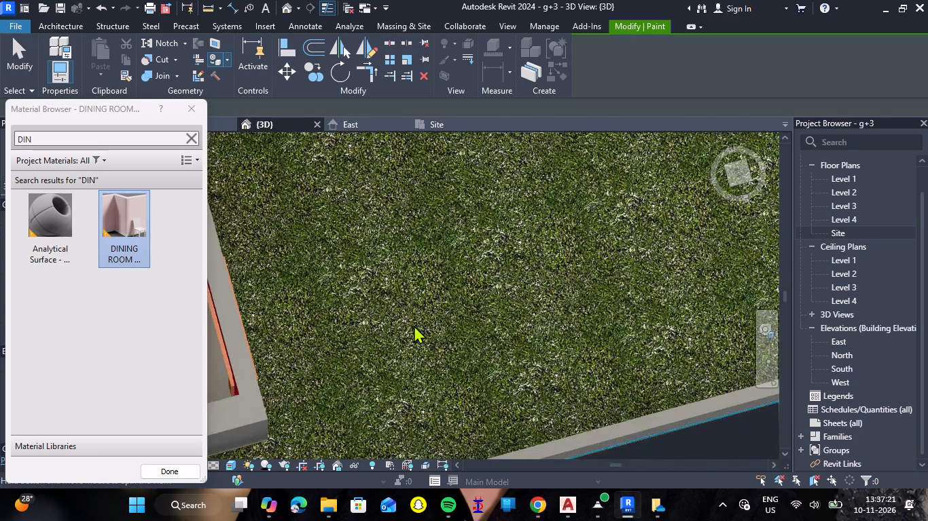
scroll(410, 320, down, 6)
scroll(312, 171, up, 3)
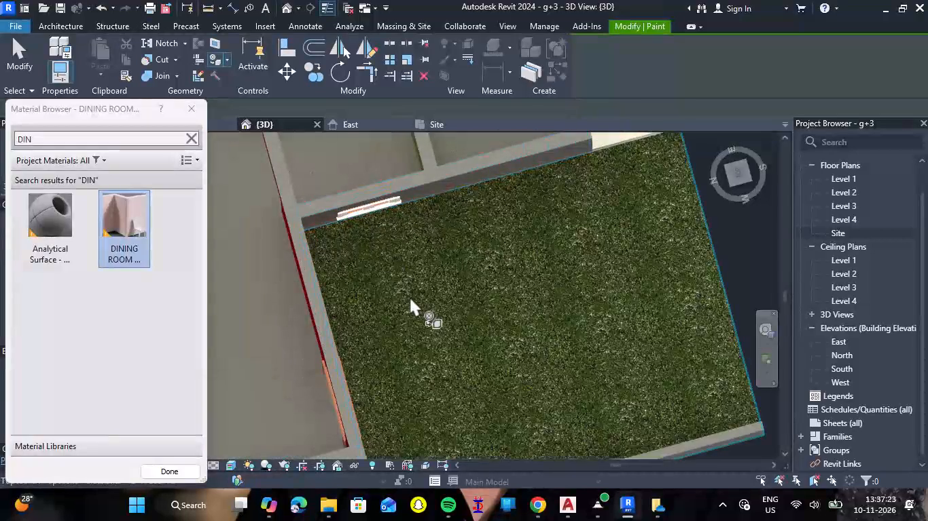
shift+middle_drag(410, 296, 368, 295)
shift+right_drag(410, 296, 368, 295)
scroll(368, 294, down, 3)
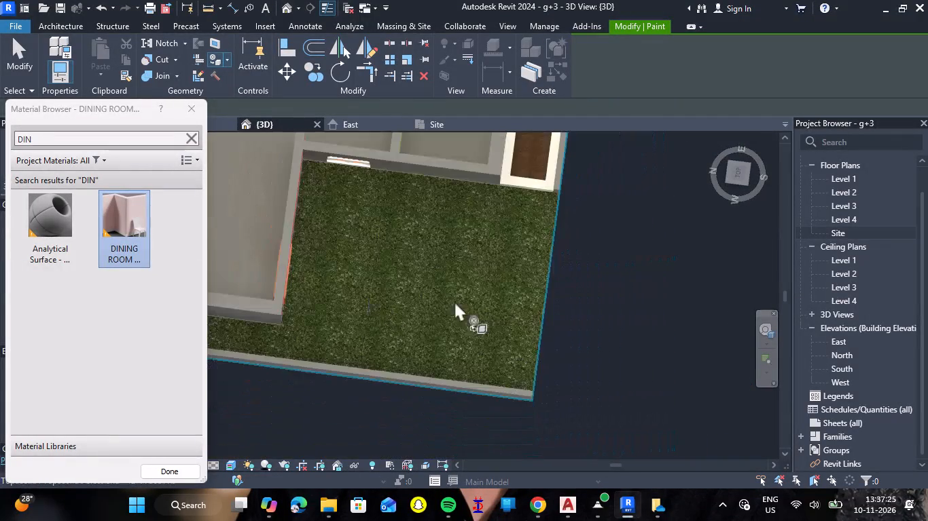
shift+right_drag(584, 319, 652, 259)
shift+middle_drag(583, 318, 542, 252)
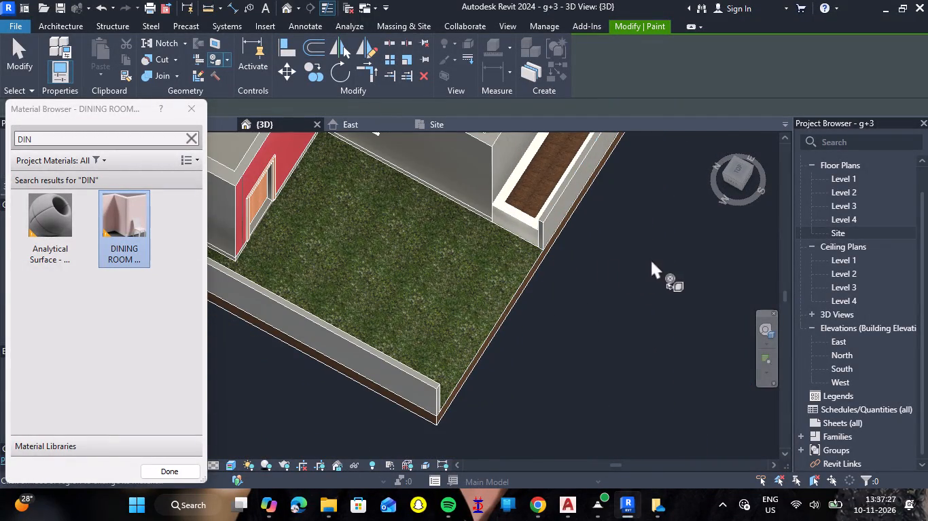
shift+middle_drag(425, 264, 507, 269)
shift+right_drag(425, 264, 626, 242)
shift+right_drag(482, 313, 596, 117)
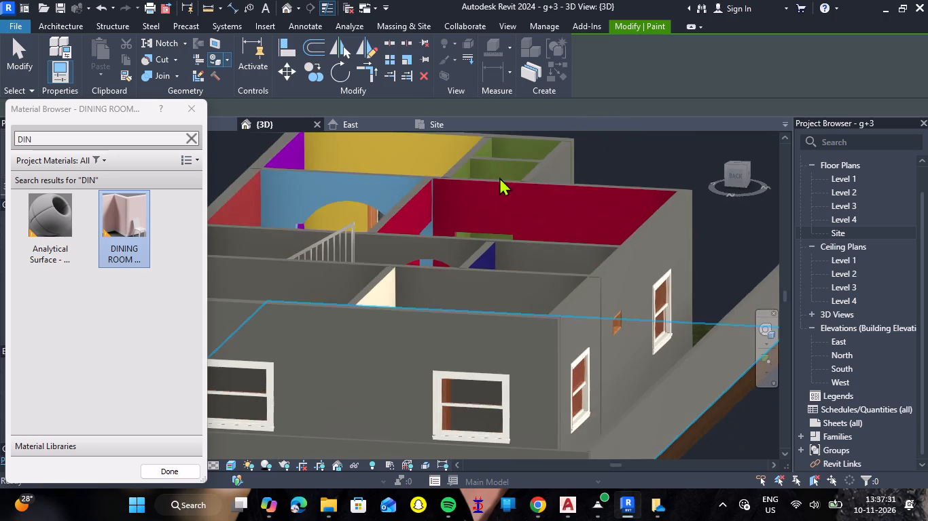
scroll(483, 218, up, 15)
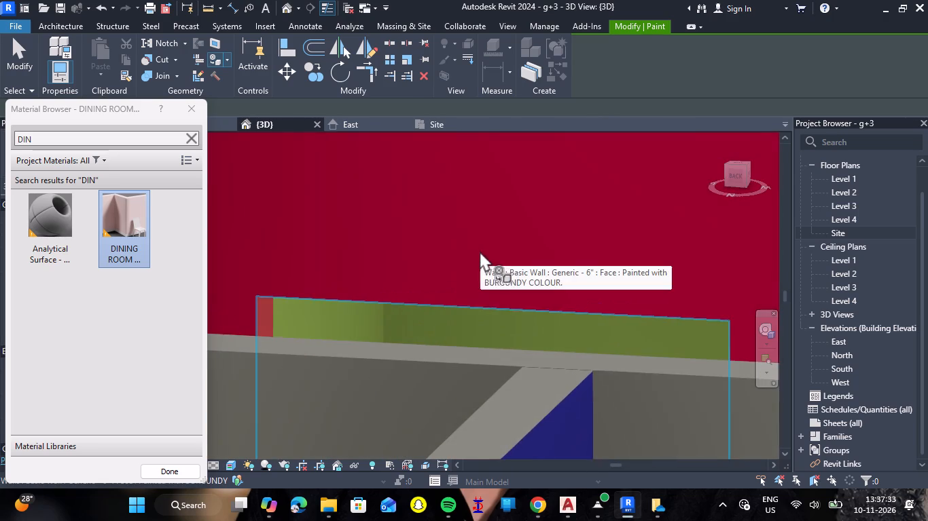
shift+middle_click(446, 305)
shift+right_click(446, 305)
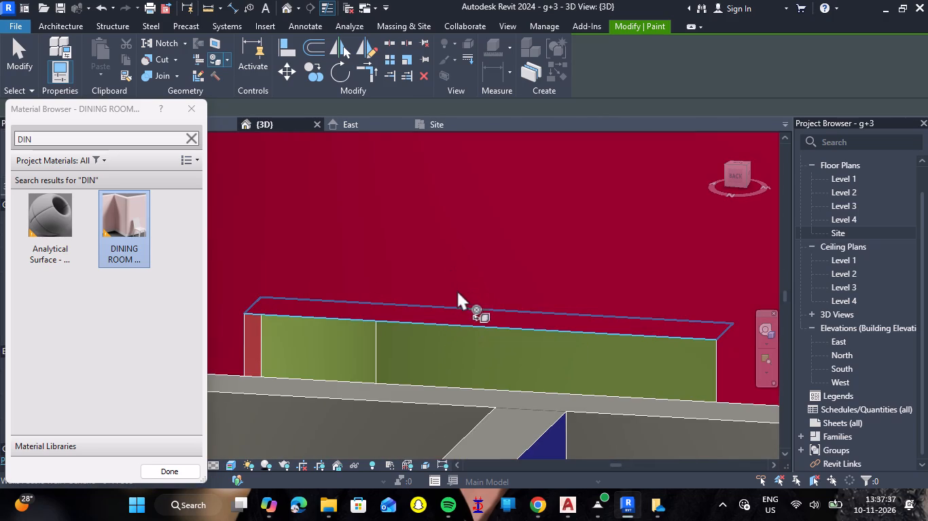
double_click(464, 324)
Examine the wall paints across the ground floor from several sides, including the faces towards the front of the house.
scroll(444, 329, down, 12)
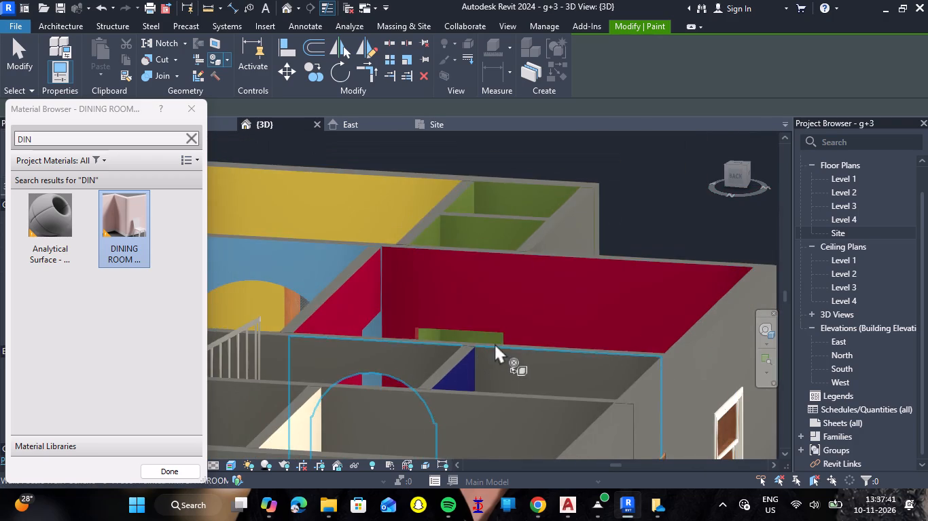
shift+right_drag(495, 343, 447, 379)
shift+middle_drag(495, 343, 447, 379)
scroll(434, 360, down, 8)
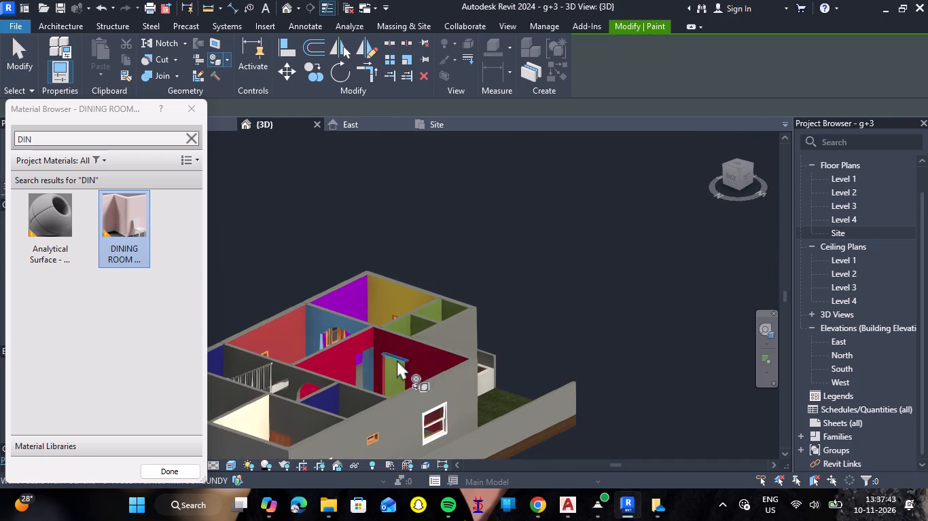
shift+right_drag(488, 323, 488, 324)
shift+middle_drag(488, 323, 488, 324)
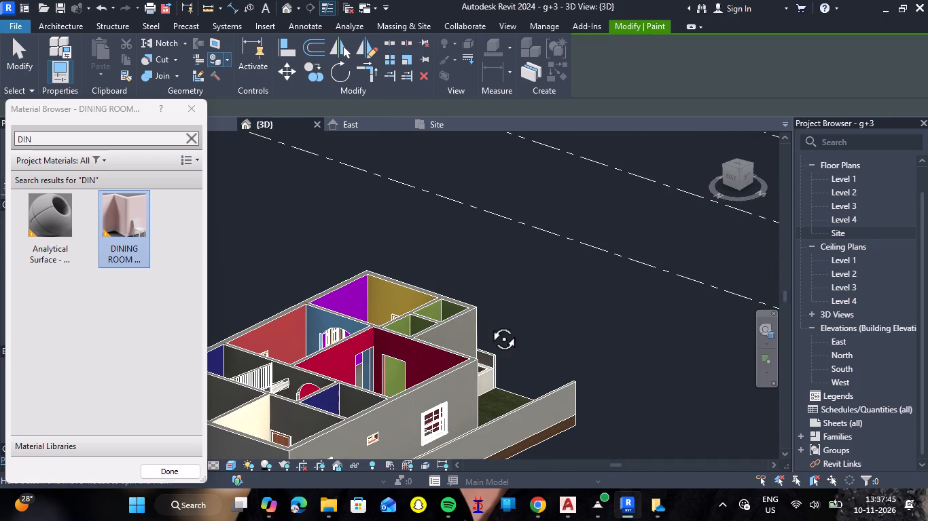
shift+middle_drag(488, 324, 443, 366)
shift+right_drag(488, 324, 352, 383)
shift+middle_click(438, 369)
shift+middle_drag(382, 383, 372, 383)
shift+right_drag(522, 329, 501, 357)
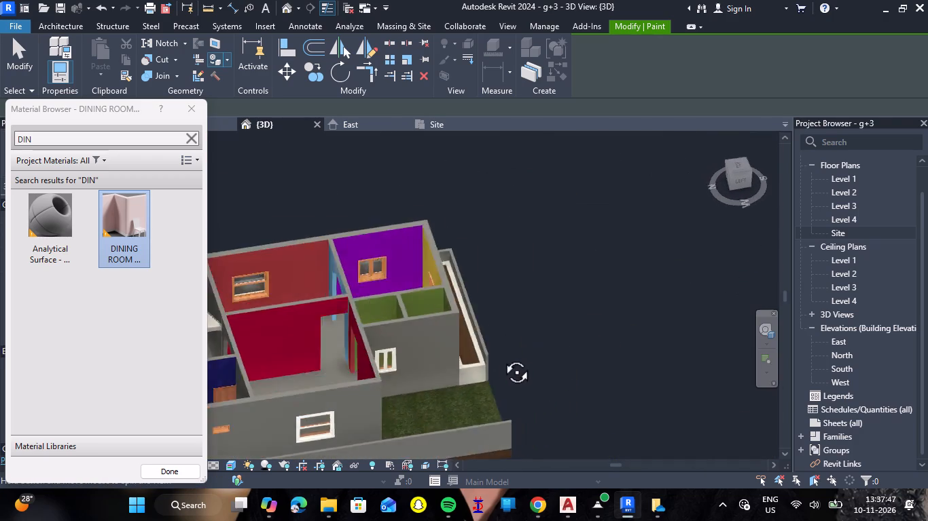
shift+right_drag(501, 357, 335, 279)
shift+middle_drag(378, 341, 335, 279)
click(540, 176)
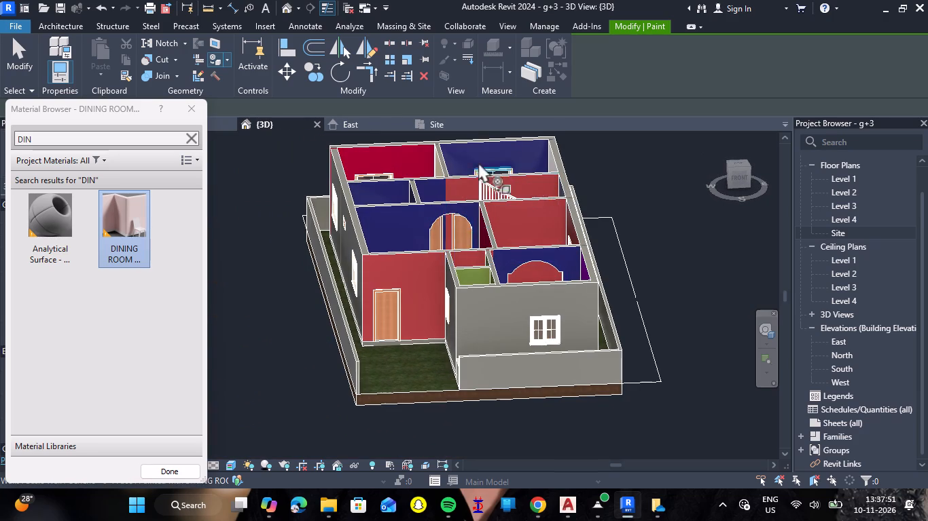
Split the long 6" wall beside the staircase at its junction with the short partition of the adjoining small room.
scroll(457, 155, up, 5)
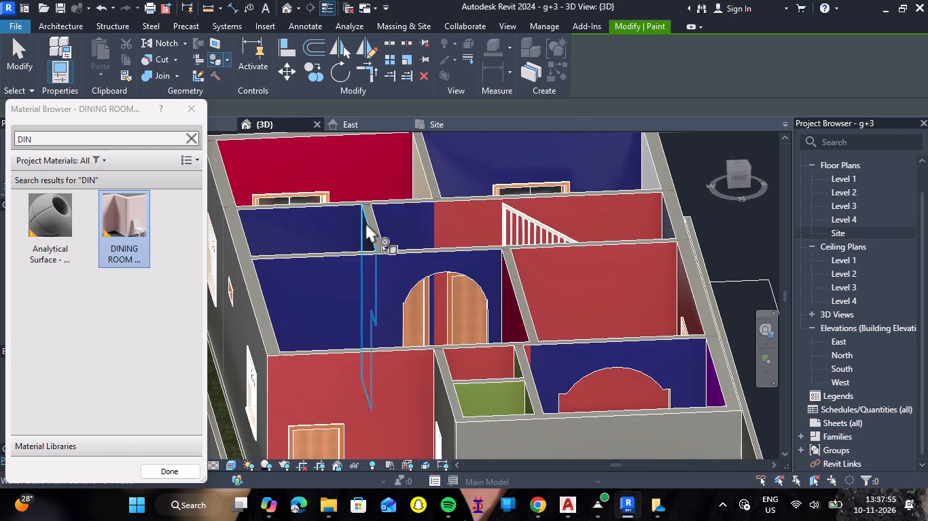
scroll(374, 196, up, 8)
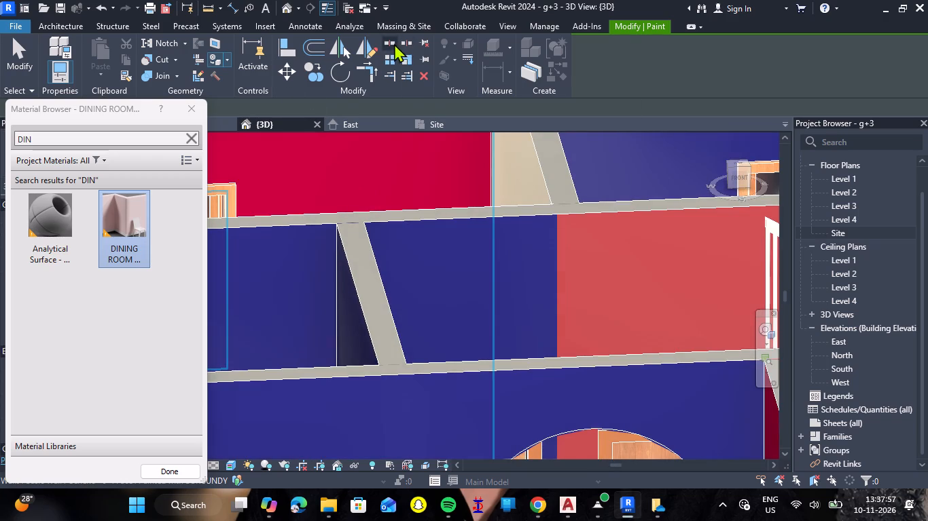
click(391, 43)
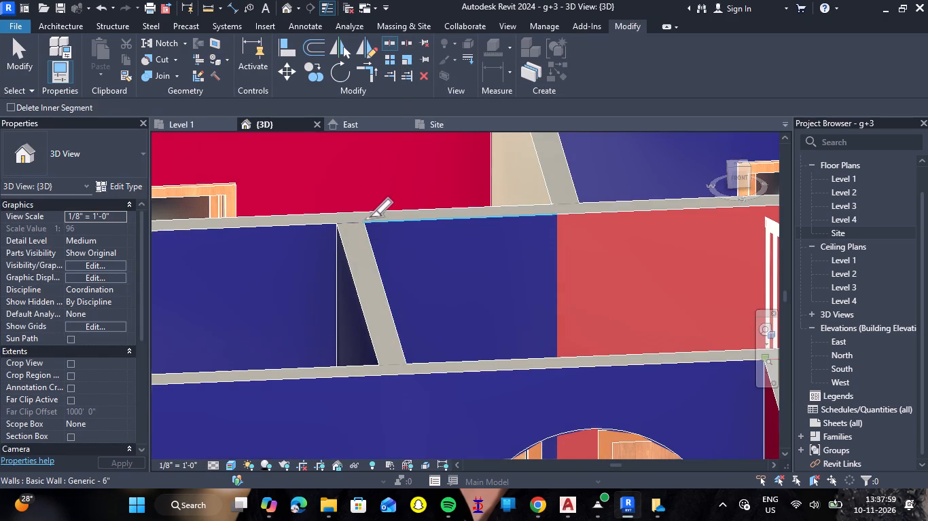
click(366, 209)
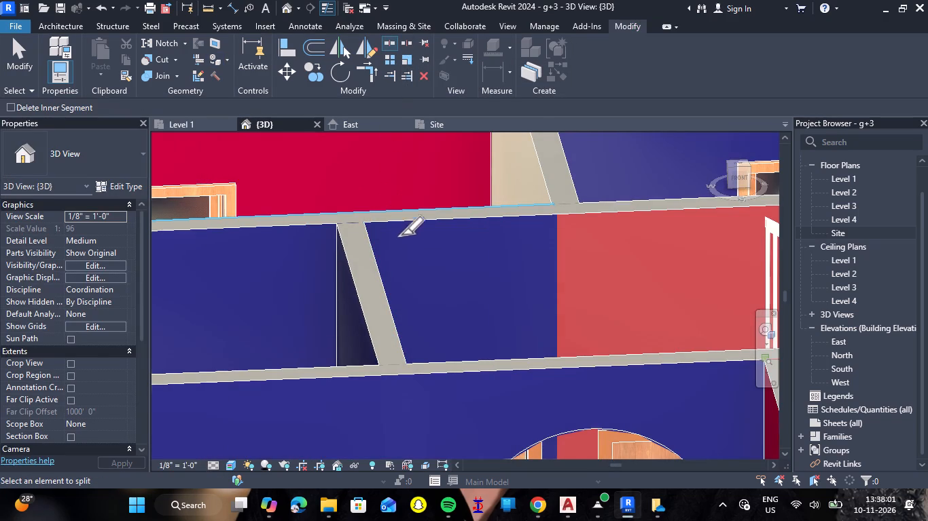
key(Escape)
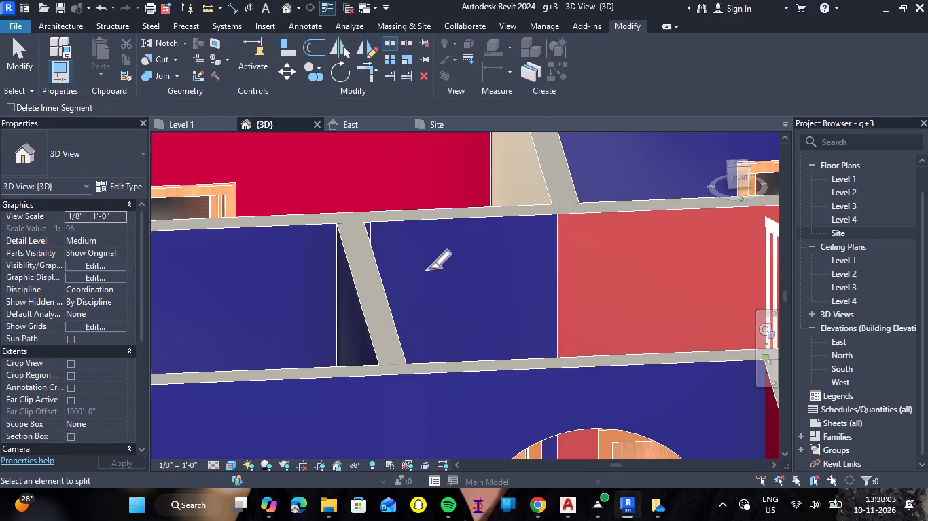
Nudge the split-off short 6" wall segment beside the staircase towards the small room's partition until its end meets it, 4' 0" long.
shift+right_drag(459, 265, 444, 276)
shift+middle_drag(459, 265, 444, 276)
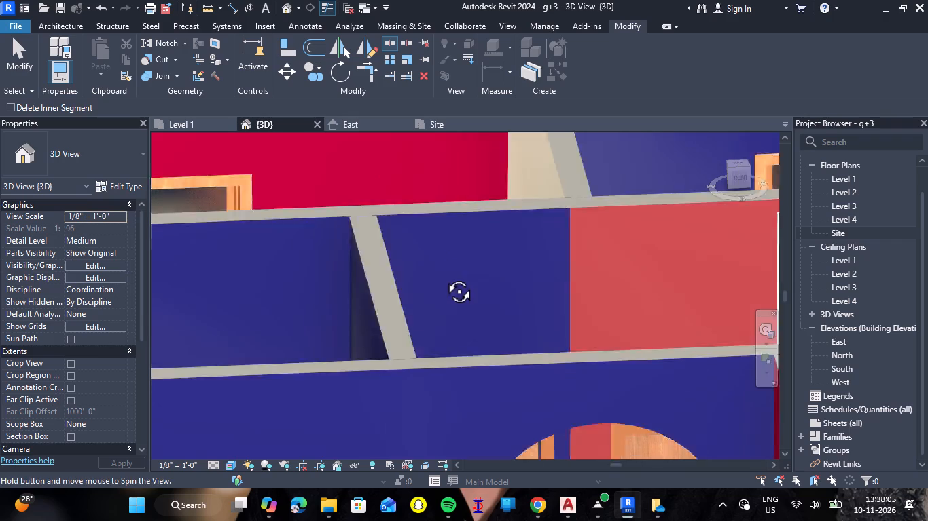
shift+middle_drag(444, 276, 428, 277)
shift+right_drag(444, 276, 428, 277)
scroll(432, 270, down, 6)
scroll(435, 328, up, 6)
scroll(435, 328, down, 7)
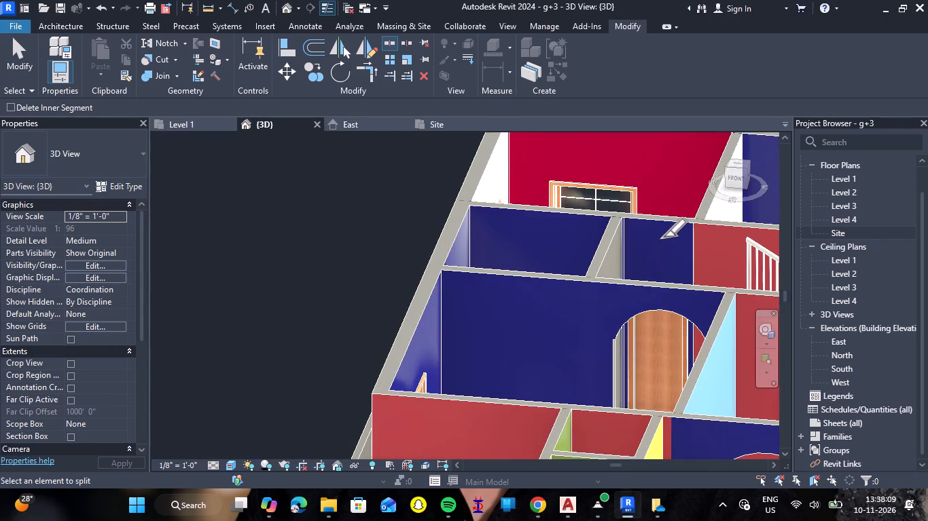
key(Escape)
scroll(632, 233, up, 8)
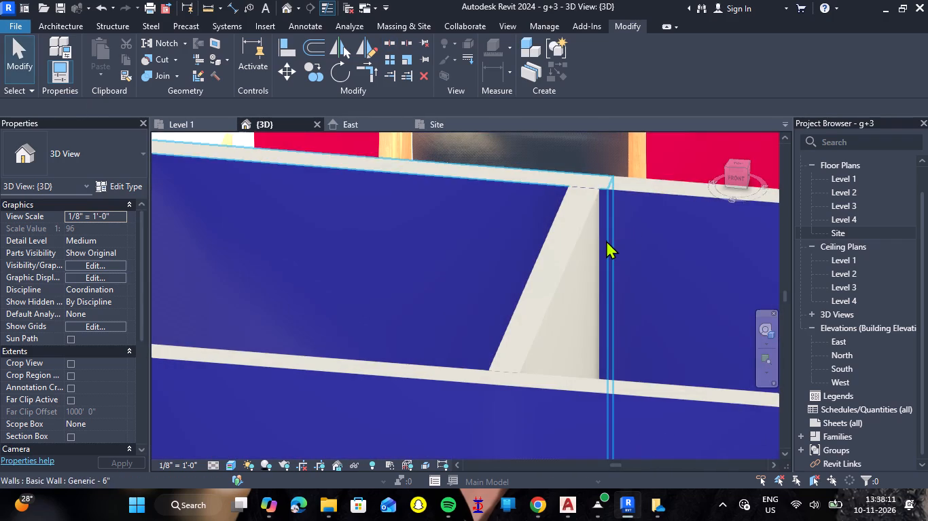
key(Escape)
click(609, 236)
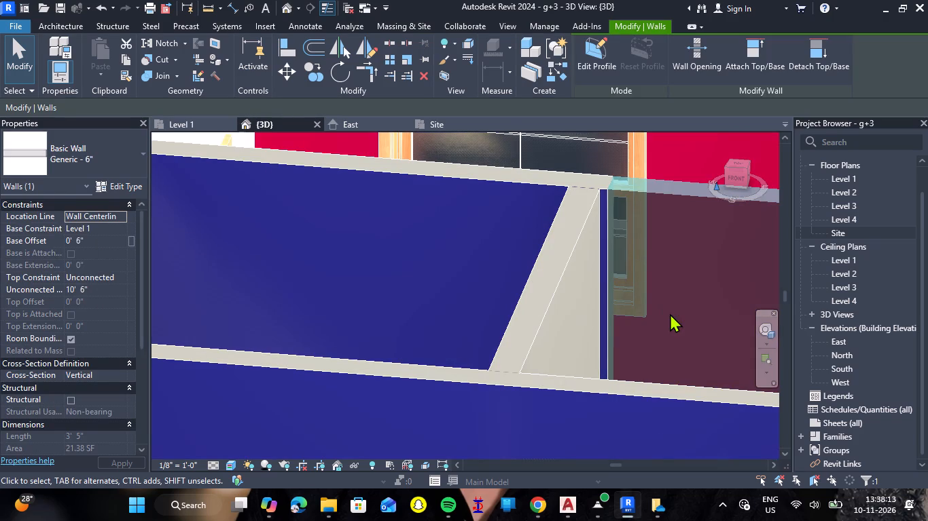
key(Left)
key(Left)
key(Left)
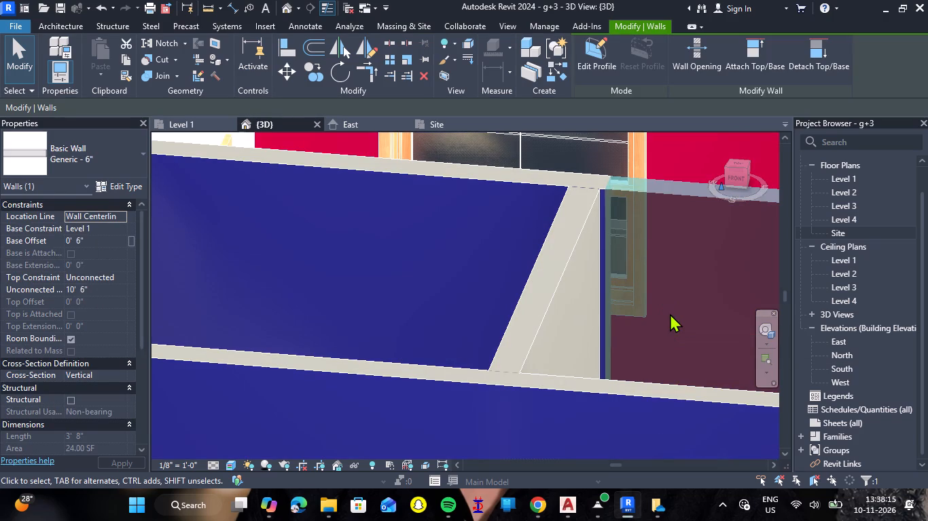
Nudge the same short 6" wall segment and its door back towards the staircase in small increments.
key(Right)
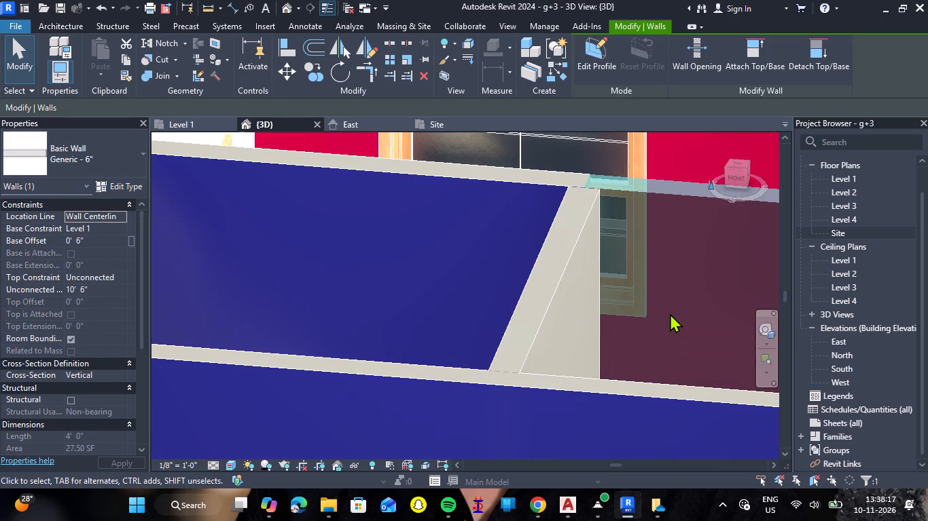
key(Right)
key(Right)
key(Right)
key(Right)
scroll(670, 313, down, 4)
key(grave)
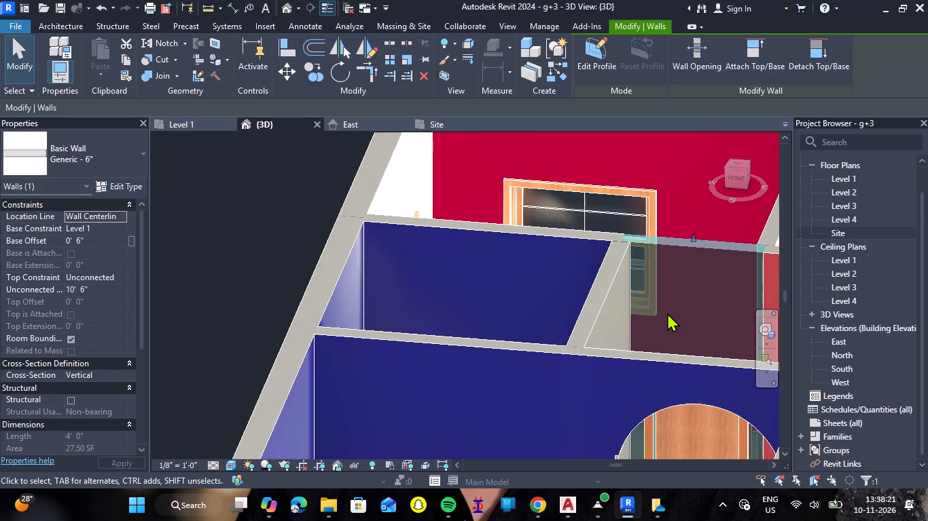
key(Escape)
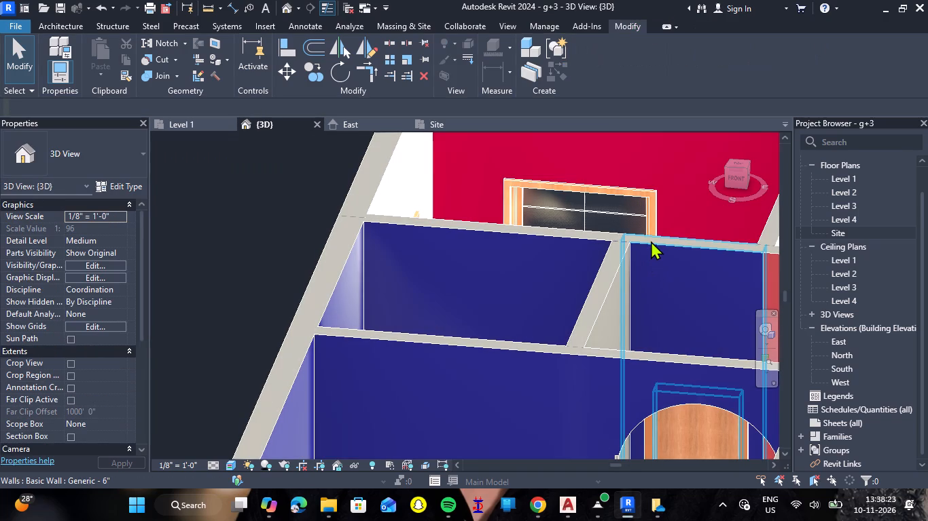
click(651, 240)
key(Right)
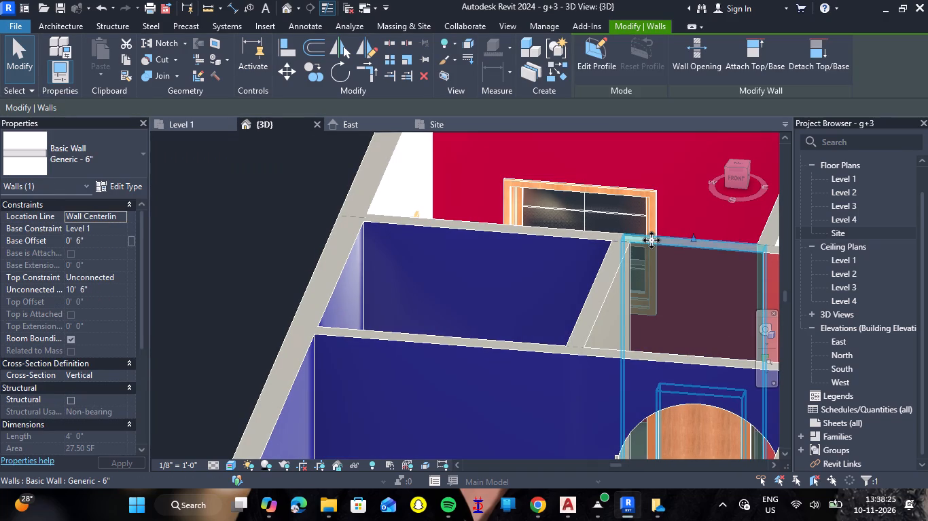
key(Right)
key(Right)
key(Escape)
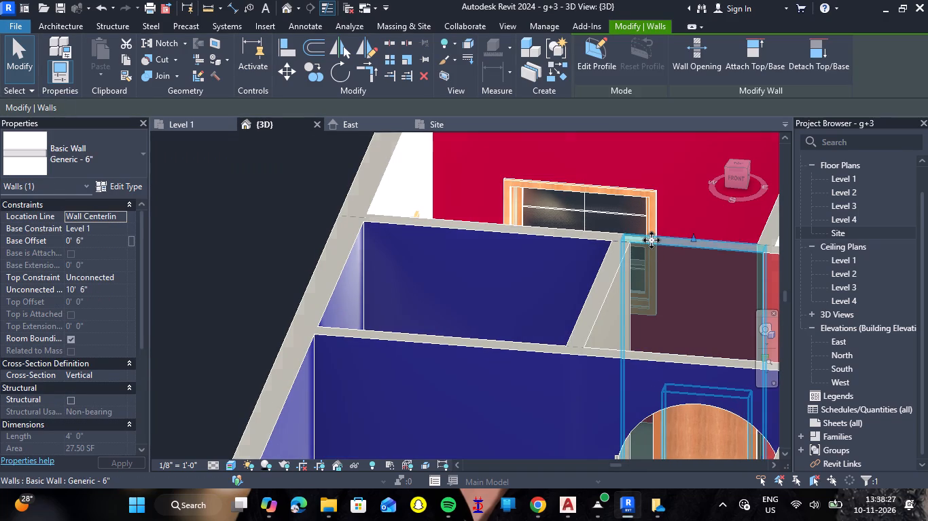
Paint the blue face of the short wall segment between the partition and the staircase with the DINING ROOM material.
scroll(652, 240, down, 4)
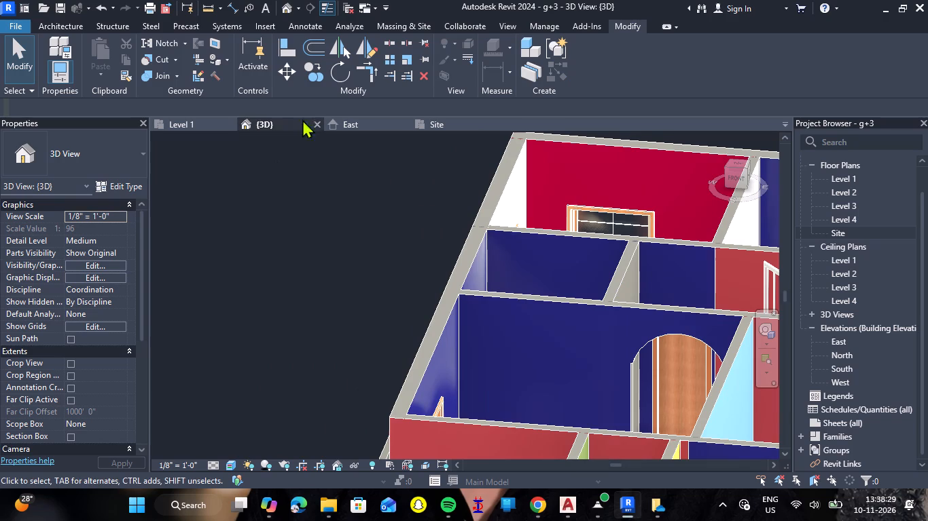
click(209, 61)
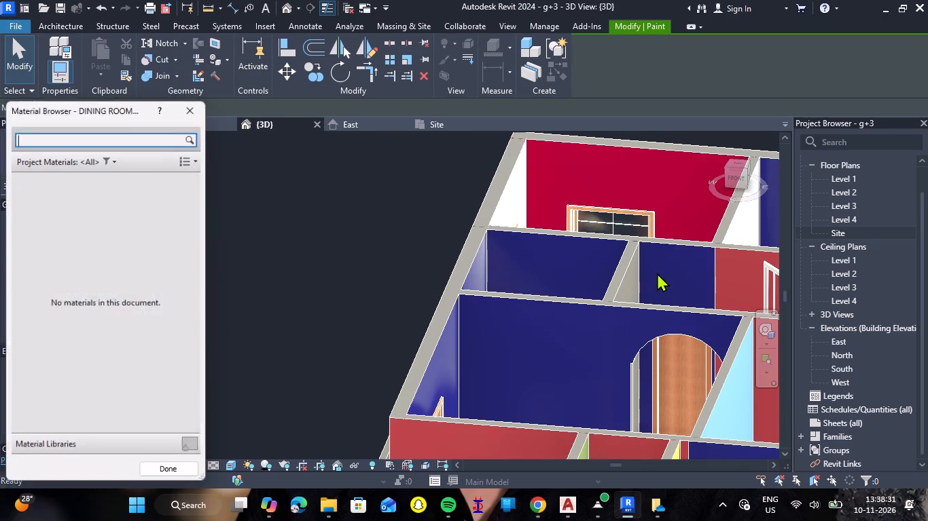
double_click(658, 271)
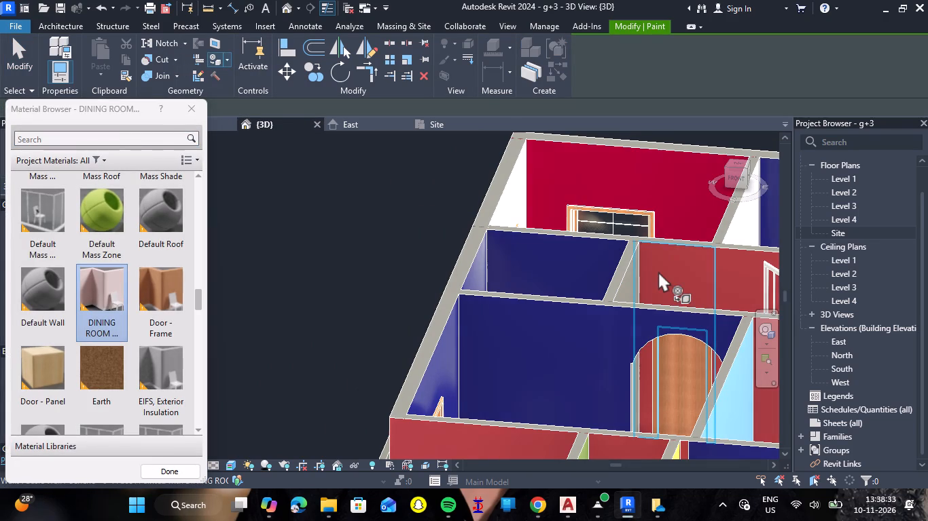
scroll(658, 271, down, 5)
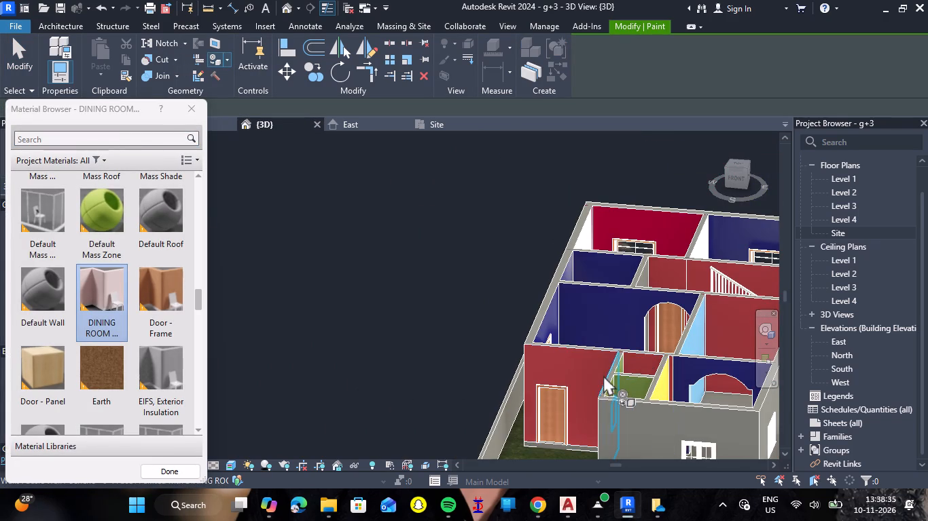
scroll(603, 375, down, 3)
scroll(641, 373, up, 1)
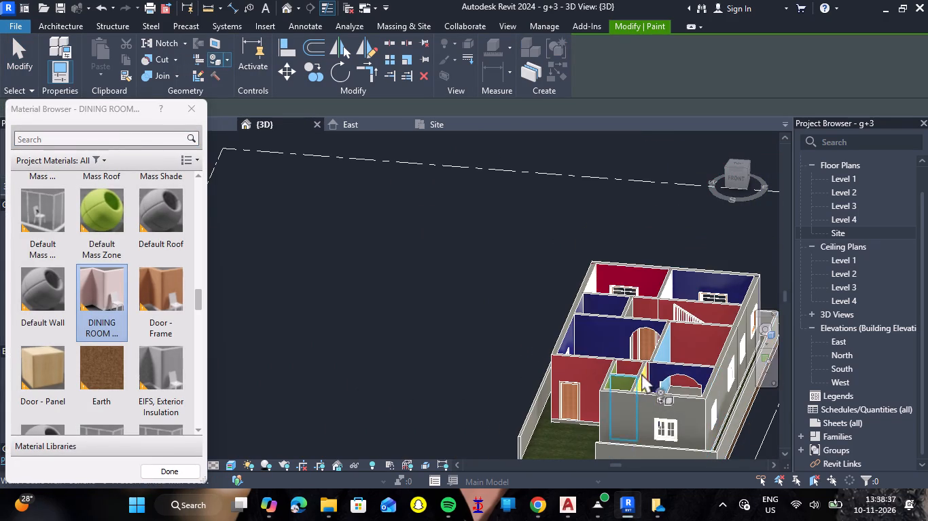
scroll(641, 373, up, 12)
key(Escape)
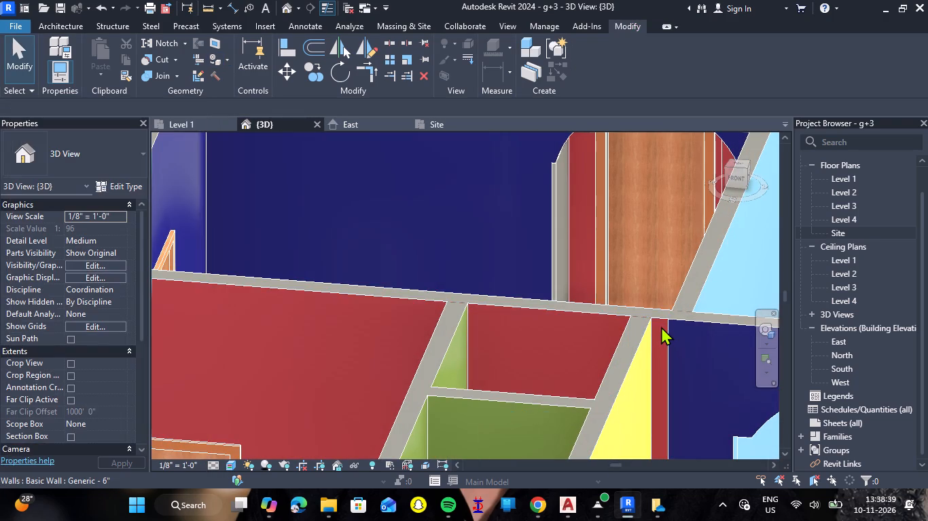
Nudge the long 6" wall behind the small green rooms until its end meets the yellow-faced partition, 13' 8 1/2" long.
click(664, 325)
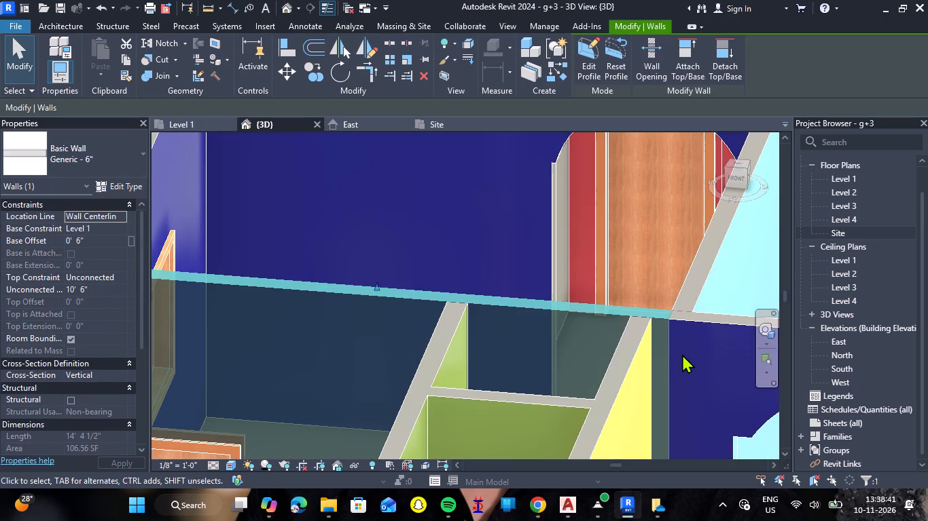
key(Left)
key(Left)
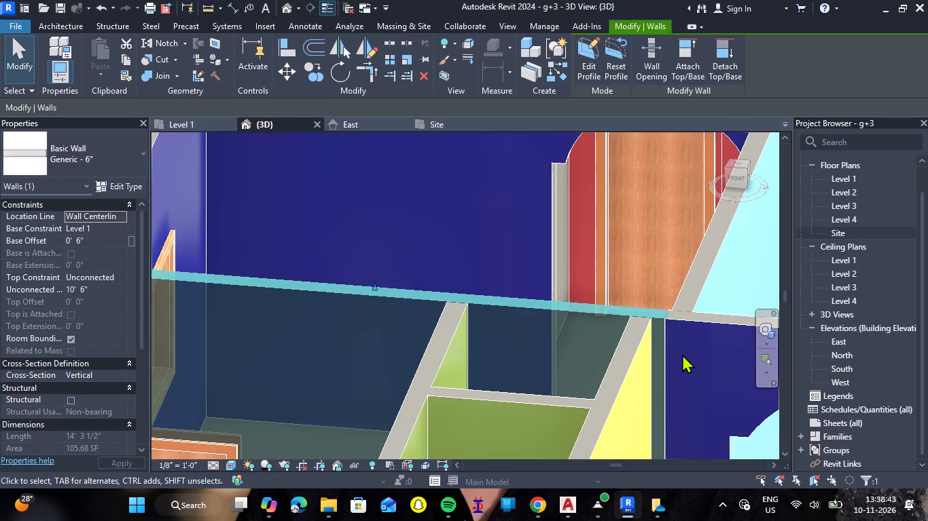
key(Left)
key(Left)
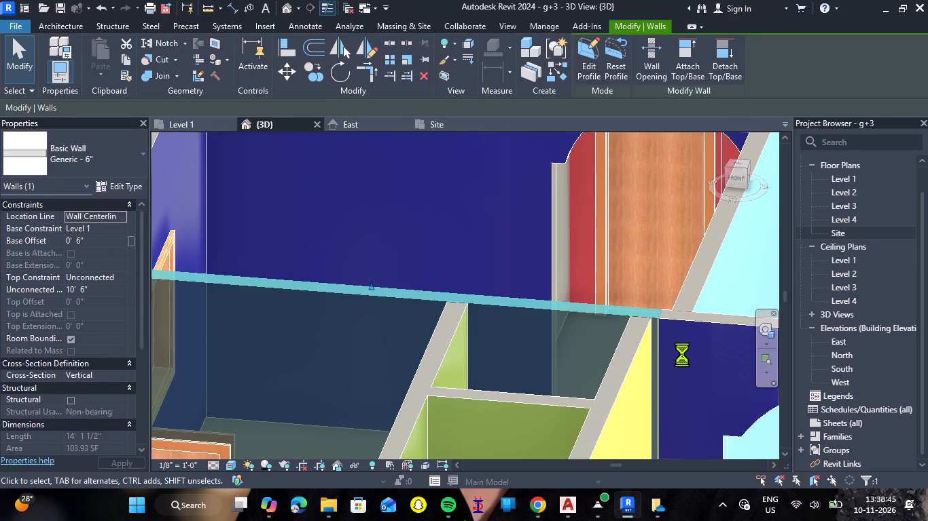
key(Left)
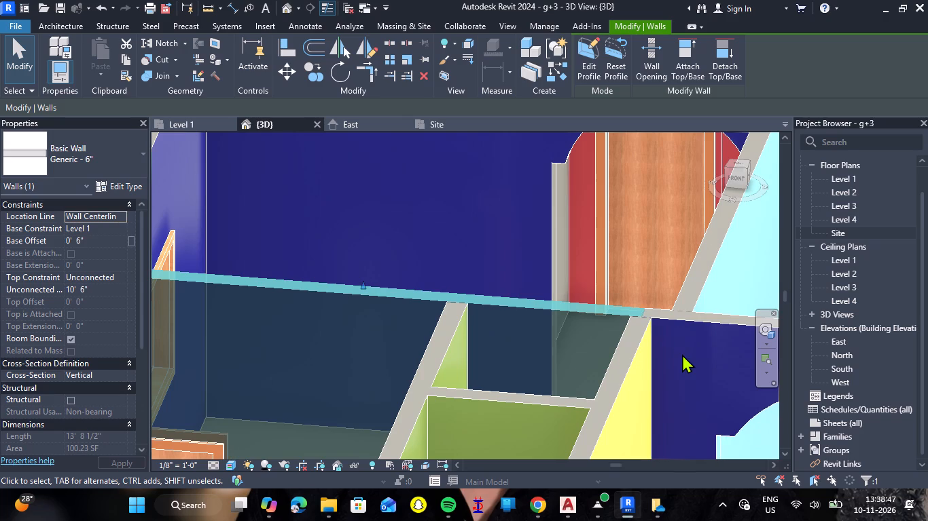
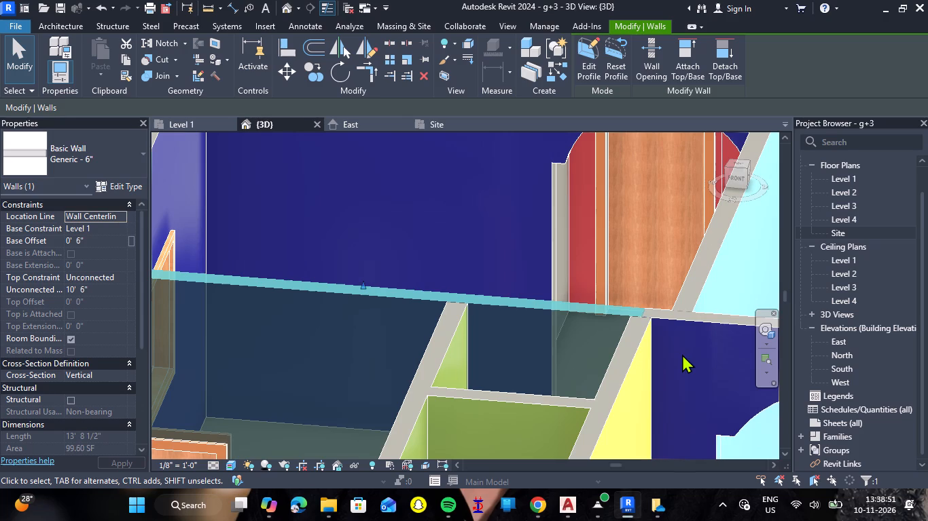
Paint the red face of the long wall behind the small green rooms, around the entrance door, with the POOJA WALL material.
key(Escape)
scroll(635, 268, down, 6)
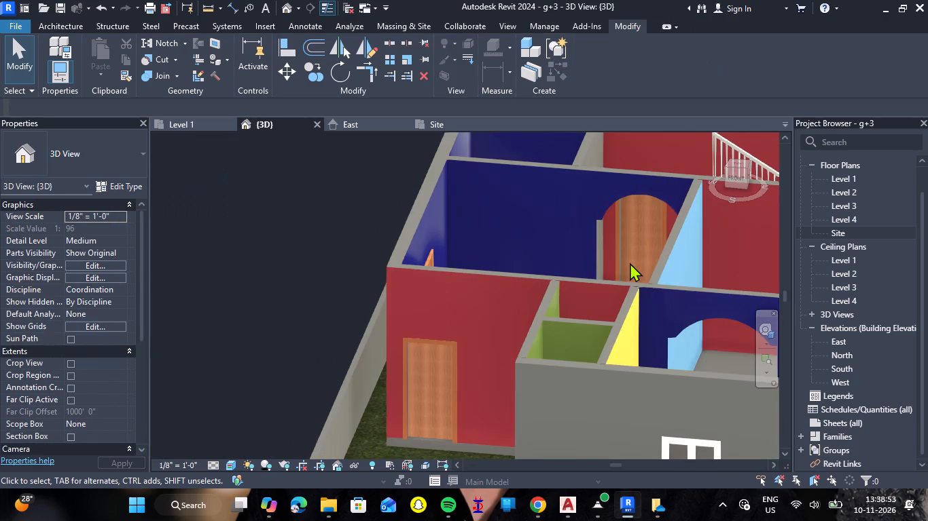
scroll(586, 298, up, 1)
text(PT)
text(POO)
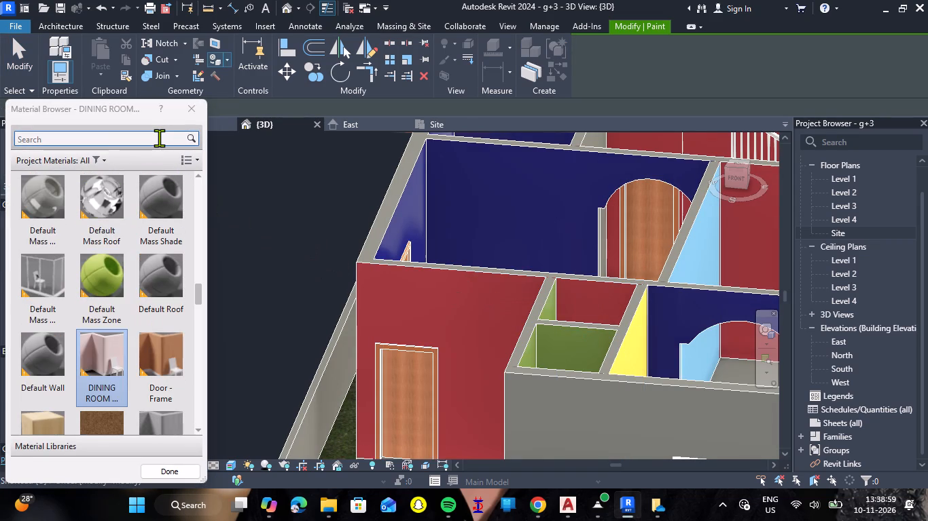
click(159, 138)
text(POO)
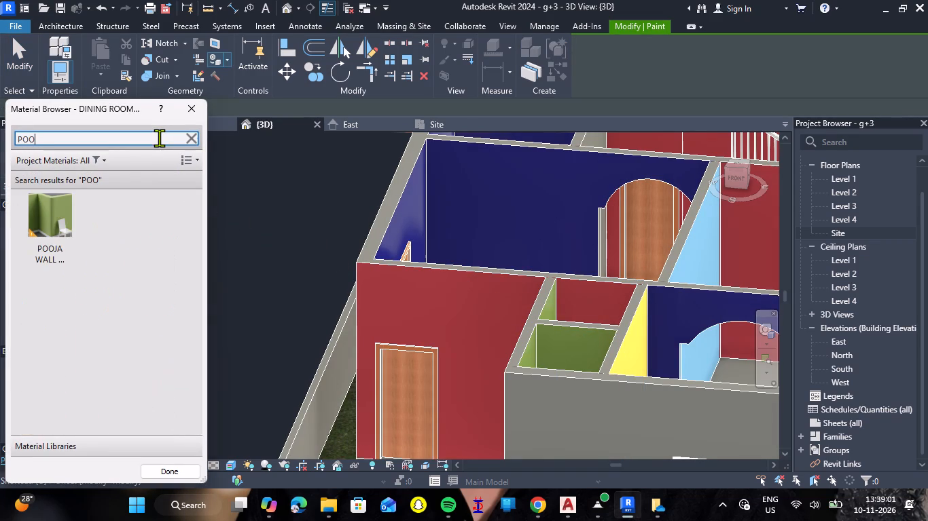
click(42, 237)
click(471, 297)
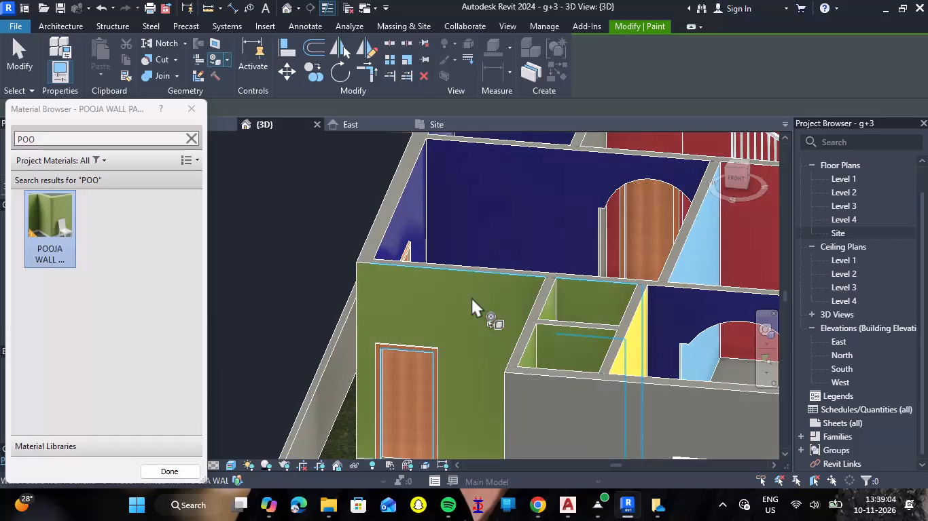
Paint the curved underside and adjoining grey jamb of the blue wall's arched opening near the stairs with the BATHROOM WALL material.
scroll(471, 297, down, 3)
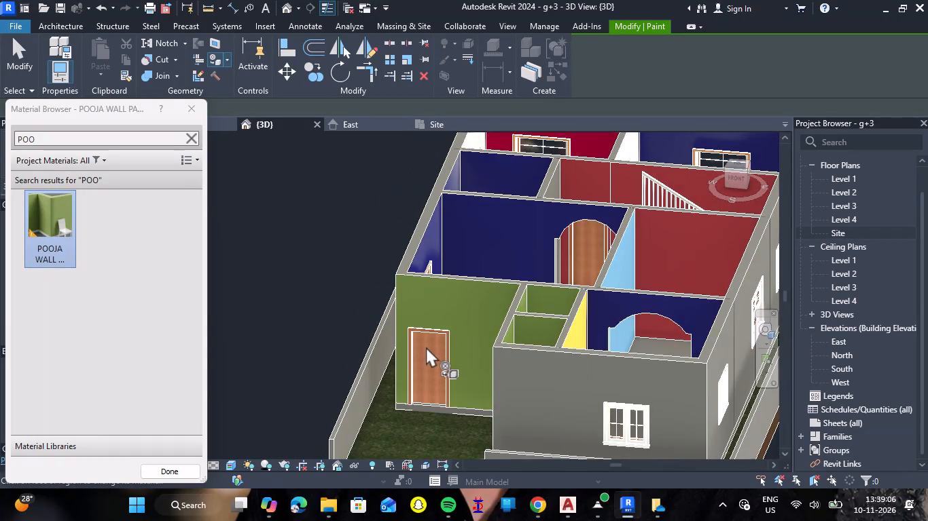
scroll(563, 236, up, 9)
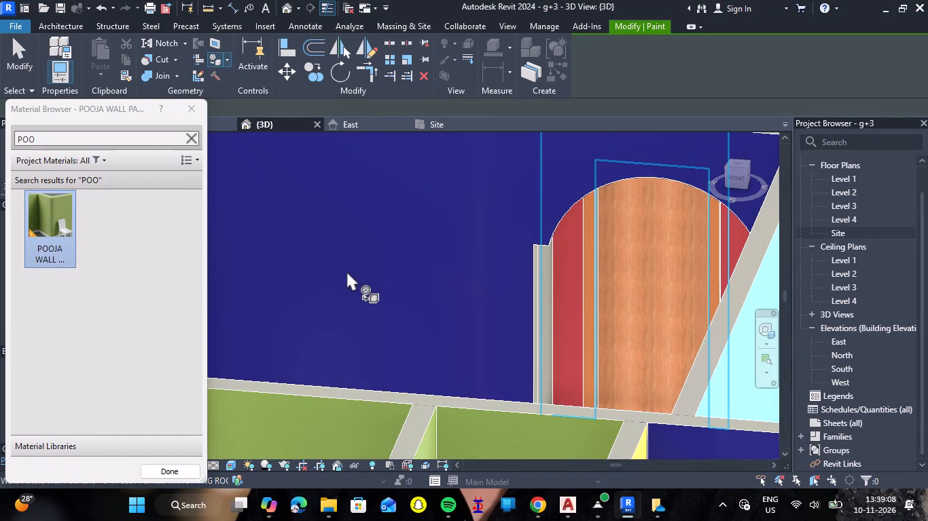
click(168, 145)
key(BackSpace)
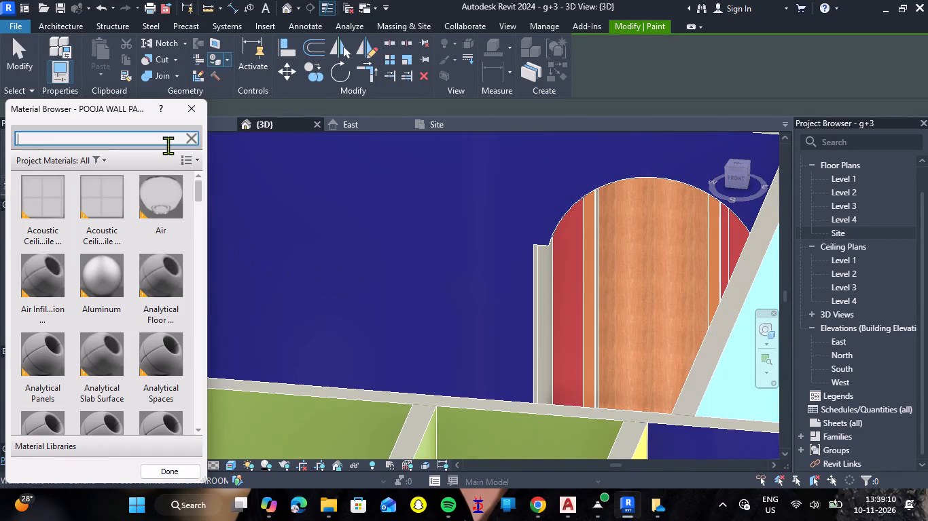
text(BAR)
key(BackSpace)
text(TH)
click(33, 216)
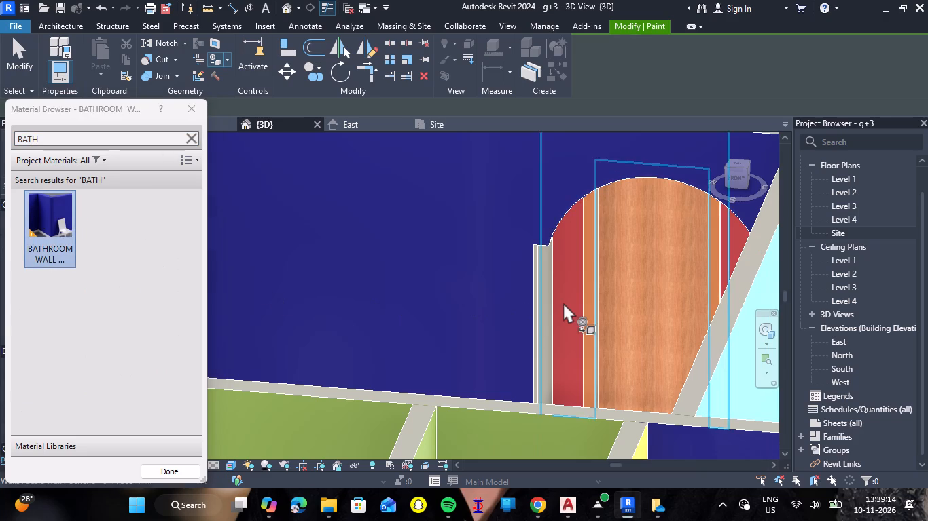
scroll(549, 303, down, 4)
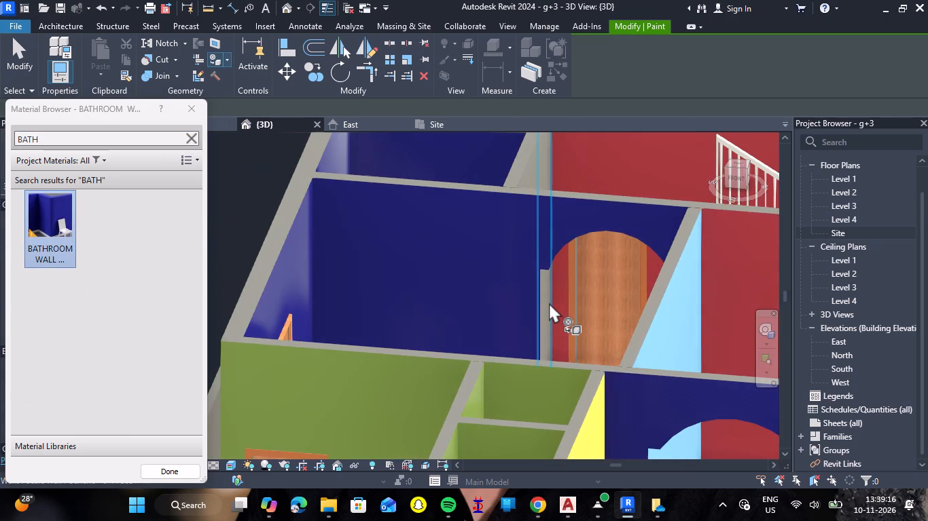
scroll(573, 208, down, 2)
shift+right_drag(596, 236, 514, 276)
scroll(510, 275, down, 9)
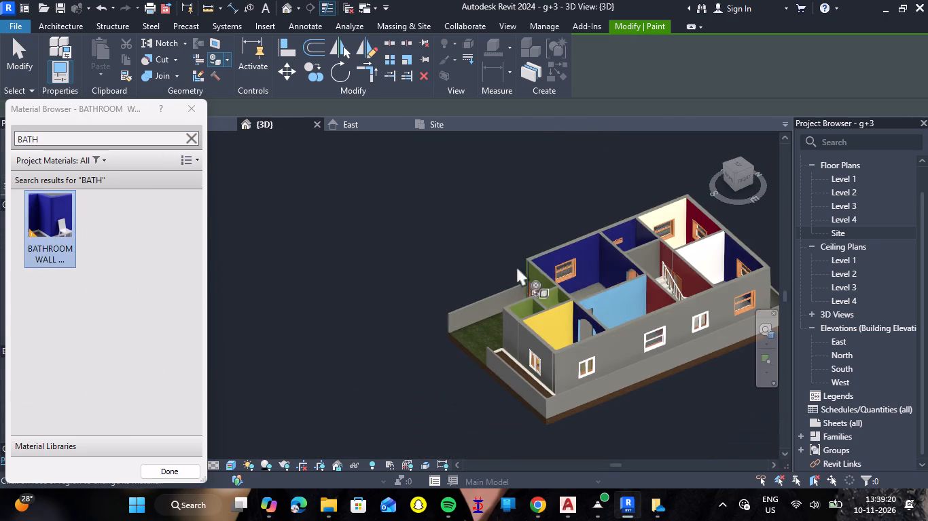
scroll(671, 260, up, 6)
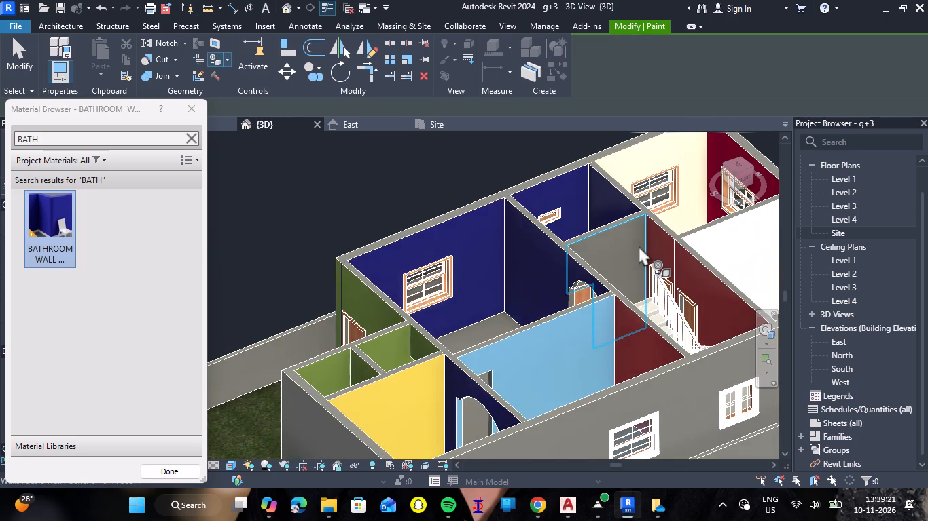
scroll(578, 306, up, 8)
scroll(587, 249, up, 4)
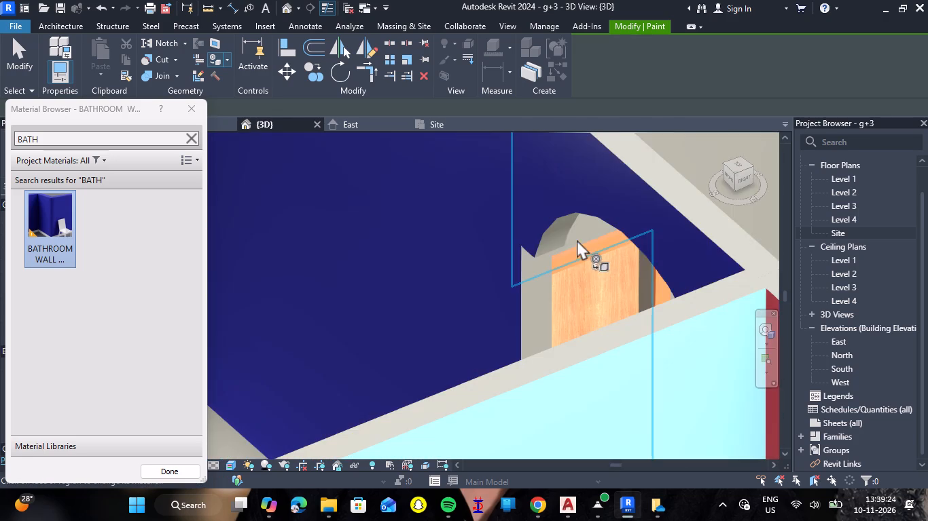
click(557, 231)
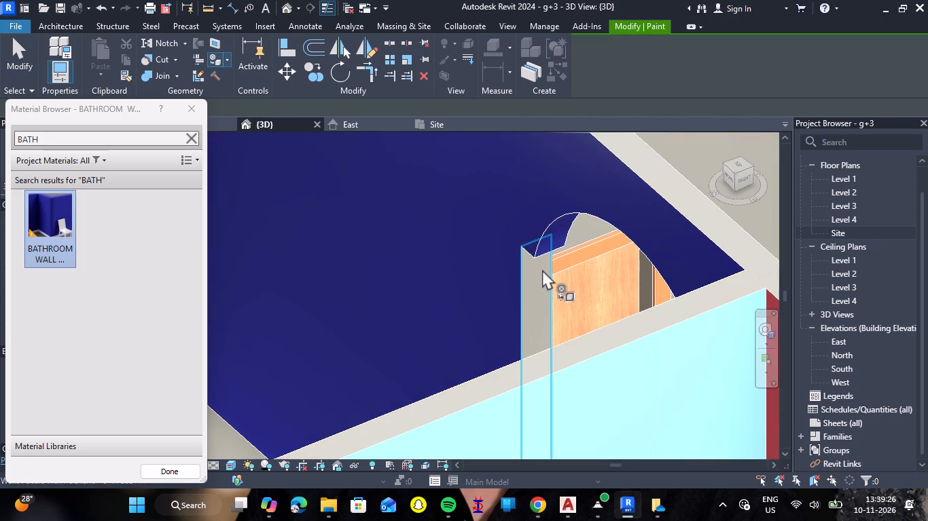
click(542, 269)
Paint the remaining grey jamb of the same arched opening, on the dark red wall's side, with the BATHROOM WALL material.
shift+middle_drag(448, 289, 574, 288)
shift+right_drag(448, 289, 575, 288)
scroll(575, 288, down, 15)
scroll(334, 225, up, 2)
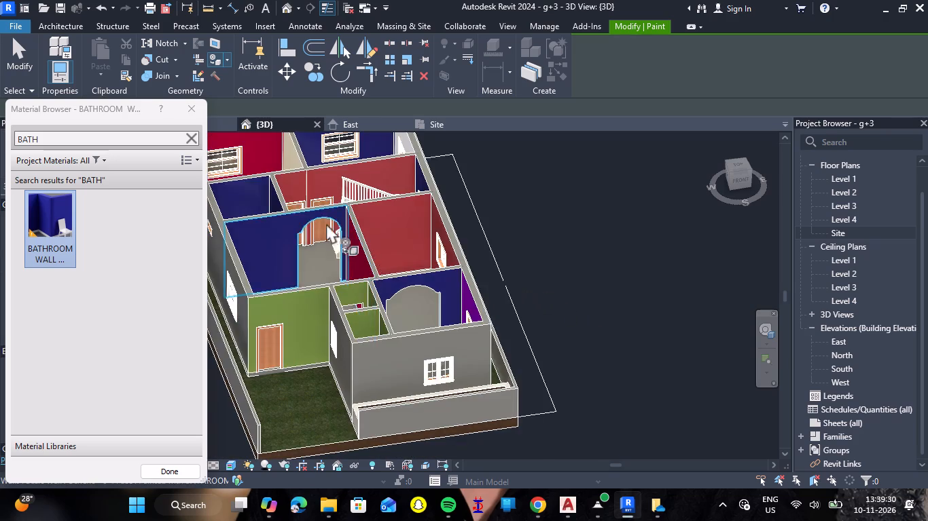
scroll(326, 223, up, 11)
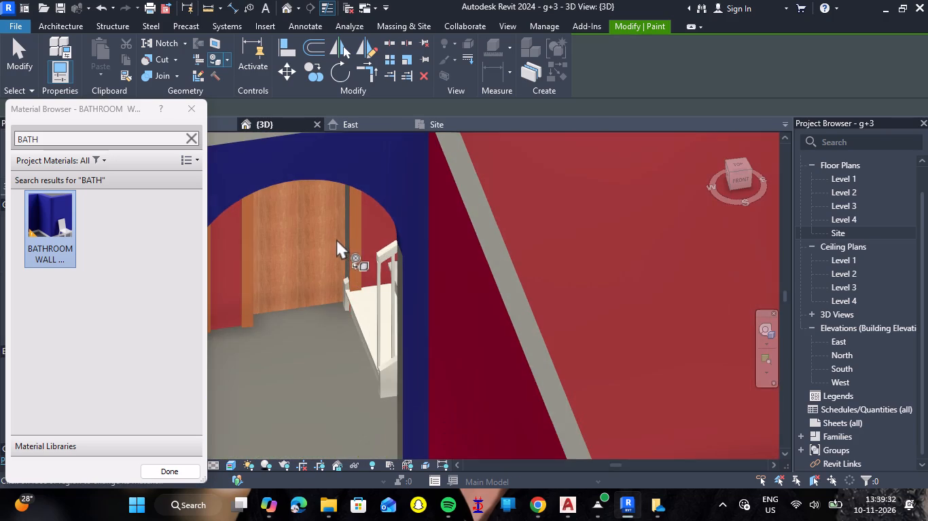
scroll(404, 267, down, 5)
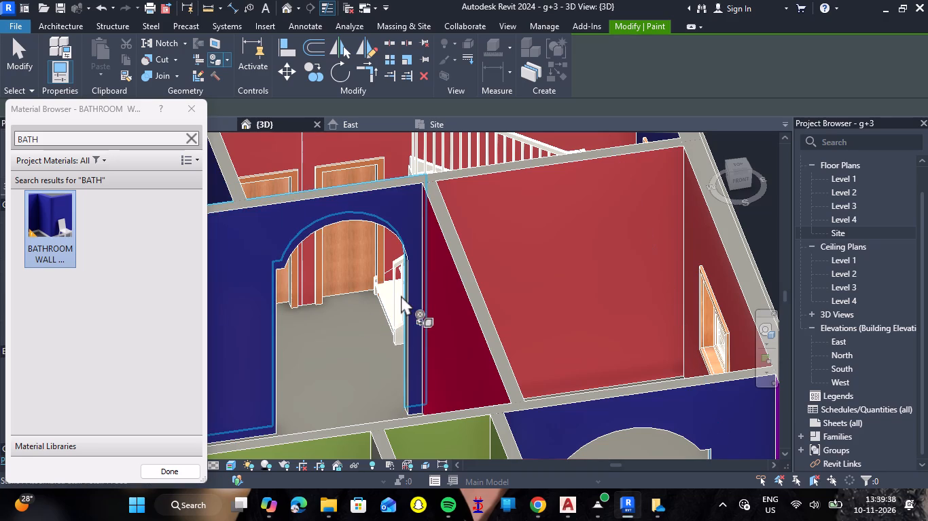
scroll(401, 294, up, 6)
shift+middle_drag(356, 301, 363, 302)
shift+right_drag(365, 302, 379, 304)
scroll(387, 298, down, 9)
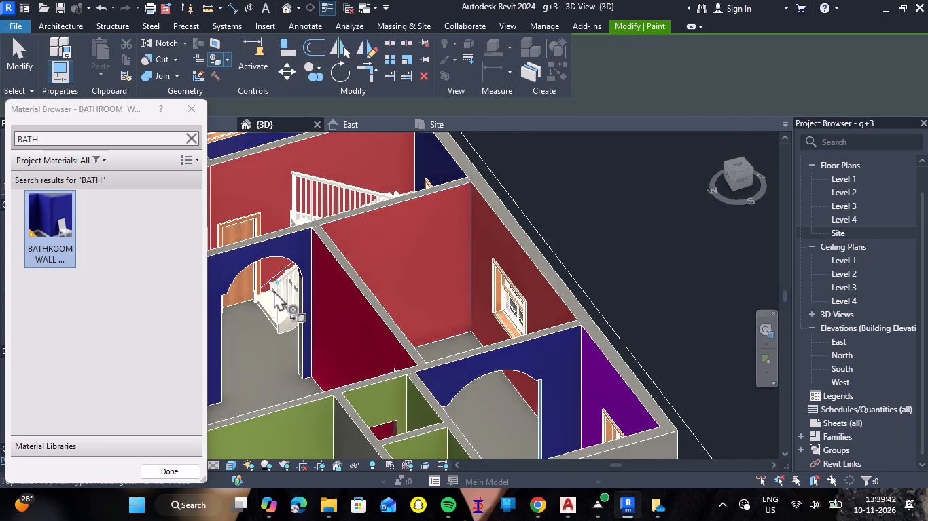
scroll(274, 290, up, 9)
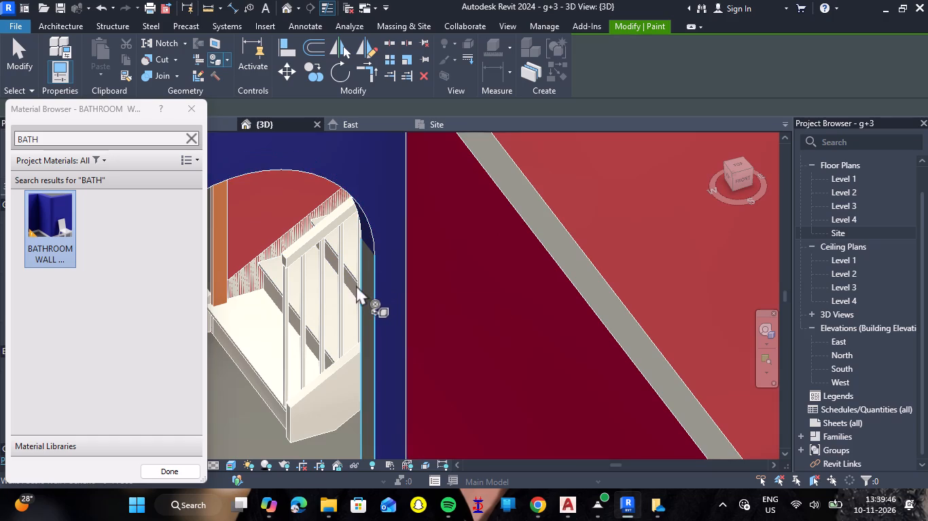
scroll(356, 285, up, 7)
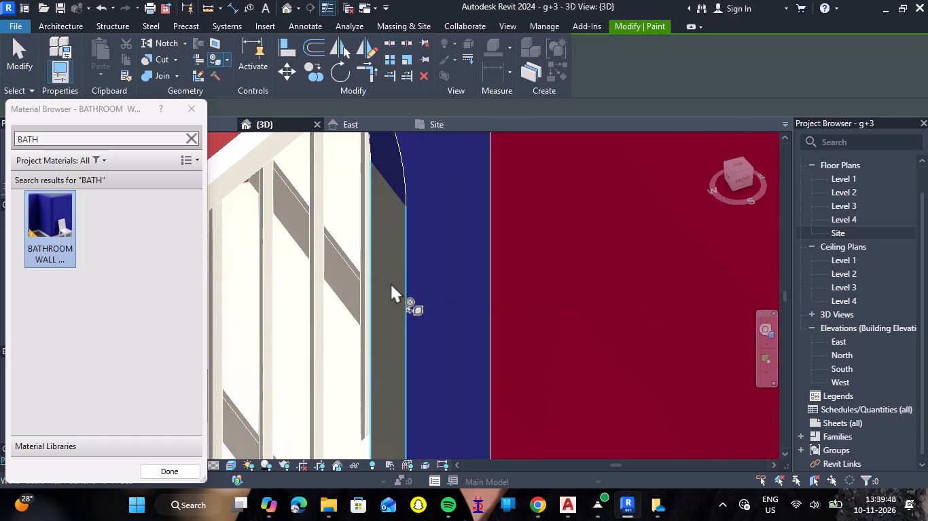
double_click(398, 309)
scroll(399, 309, down, 9)
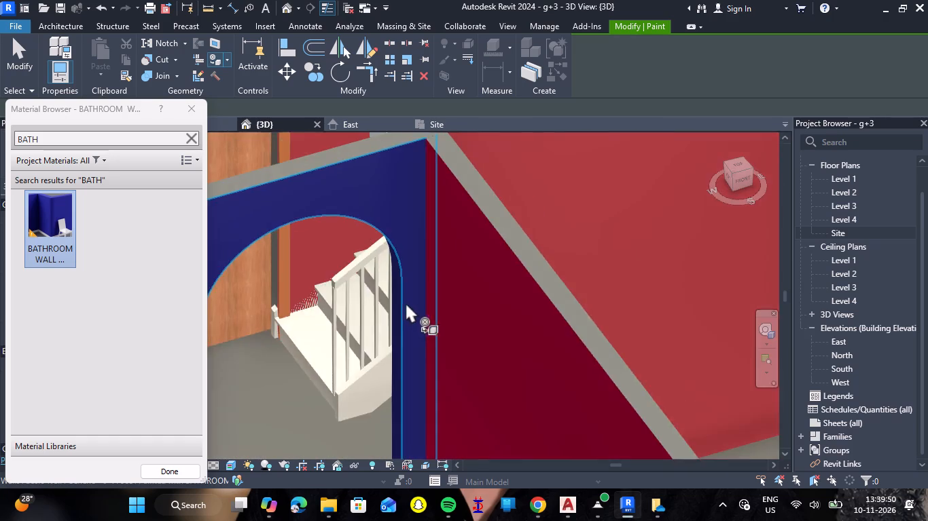
scroll(407, 301, down, 5)
key(Escape)
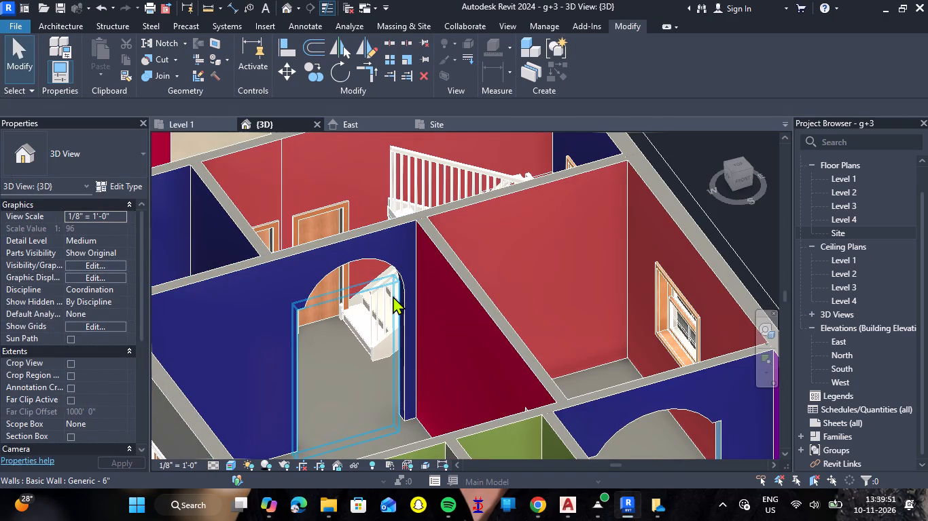
Widen the rectangular wall opening below the arch by moving its edge a short way towards the dark red wall.
click(393, 296)
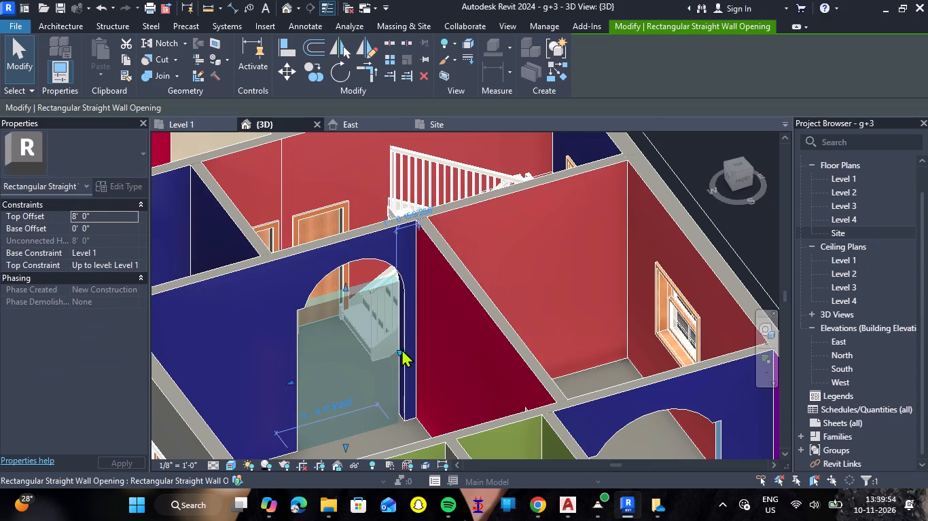
drag(401, 349, 412, 349)
key(Escape)
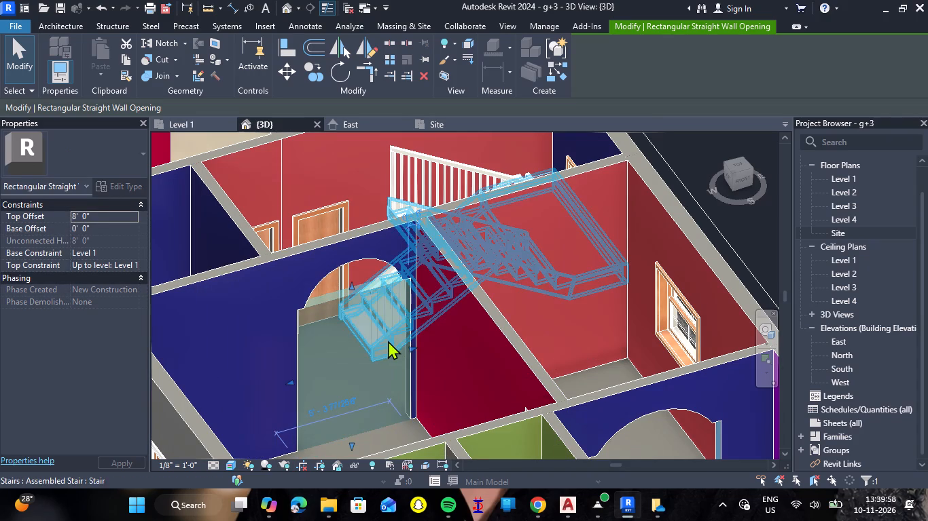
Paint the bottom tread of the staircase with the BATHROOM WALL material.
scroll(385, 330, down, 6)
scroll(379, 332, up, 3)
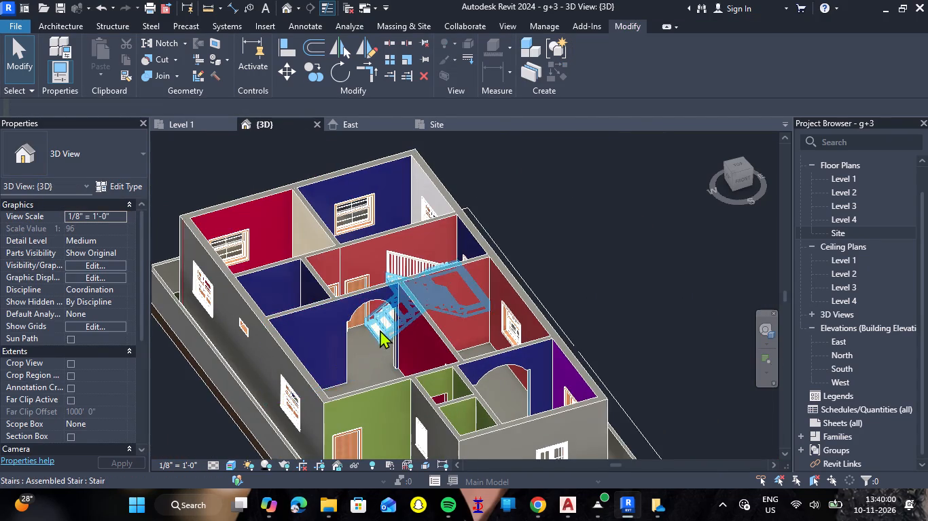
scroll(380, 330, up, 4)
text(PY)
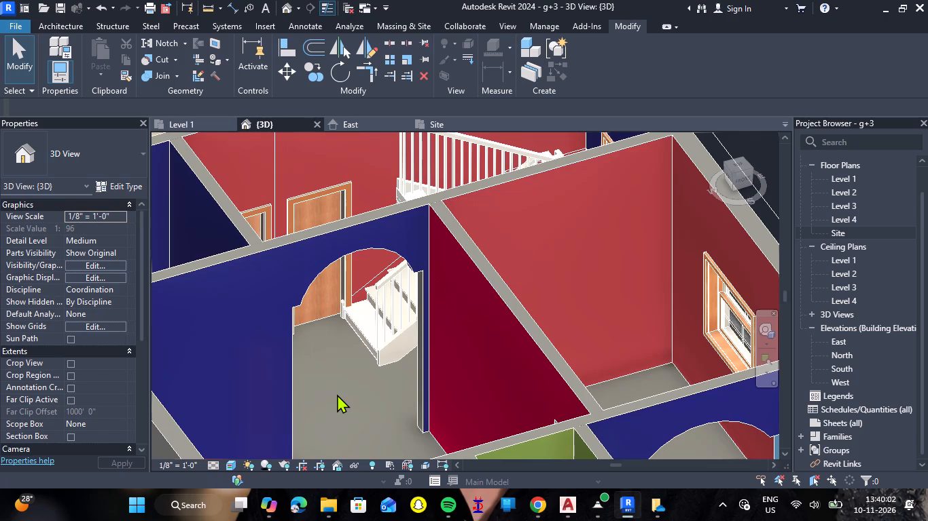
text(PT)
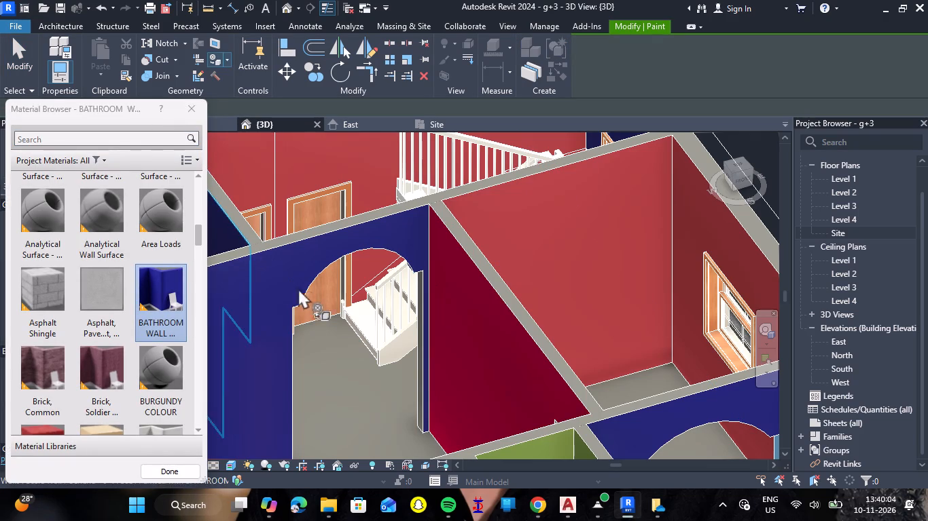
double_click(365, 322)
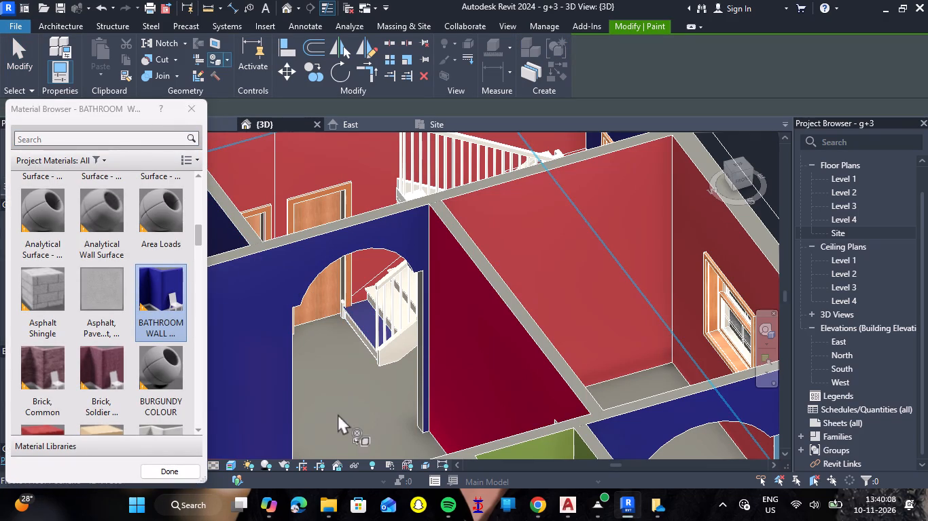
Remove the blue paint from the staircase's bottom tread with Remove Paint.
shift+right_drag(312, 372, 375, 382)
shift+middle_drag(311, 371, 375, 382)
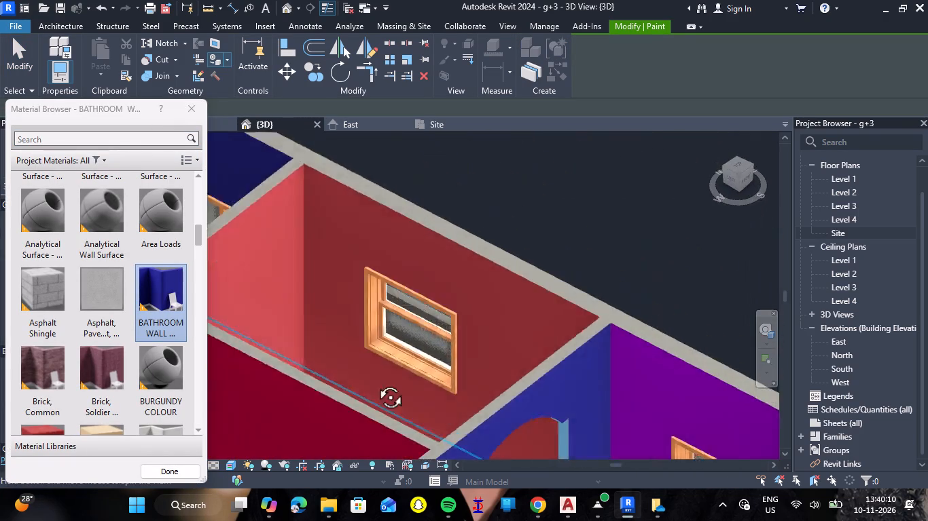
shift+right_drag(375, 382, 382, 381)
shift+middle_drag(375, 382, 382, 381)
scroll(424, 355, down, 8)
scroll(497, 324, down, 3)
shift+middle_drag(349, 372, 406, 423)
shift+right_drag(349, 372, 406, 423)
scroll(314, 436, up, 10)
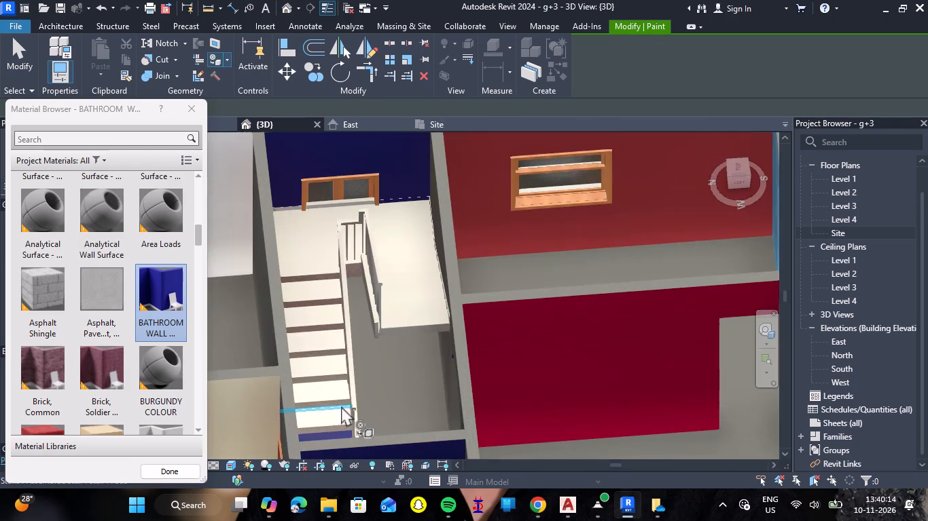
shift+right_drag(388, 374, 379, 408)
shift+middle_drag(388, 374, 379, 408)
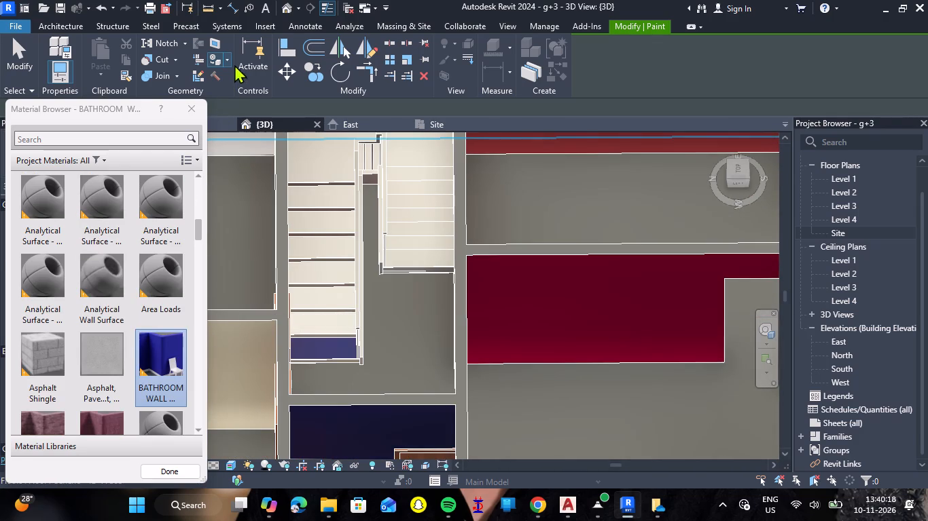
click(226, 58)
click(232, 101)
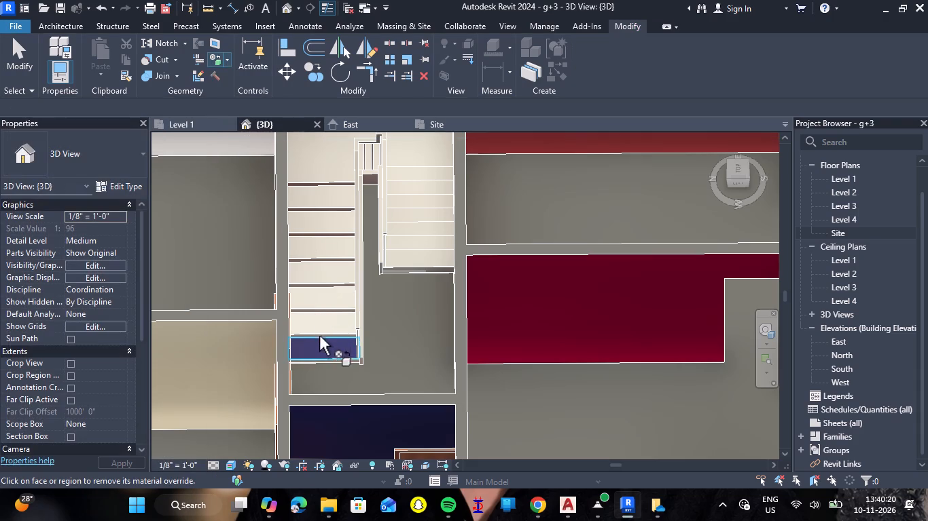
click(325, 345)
Examine the painted interior walls of the ground-floor rooms from several sides of the house.
scroll(399, 328, down, 6)
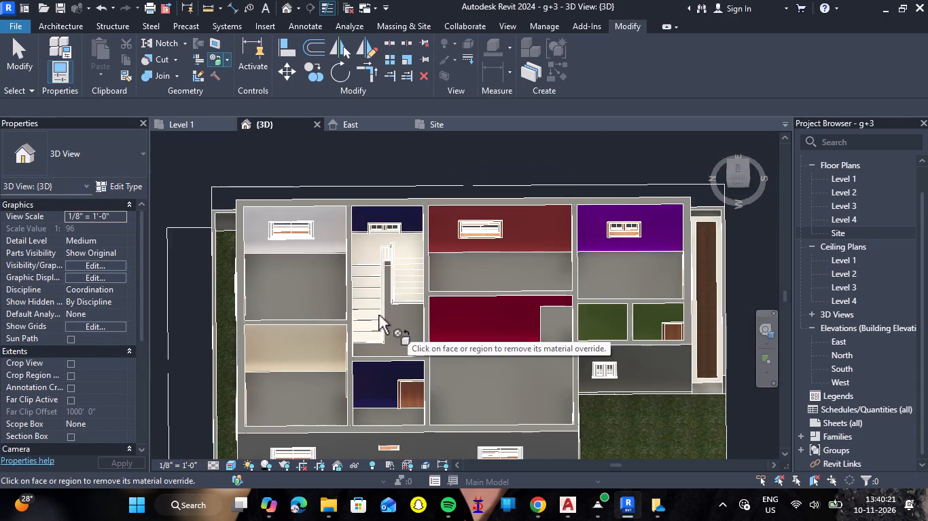
shift+right_drag(378, 285, 260, 269)
shift+middle_drag(376, 292, 260, 269)
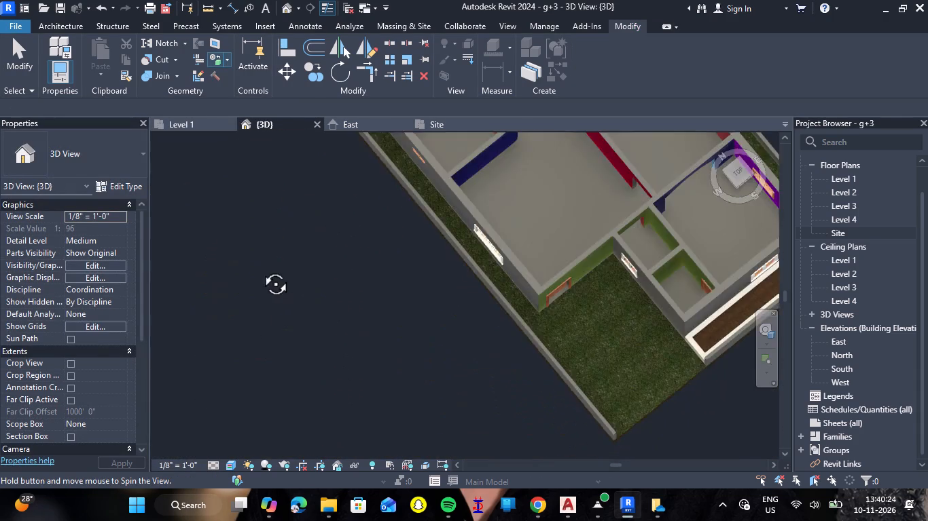
shift+middle_drag(260, 269, 250, 185)
shift+right_drag(260, 269, 251, 185)
scroll(281, 257, down, 8)
shift+right_drag(477, 301, 451, 323)
shift+middle_drag(477, 301, 451, 323)
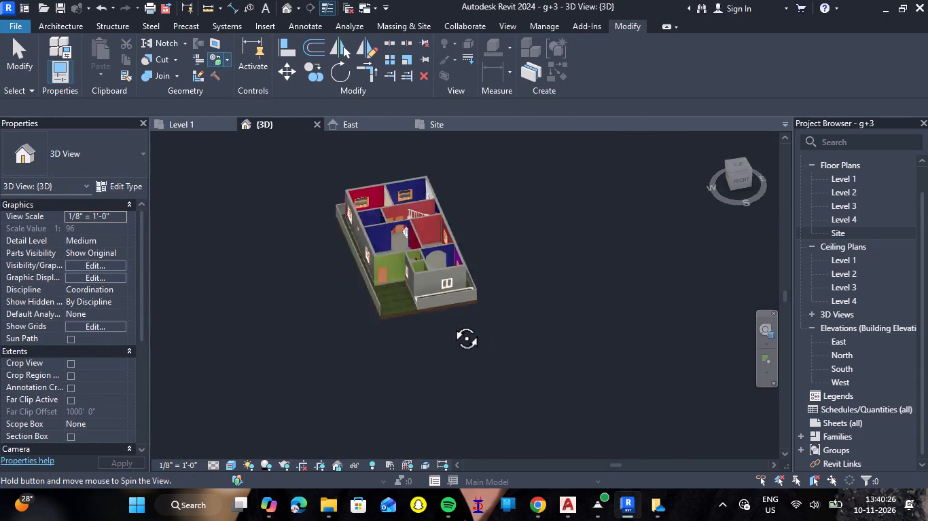
shift+middle_drag(451, 323, 283, 284)
shift+right_drag(451, 323, 283, 284)
shift+middle_click(283, 284)
scroll(573, 298, up, 8)
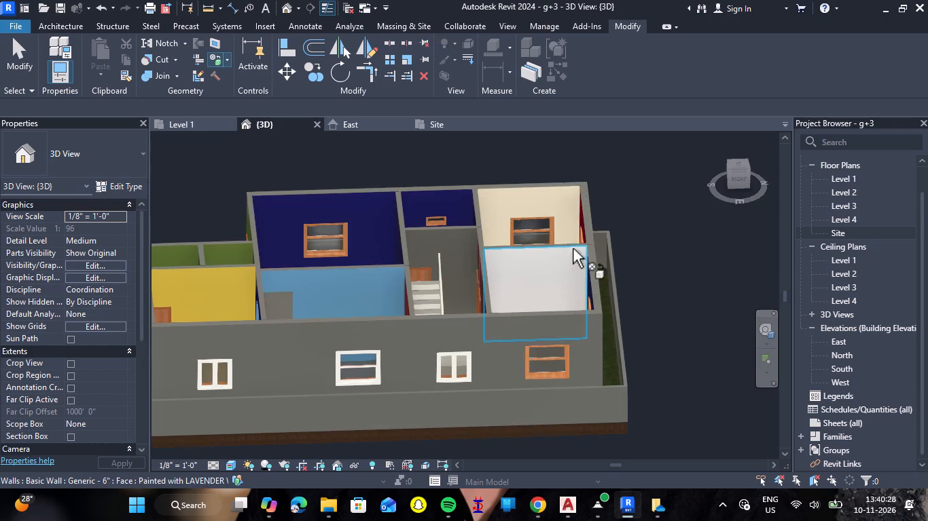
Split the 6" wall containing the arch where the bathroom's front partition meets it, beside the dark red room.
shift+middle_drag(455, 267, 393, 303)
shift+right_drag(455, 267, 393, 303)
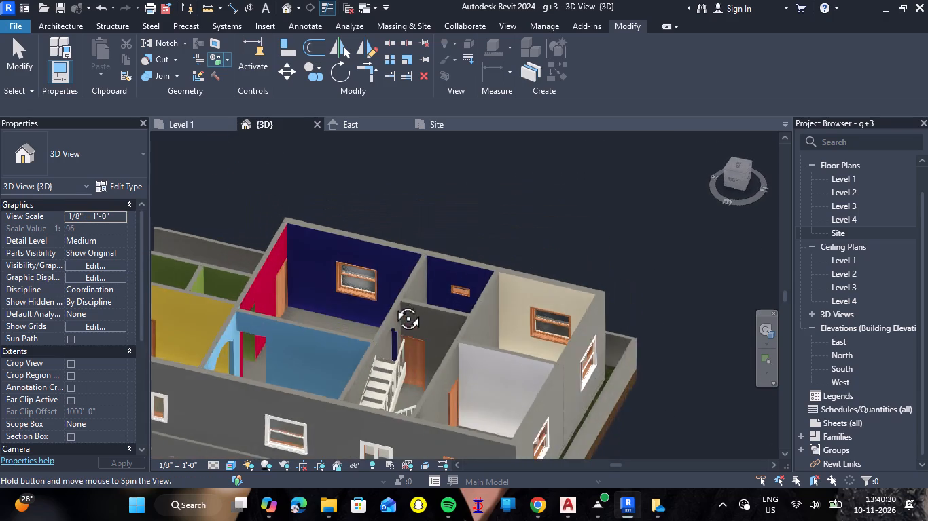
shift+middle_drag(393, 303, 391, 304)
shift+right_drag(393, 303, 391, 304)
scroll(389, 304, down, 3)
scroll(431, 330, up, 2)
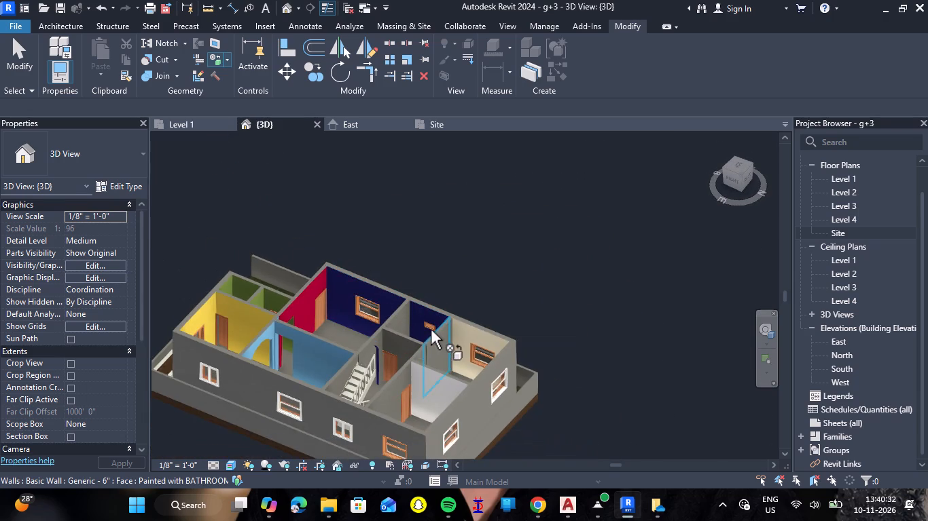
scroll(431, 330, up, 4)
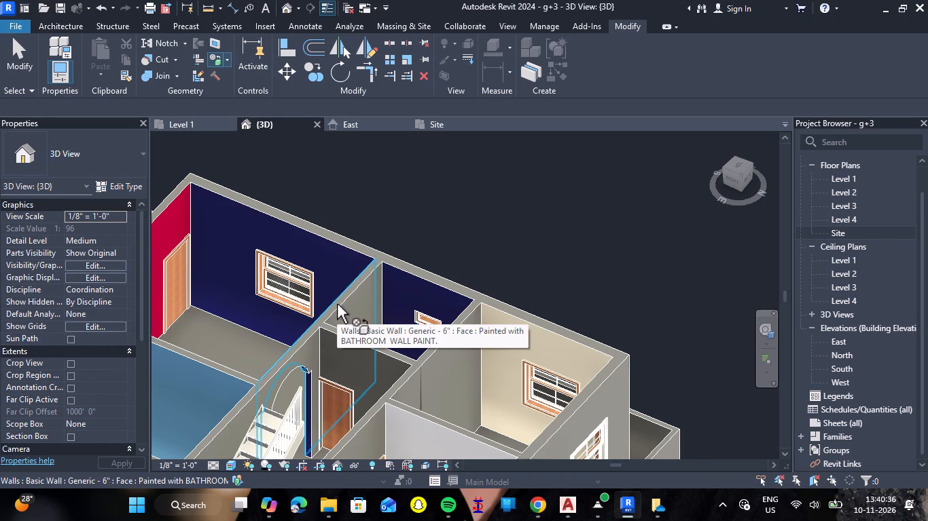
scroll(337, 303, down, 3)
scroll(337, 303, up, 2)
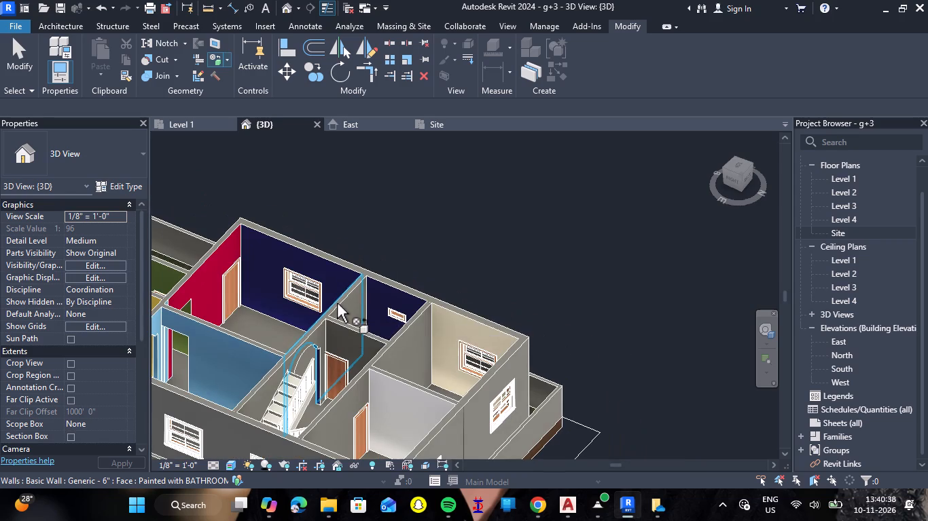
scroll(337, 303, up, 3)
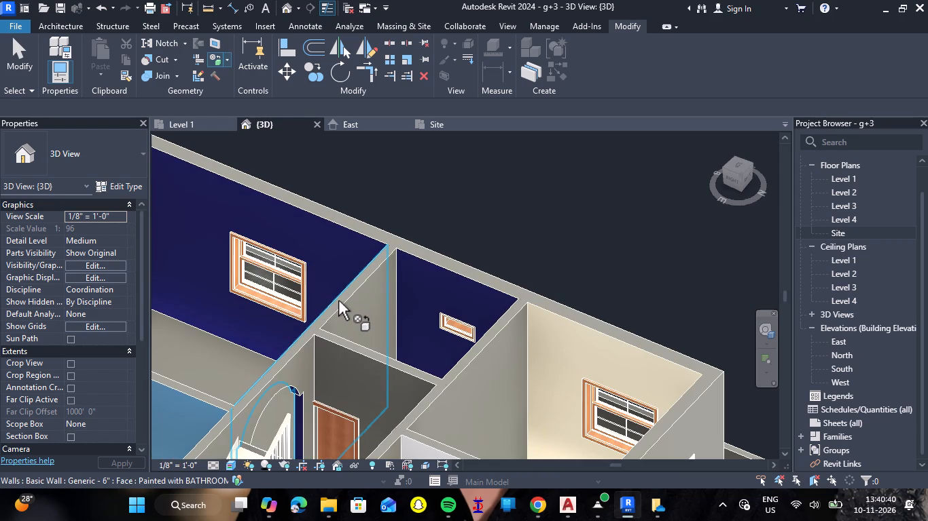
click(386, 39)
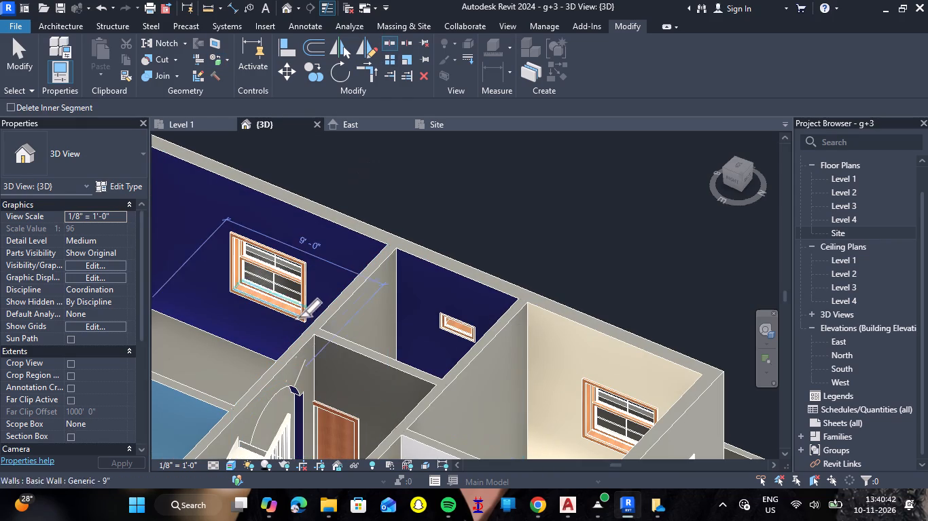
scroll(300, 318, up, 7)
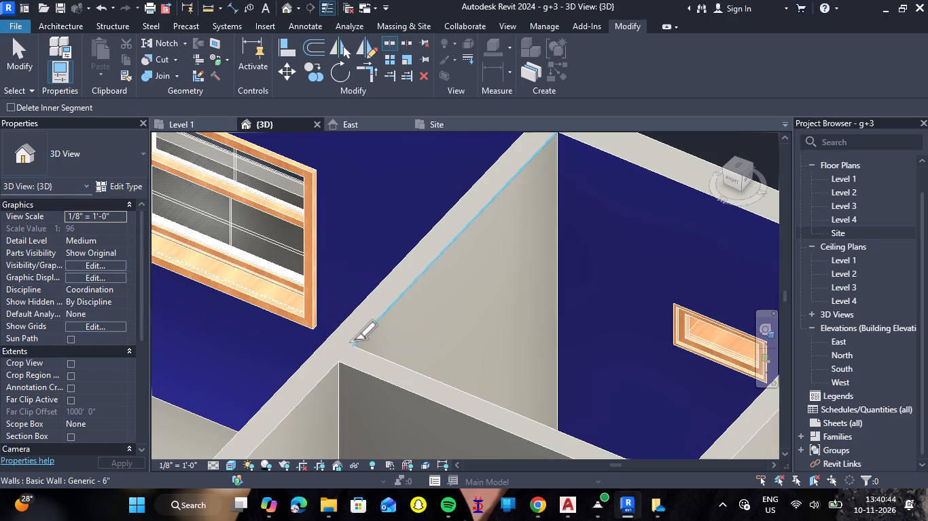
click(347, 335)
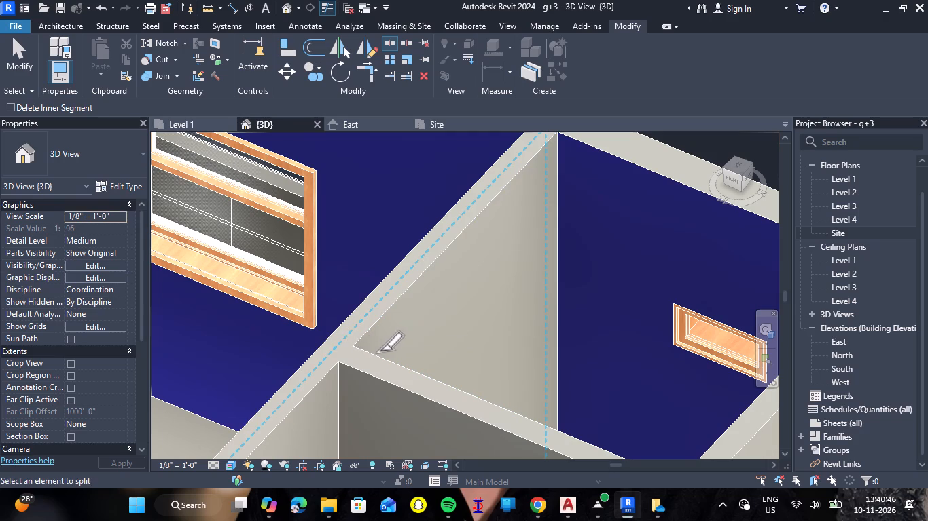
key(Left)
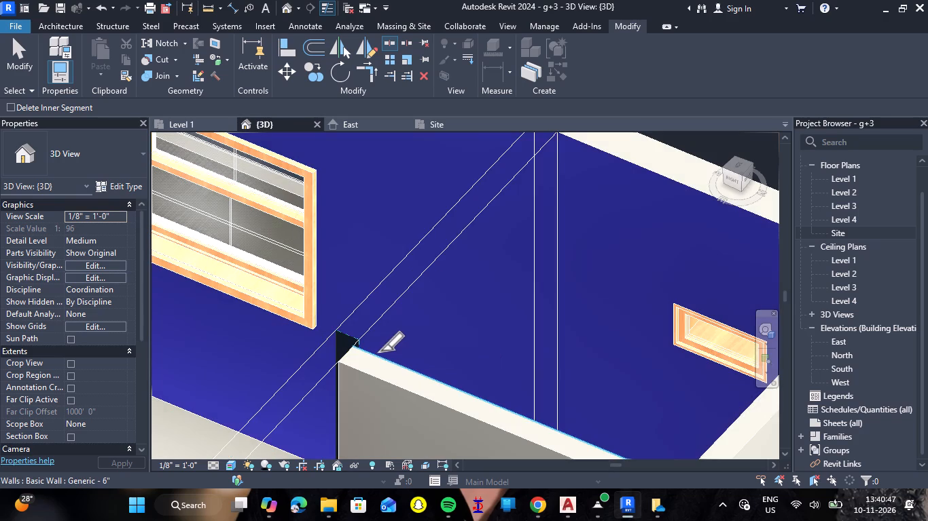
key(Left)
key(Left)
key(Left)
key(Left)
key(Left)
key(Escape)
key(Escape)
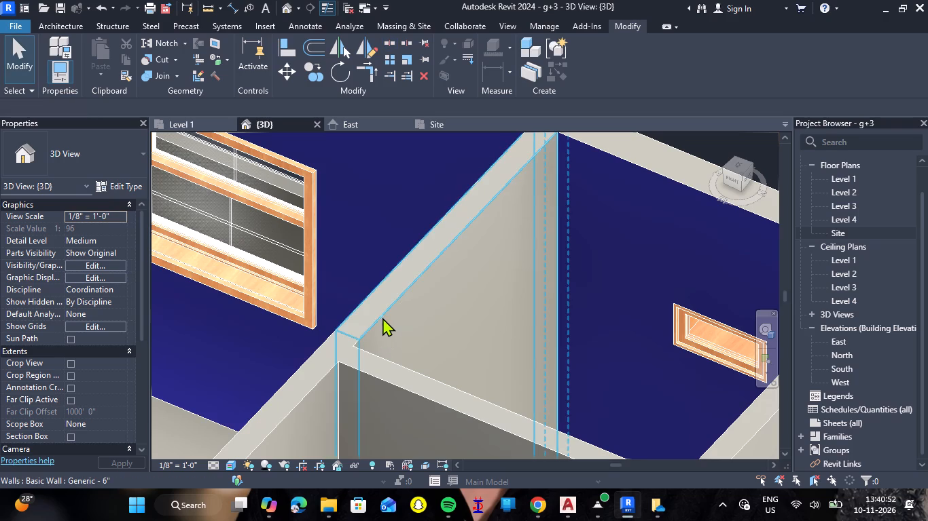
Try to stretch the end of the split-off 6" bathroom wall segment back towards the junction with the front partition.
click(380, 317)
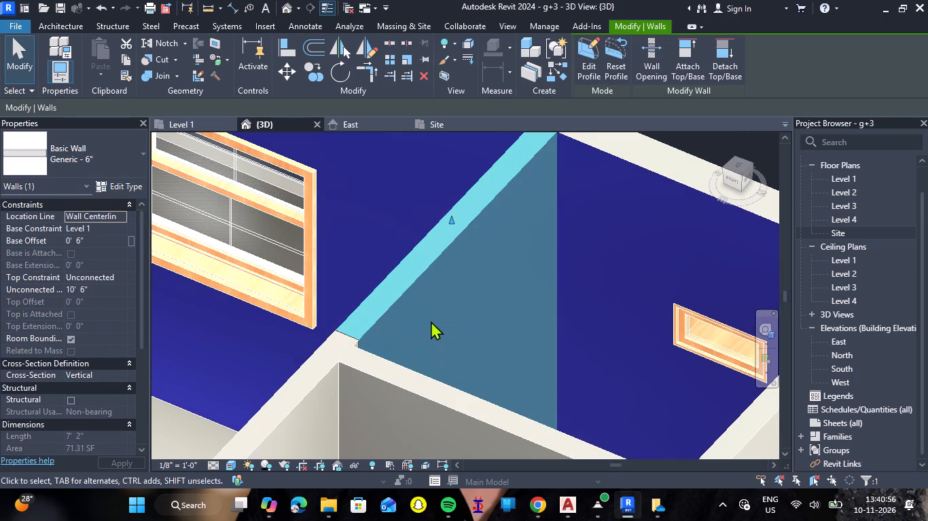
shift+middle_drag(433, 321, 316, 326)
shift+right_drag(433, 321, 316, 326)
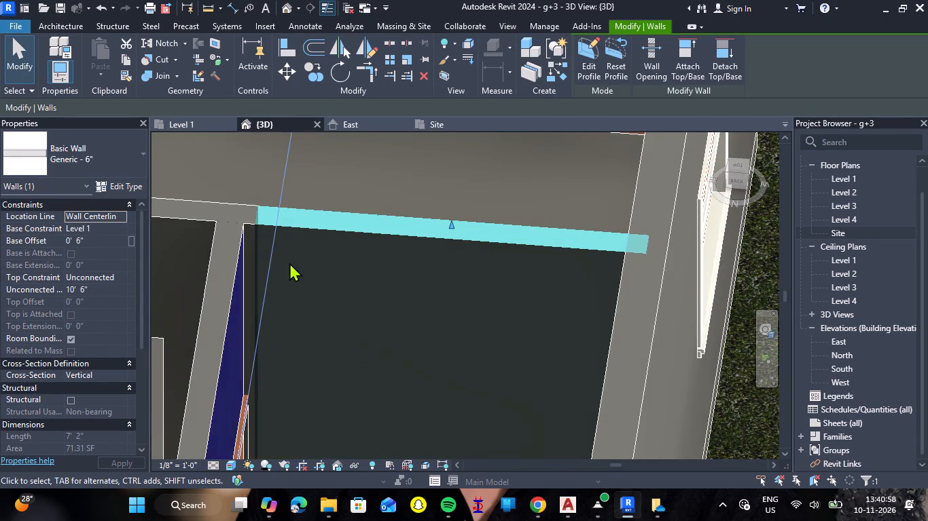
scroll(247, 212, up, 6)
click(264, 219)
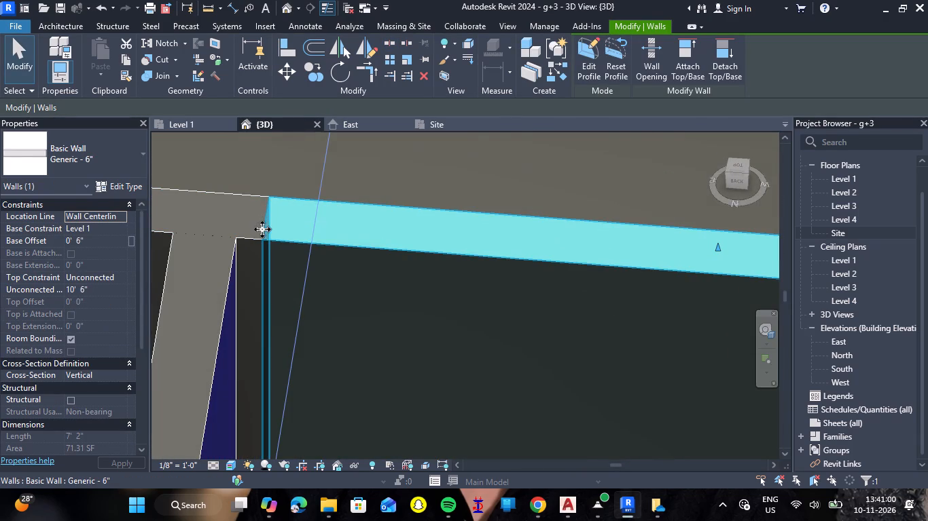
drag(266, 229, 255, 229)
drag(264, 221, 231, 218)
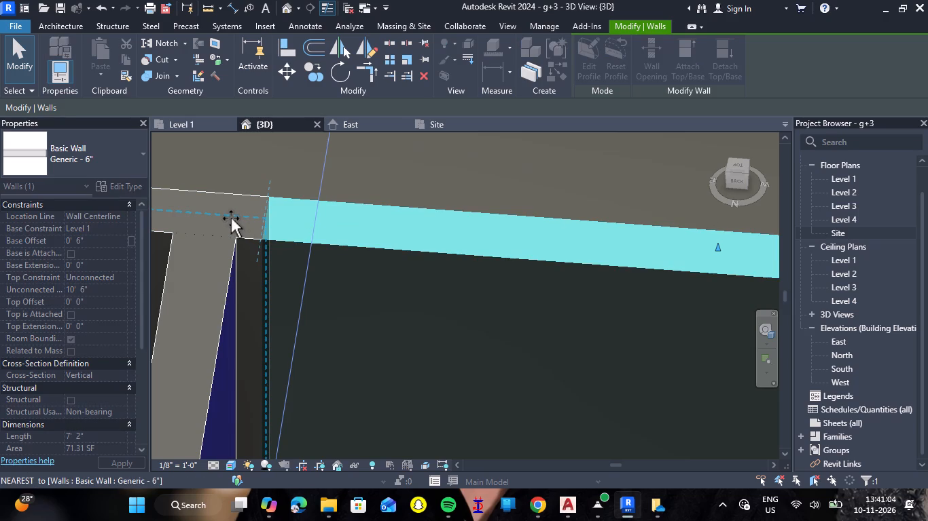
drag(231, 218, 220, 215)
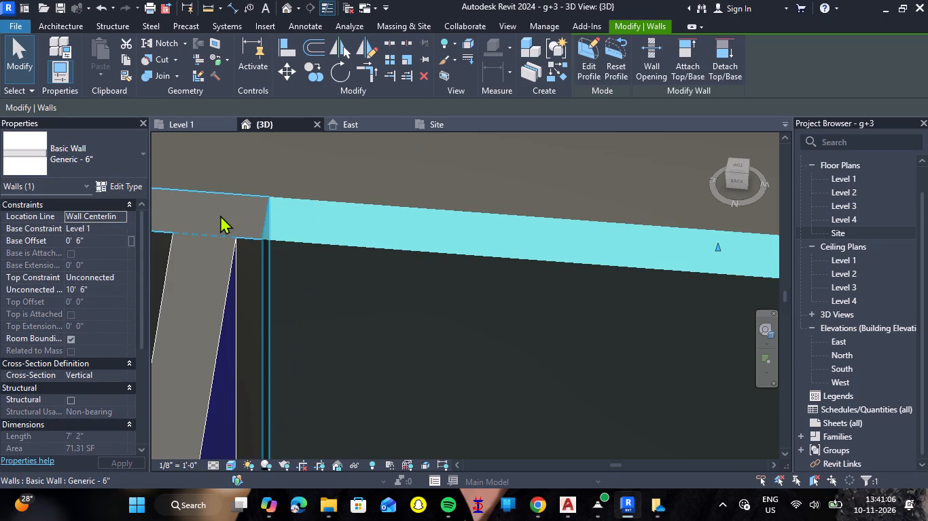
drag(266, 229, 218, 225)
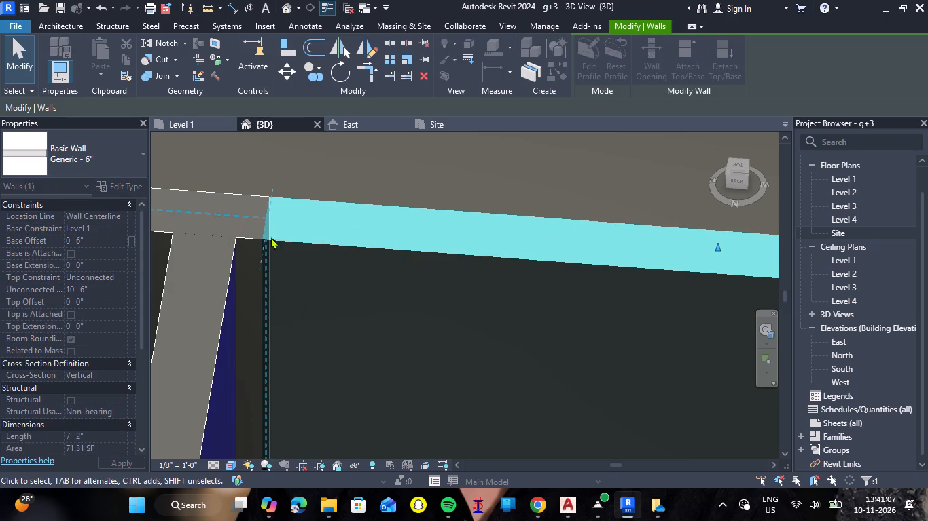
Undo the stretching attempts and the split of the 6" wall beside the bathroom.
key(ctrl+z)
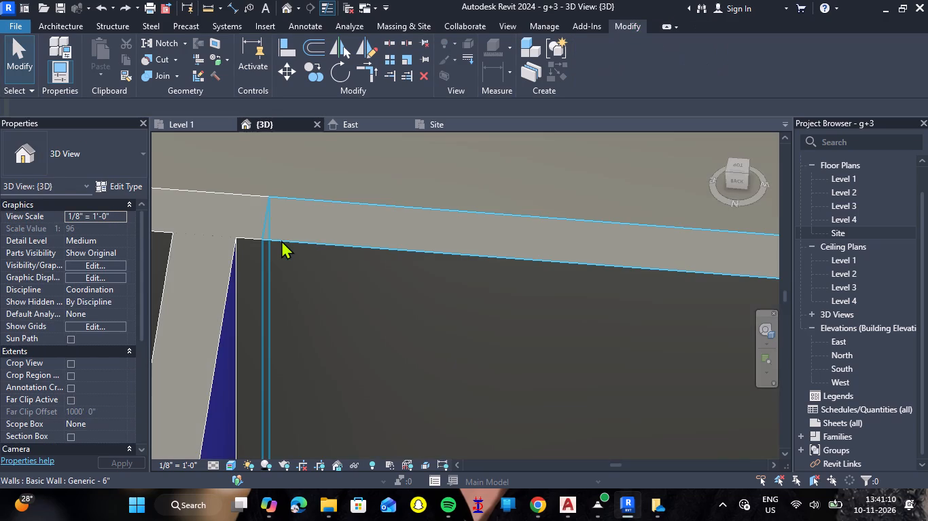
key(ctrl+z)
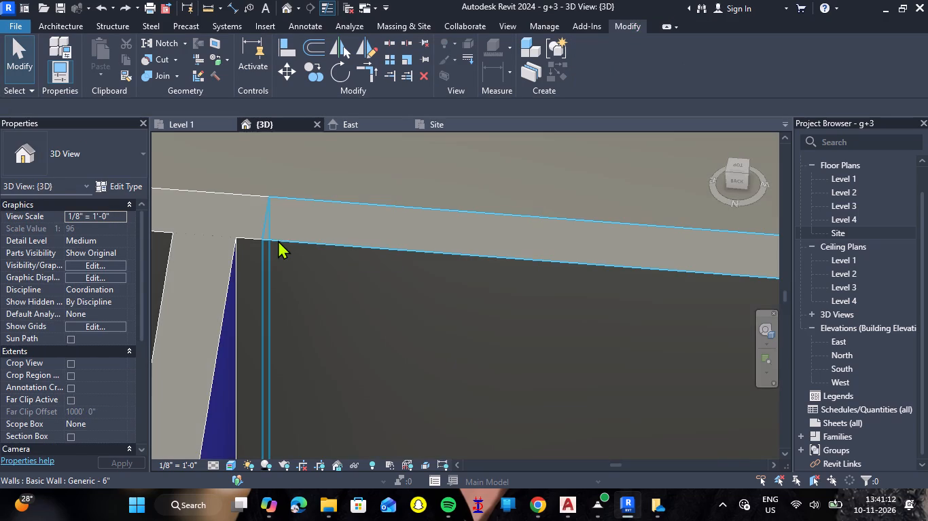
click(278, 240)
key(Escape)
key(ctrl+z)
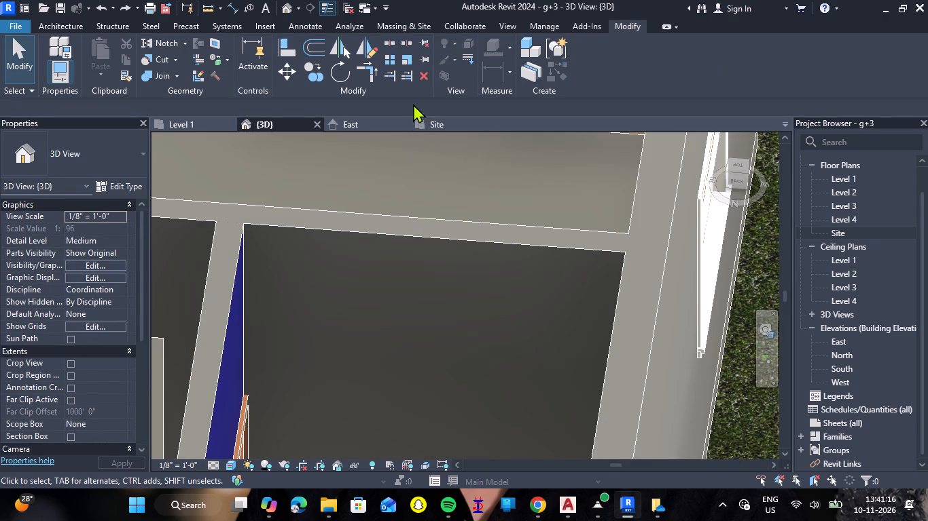
Split the 6" arched wall exactly at its junction with the bathroom's front partition.
click(391, 42)
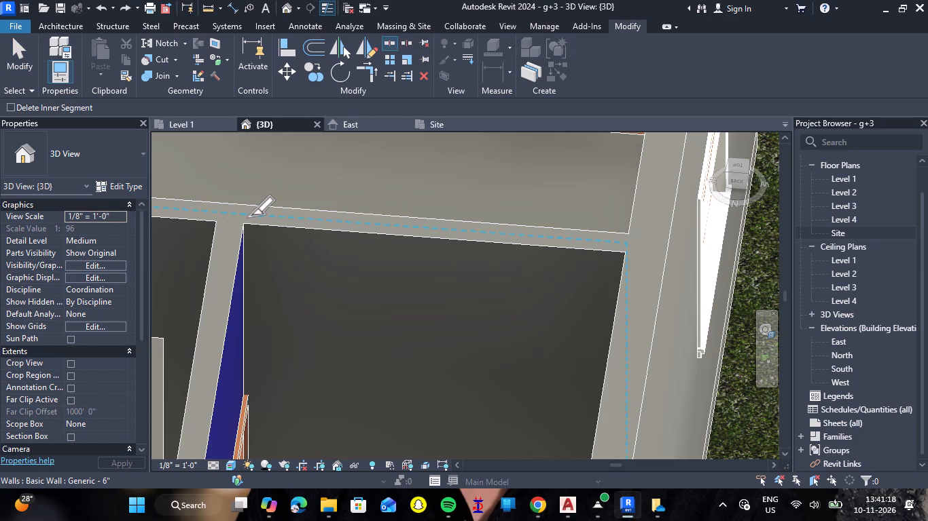
click(247, 211)
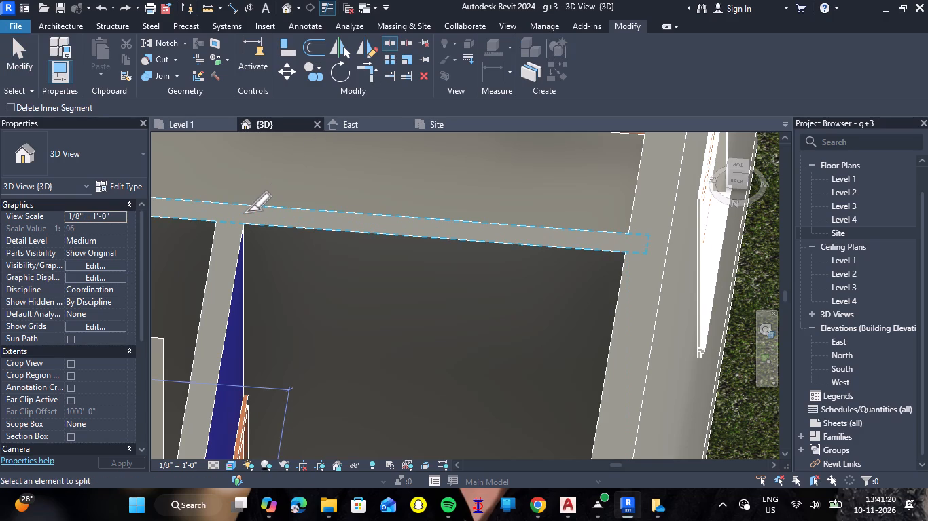
key(Escape)
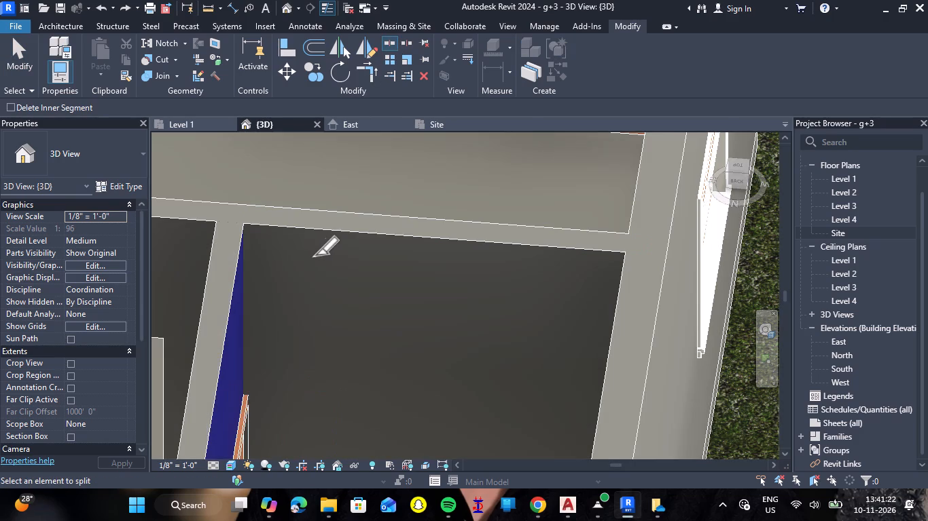
scroll(317, 255, down, 6)
key(Escape)
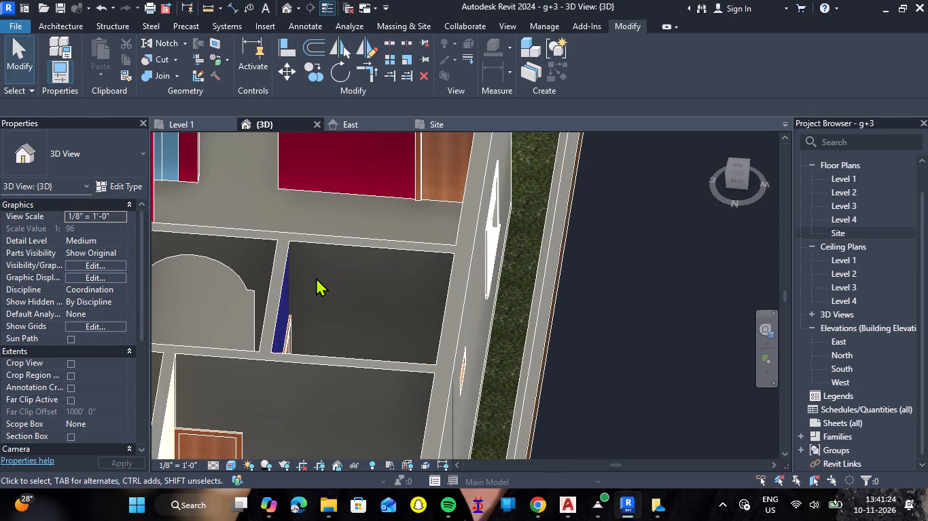
Split the 9" exterior wall where the partition between the bathroom and the dark red room meets it.
shift+middle_drag(478, 402, 353, 339)
shift+right_drag(478, 402, 353, 339)
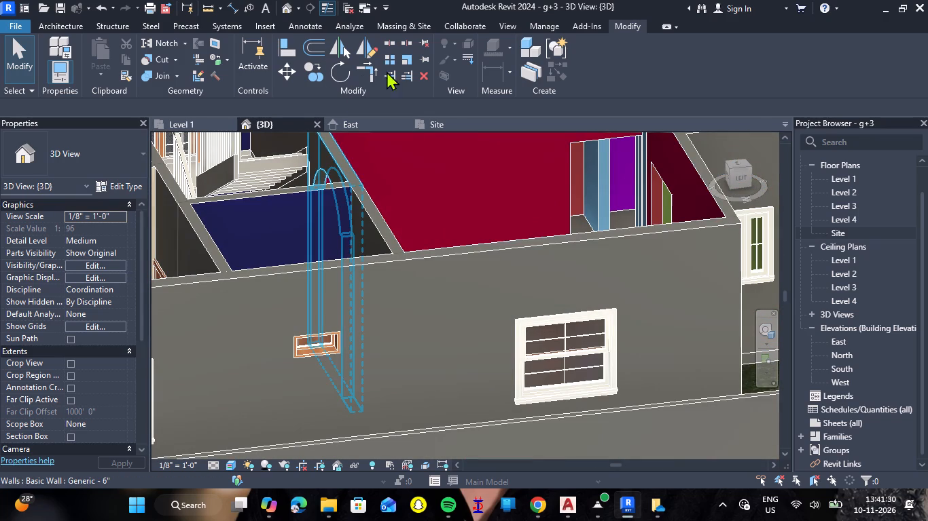
click(389, 38)
scroll(297, 255, down, 4)
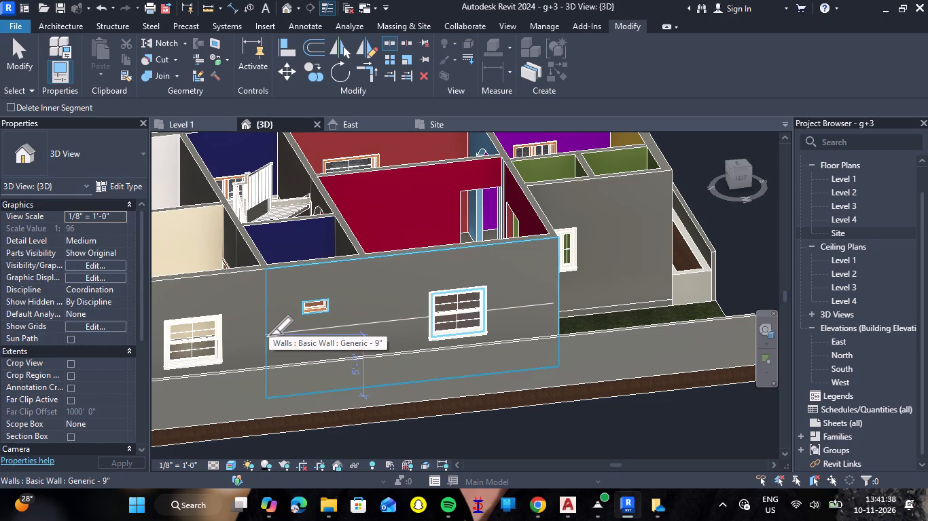
scroll(377, 244, up, 6)
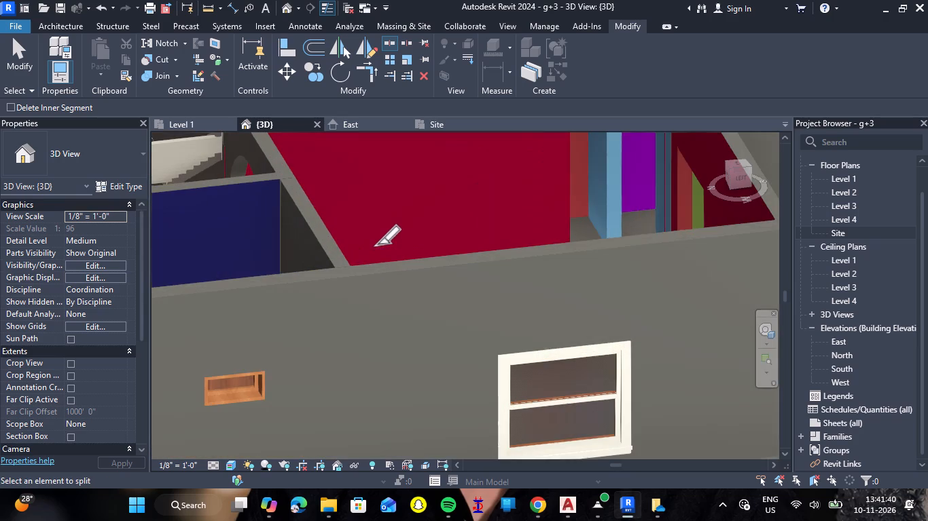
scroll(336, 266, up, 7)
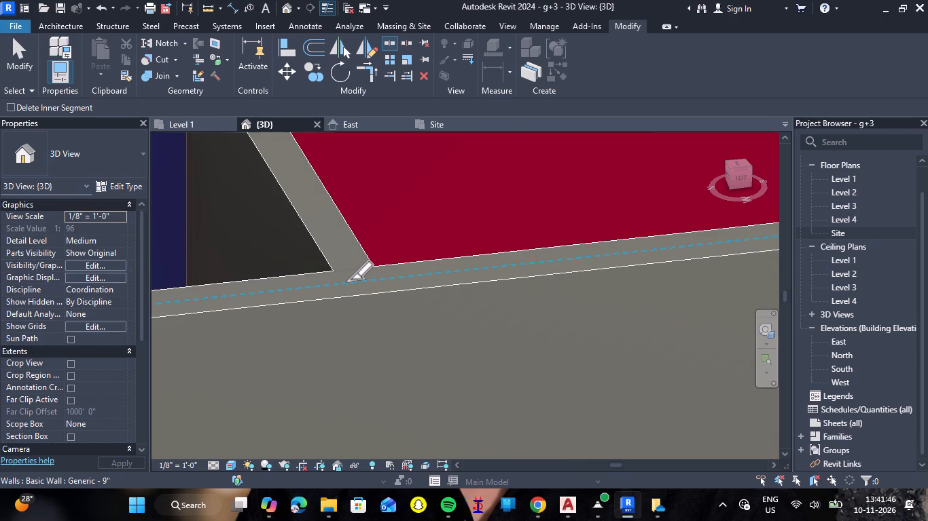
double_click(350, 279)
Split the bathroom's short 9" exterior wall segment horizontally at a height of about 6'-0".
scroll(353, 288, down, 8)
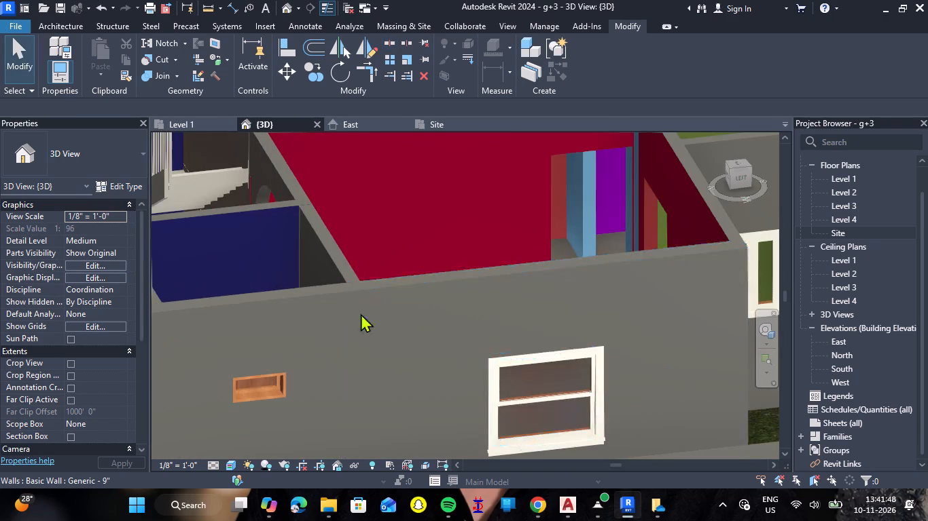
scroll(335, 337, down, 5)
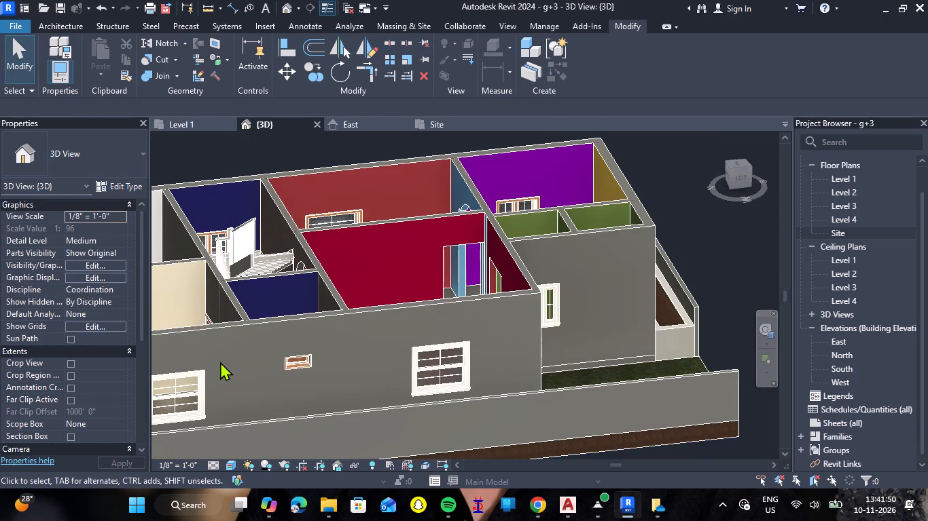
click(385, 42)
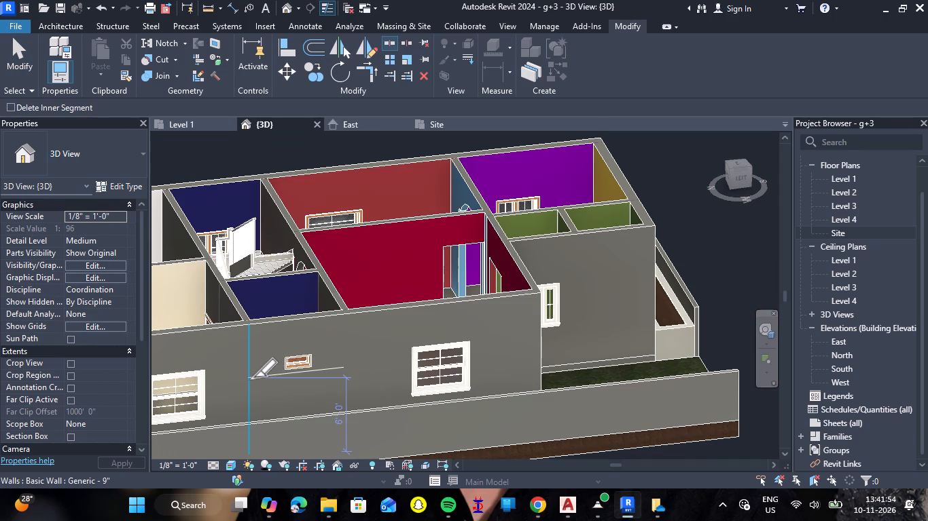
click(253, 380)
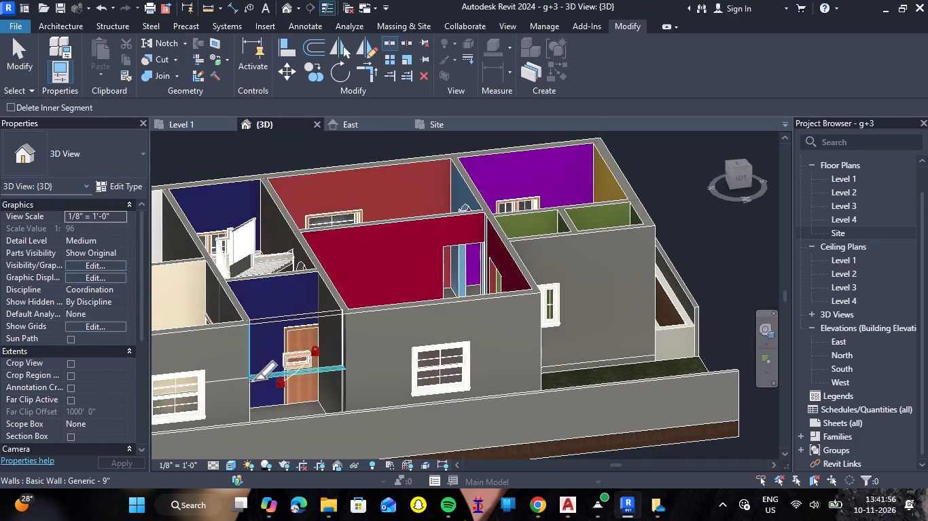
key(Escape)
key(Escape)
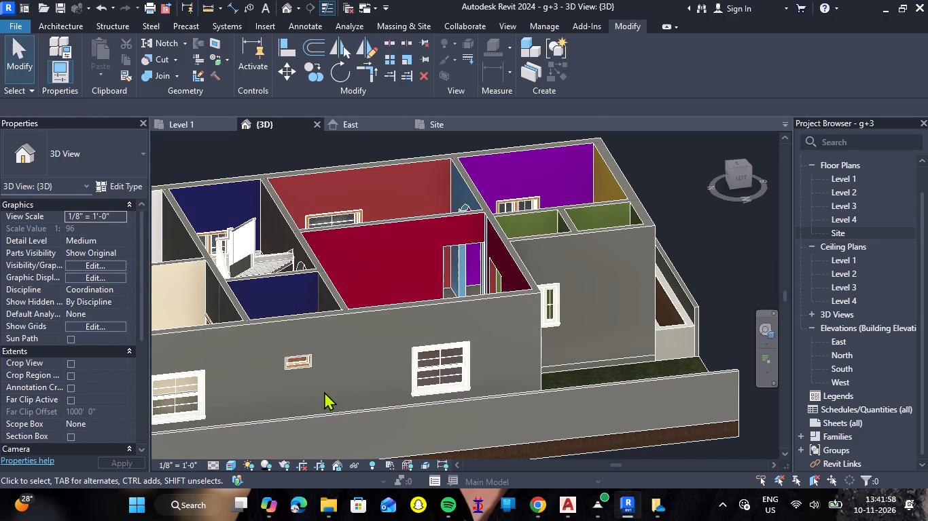
Nudge the 2'4" Single-Flush bathroom door near the staircase about 2 inches away from the arched wall.
shift+right_drag(294, 381, 501, 446)
shift+middle_drag(294, 381, 501, 446)
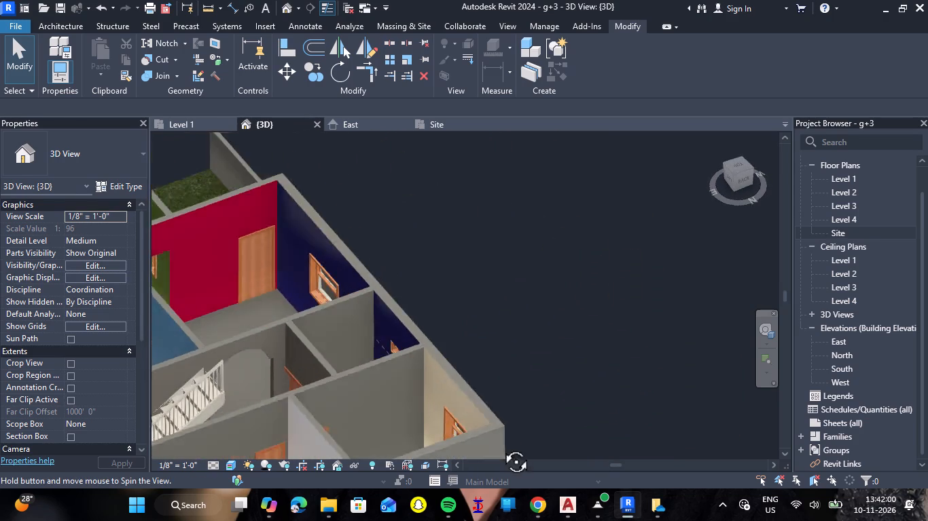
shift+right_drag(501, 446, 513, 454)
shift+middle_drag(501, 446, 531, 457)
shift+middle_drag(419, 384, 482, 381)
shift+right_drag(419, 384, 482, 381)
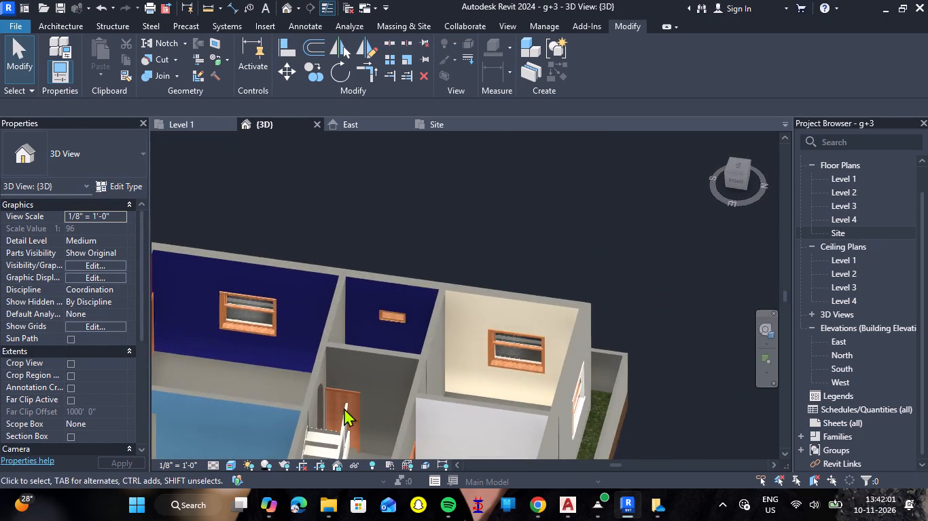
scroll(309, 421, up, 8)
scroll(358, 390, up, 3)
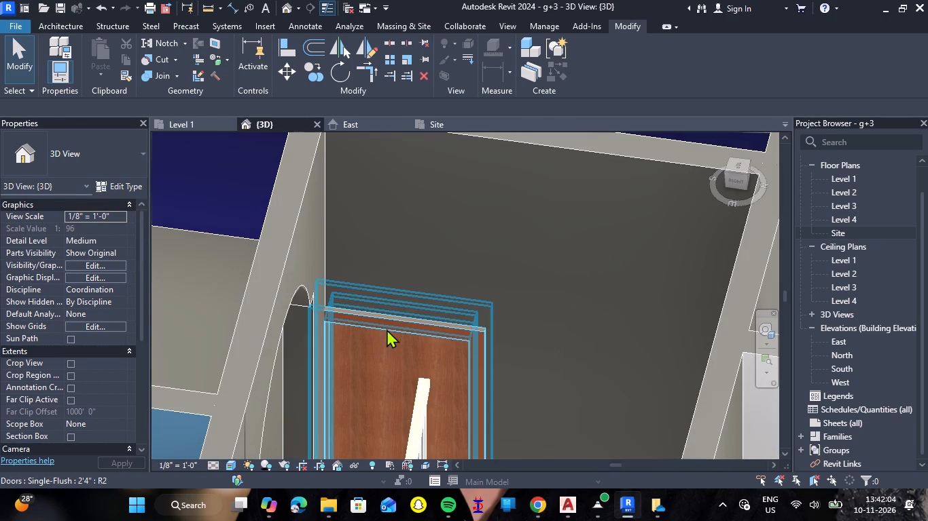
click(387, 328)
key(Right)
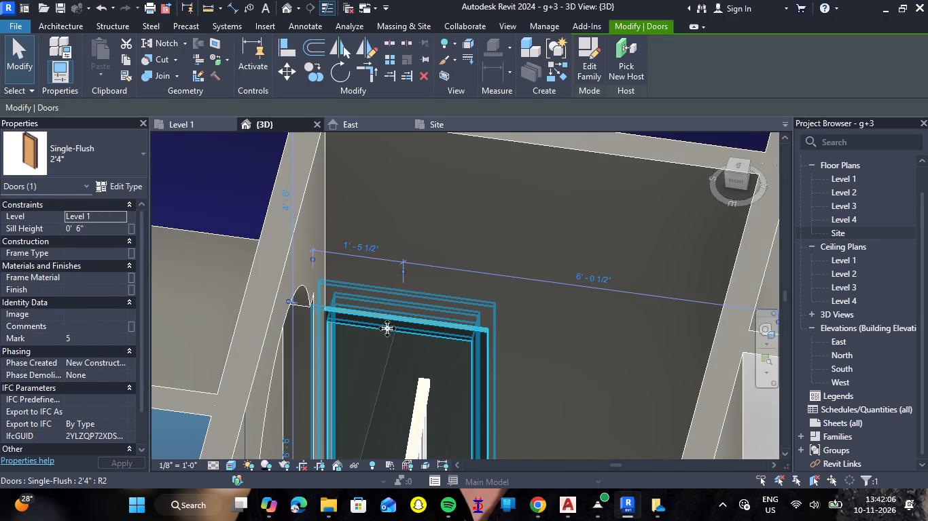
key(Right)
key(Right)
key(Right)
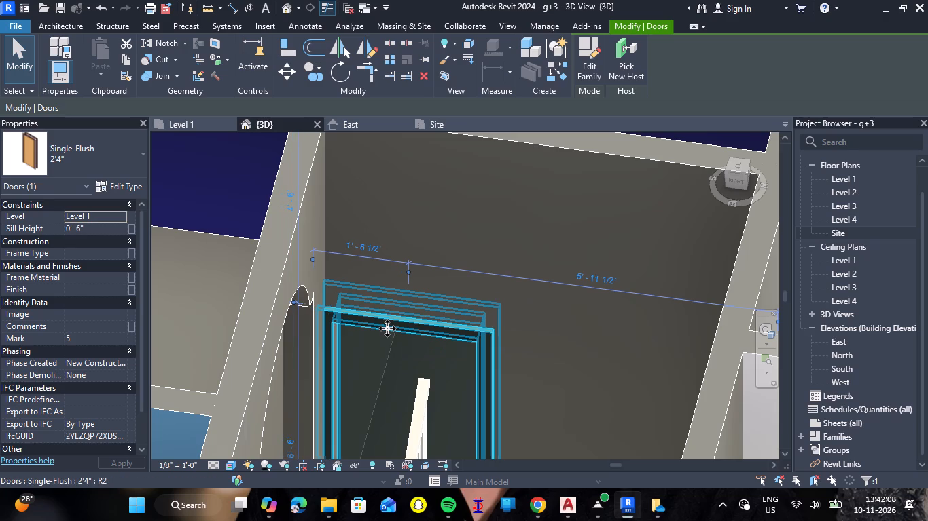
key(Escape)
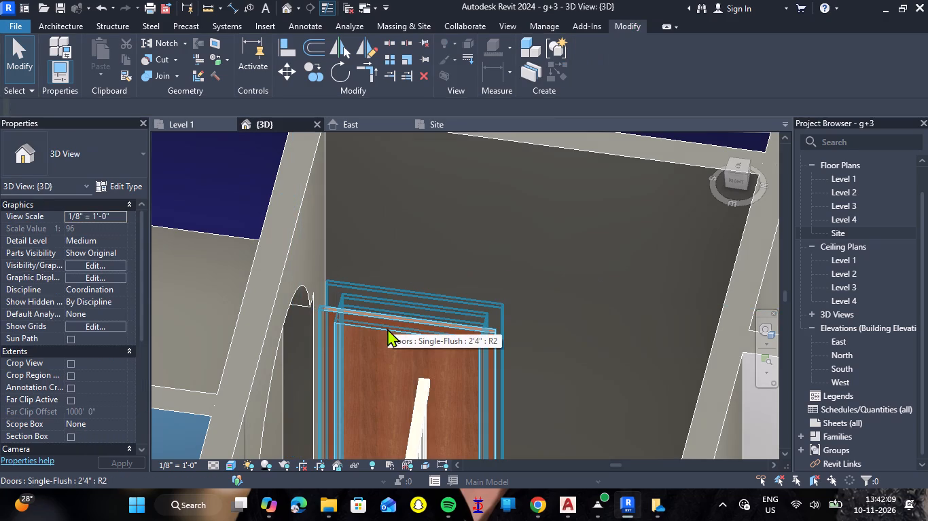
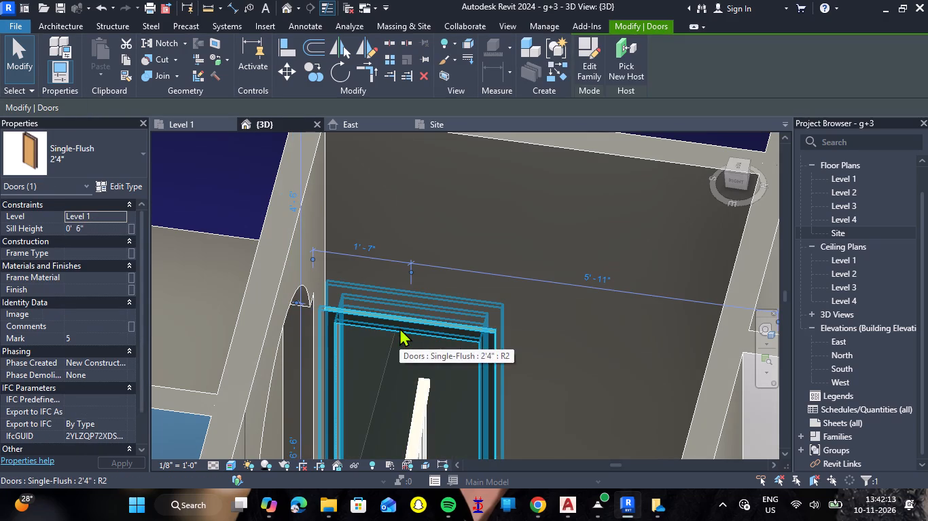
Nudge the 2'4" Single-Flush bathroom door near the staircase about 2 inches further away from the arched wall.
key(Right)
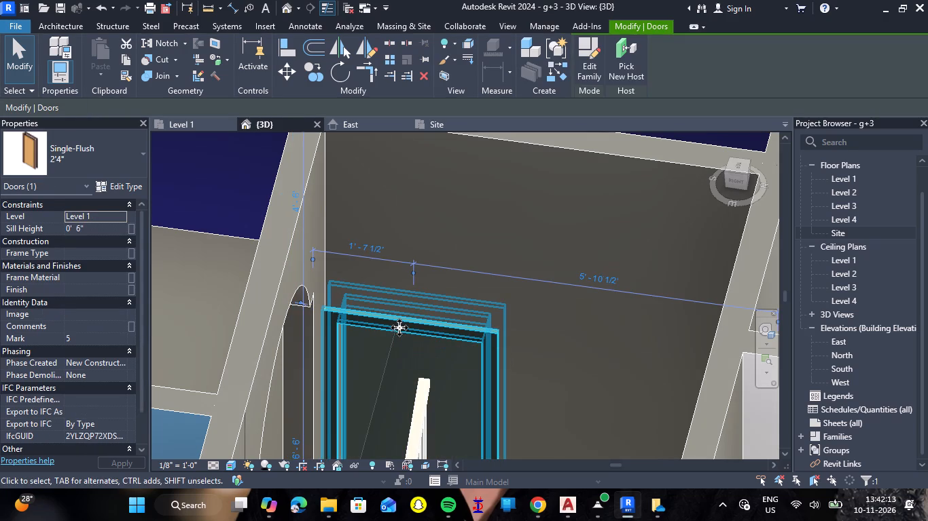
key(Right)
key(Right)
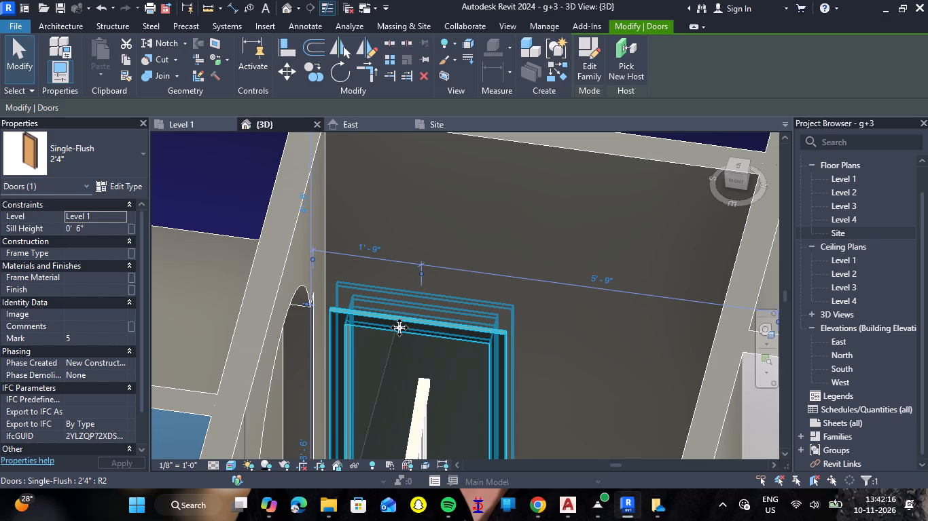
key(Escape)
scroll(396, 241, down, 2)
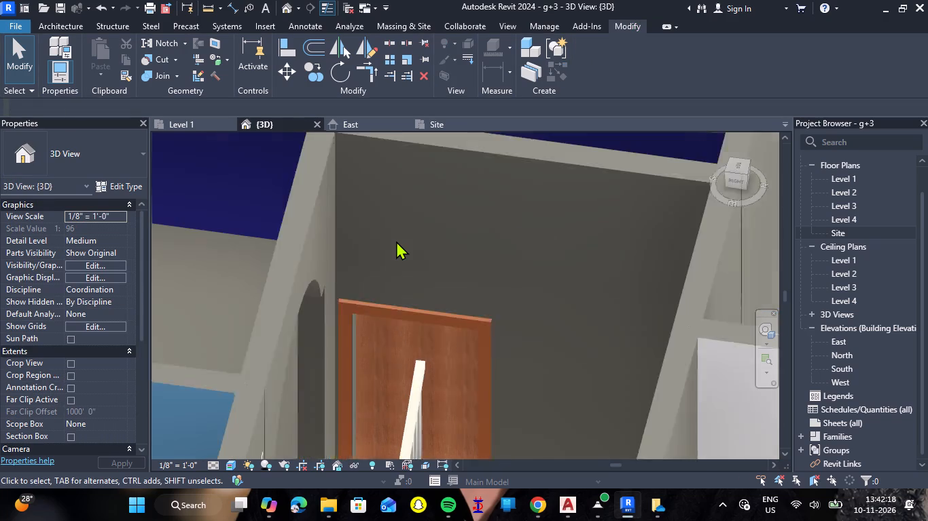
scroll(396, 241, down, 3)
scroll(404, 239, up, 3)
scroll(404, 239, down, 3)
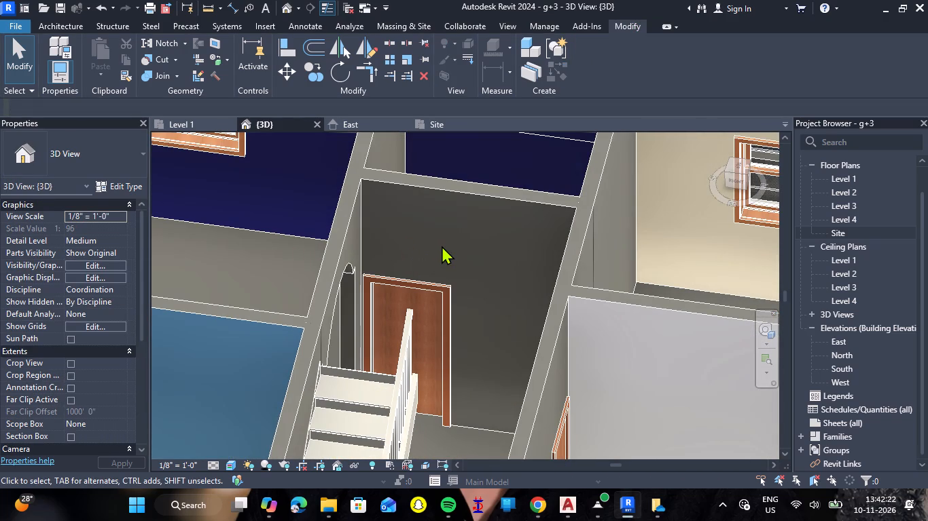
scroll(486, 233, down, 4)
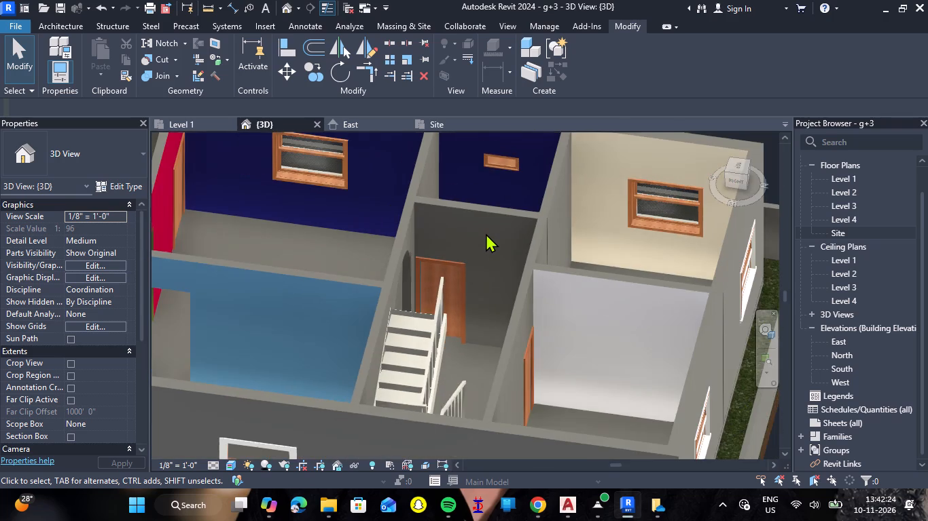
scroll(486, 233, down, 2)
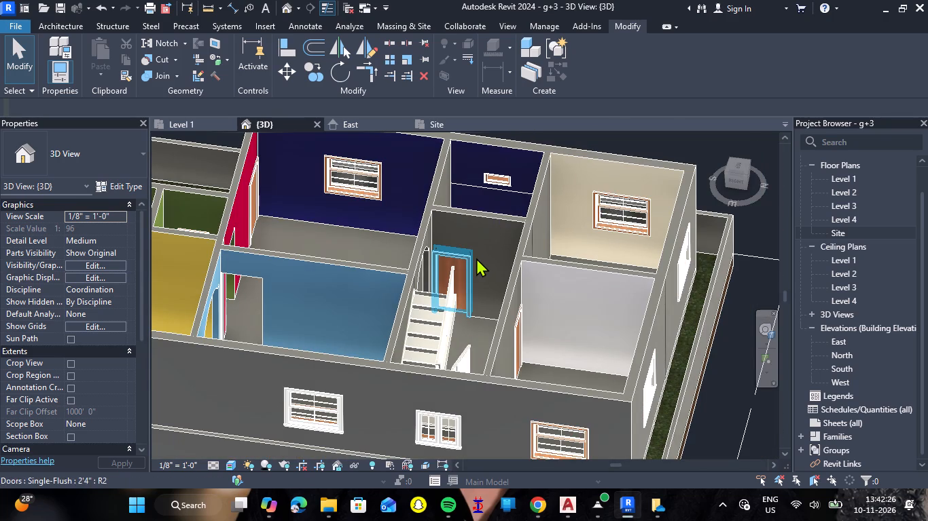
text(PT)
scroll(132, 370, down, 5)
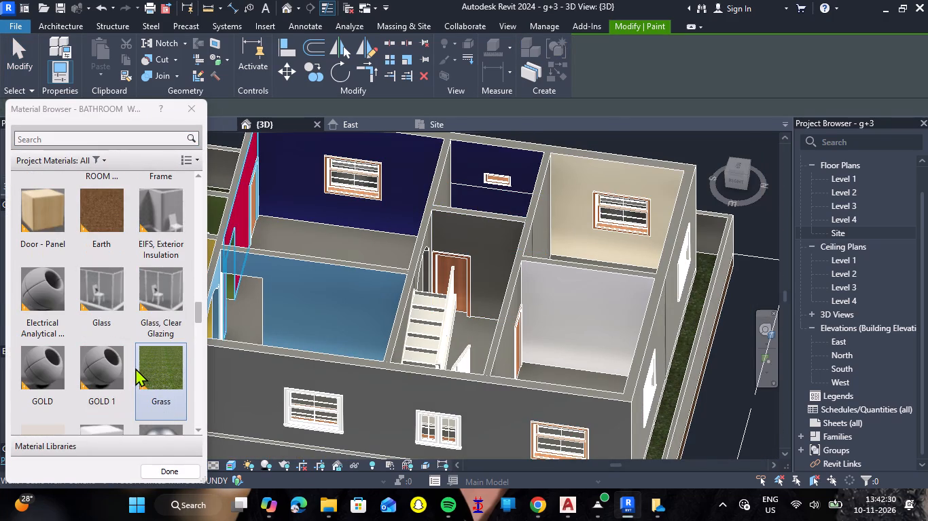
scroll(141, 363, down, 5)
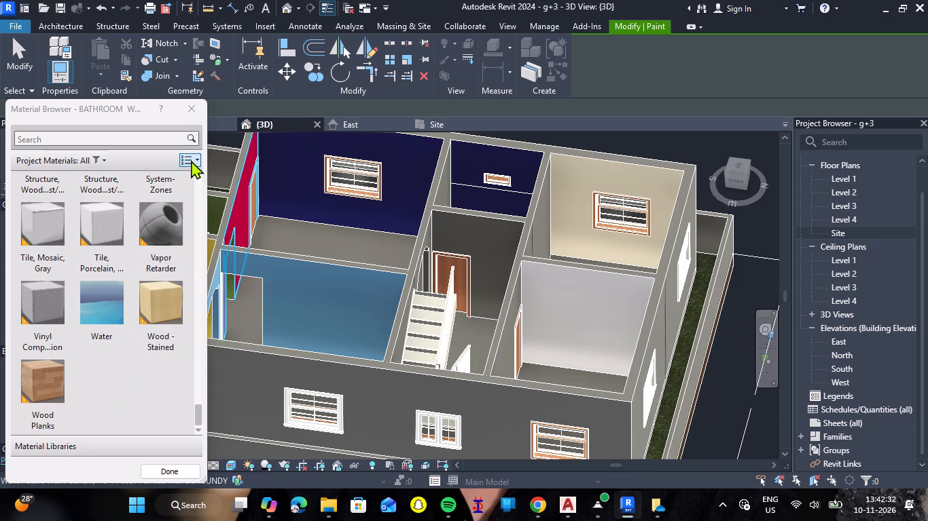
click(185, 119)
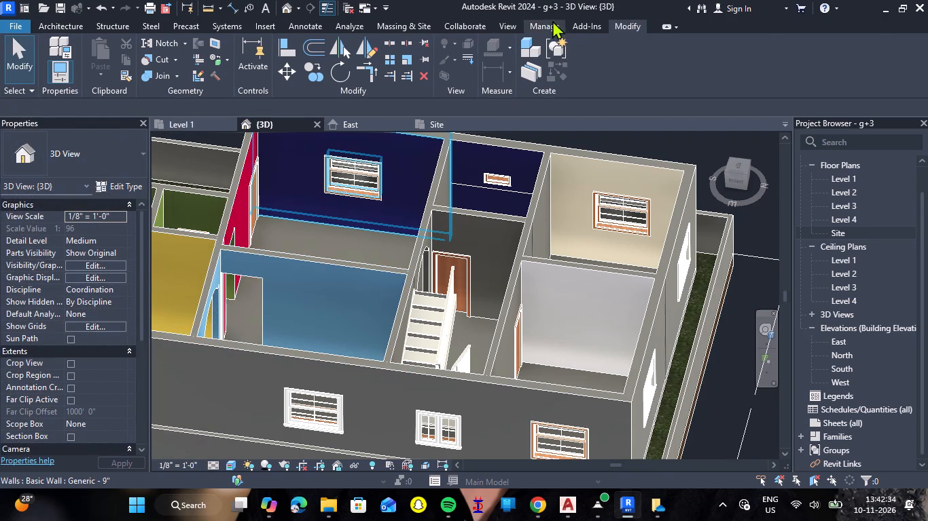
Create a new project material and name it BATHROOM TILES.
click(551, 25)
click(59, 43)
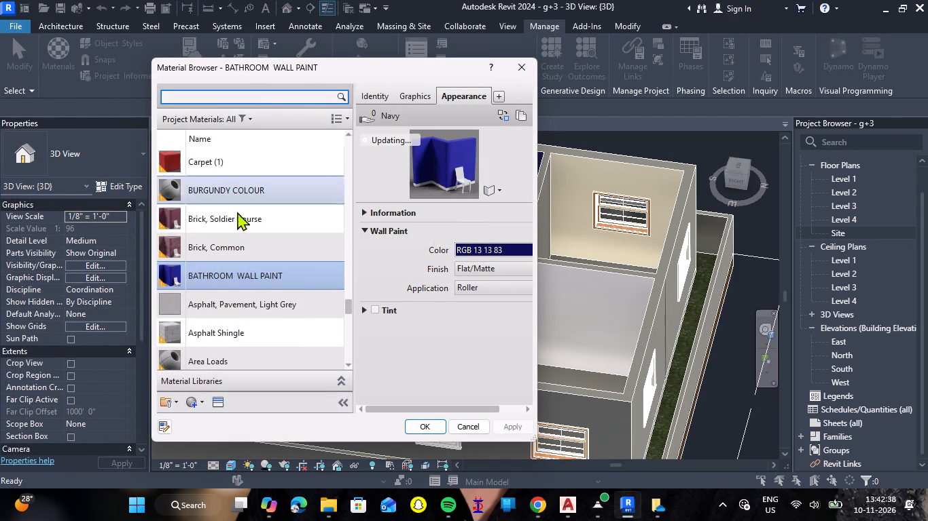
click(200, 396)
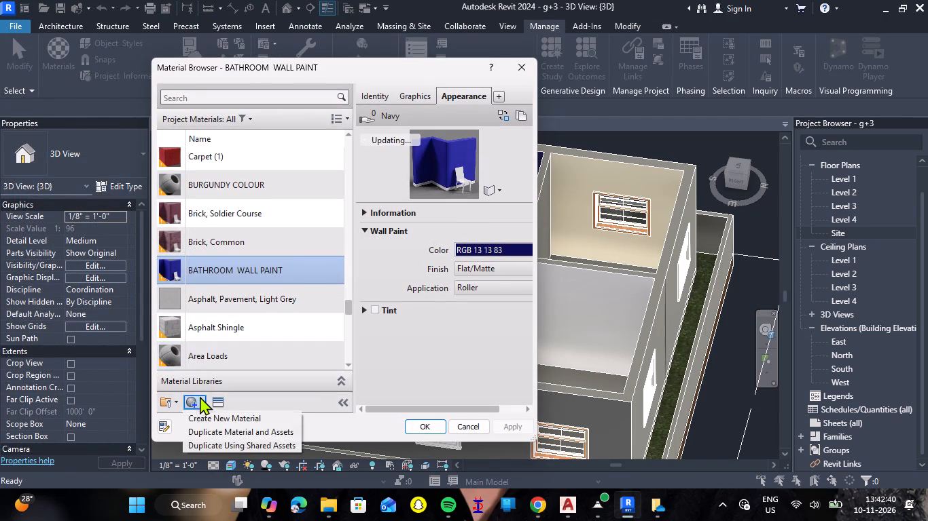
click(209, 413)
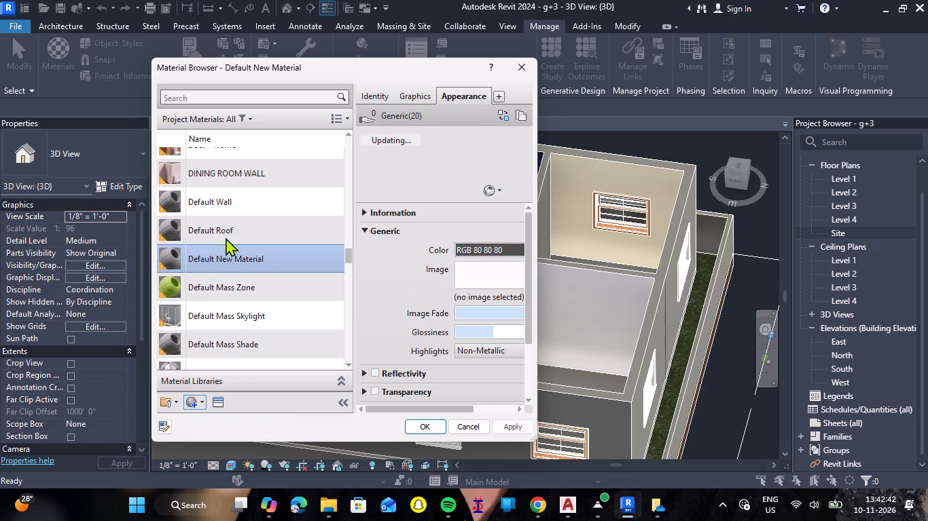
right_click(247, 262)
click(281, 311)
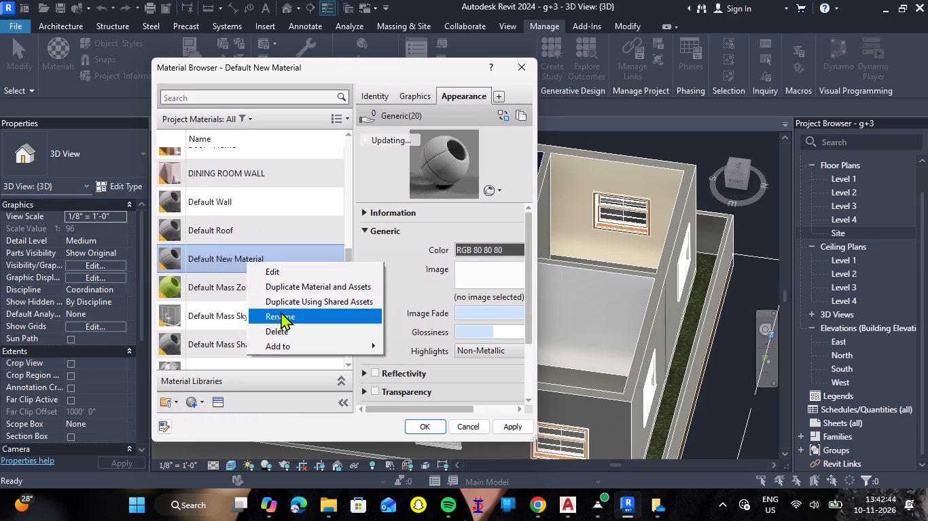
key(BackSpace)
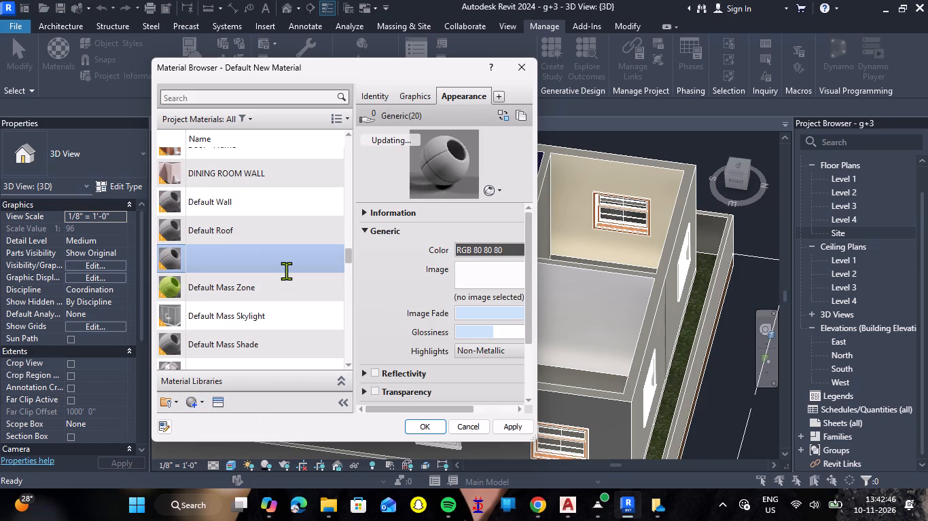
text(BATHROOM)
key(space)
text(TILES)
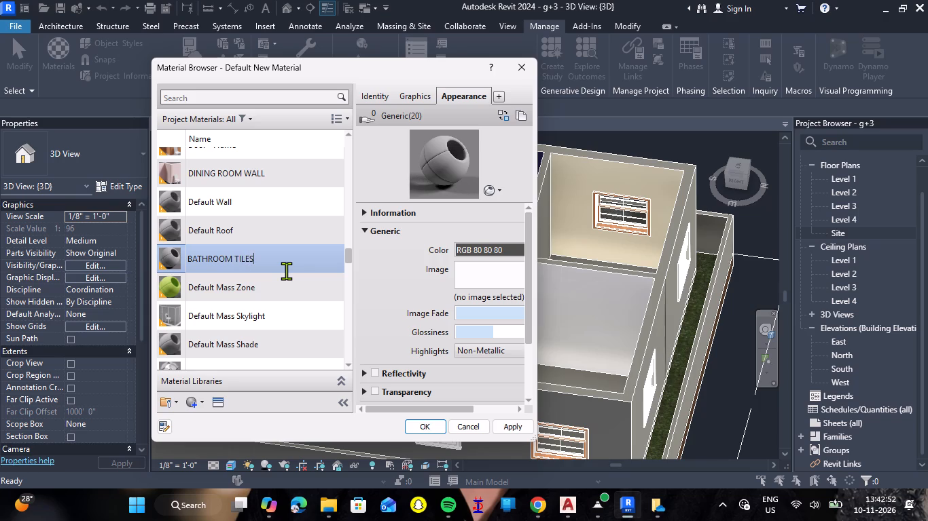
Examine the flooring and tile assets in the Appearance Library and Autodesk Physical Assets for a suitable bathroom tile.
click(221, 405)
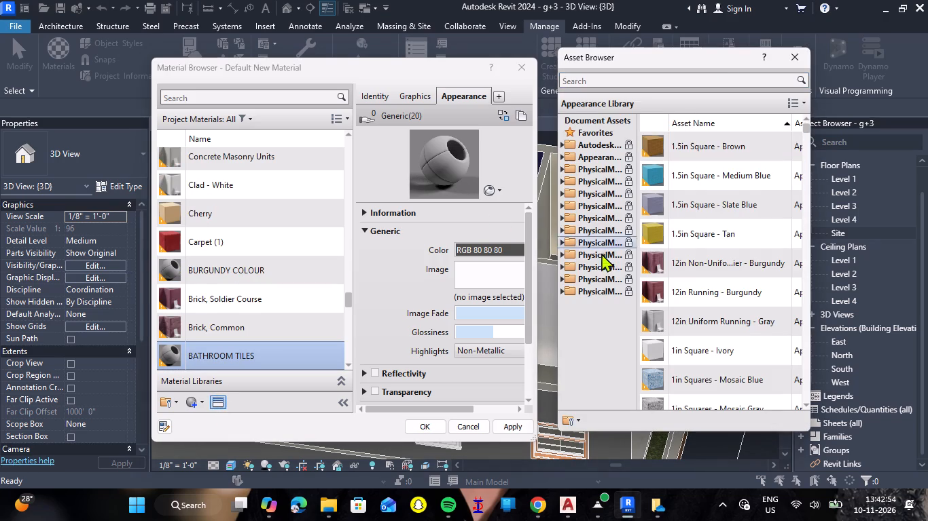
click(564, 158)
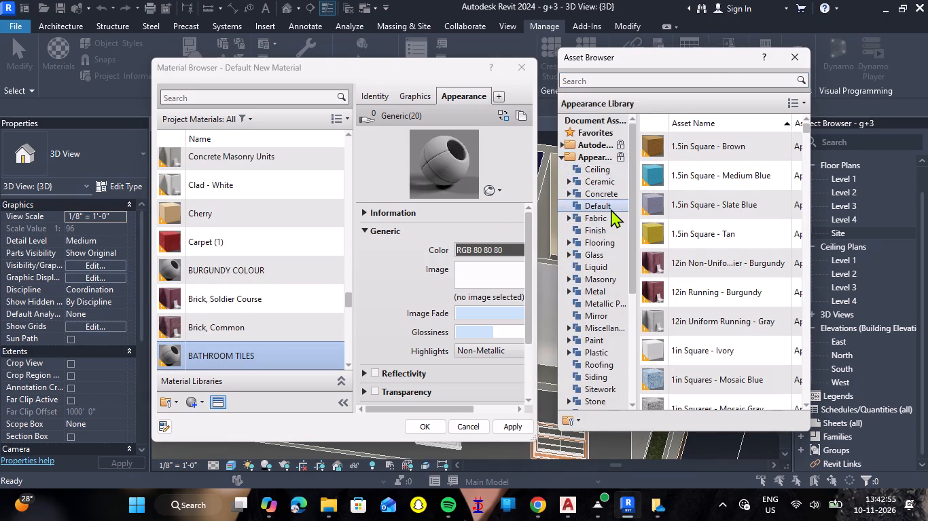
click(570, 243)
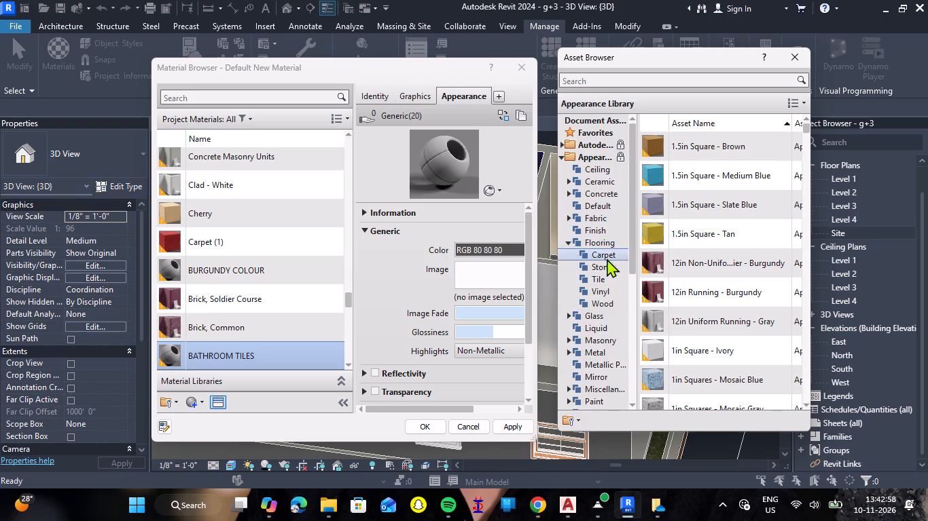
click(611, 277)
scroll(686, 220, down, 6)
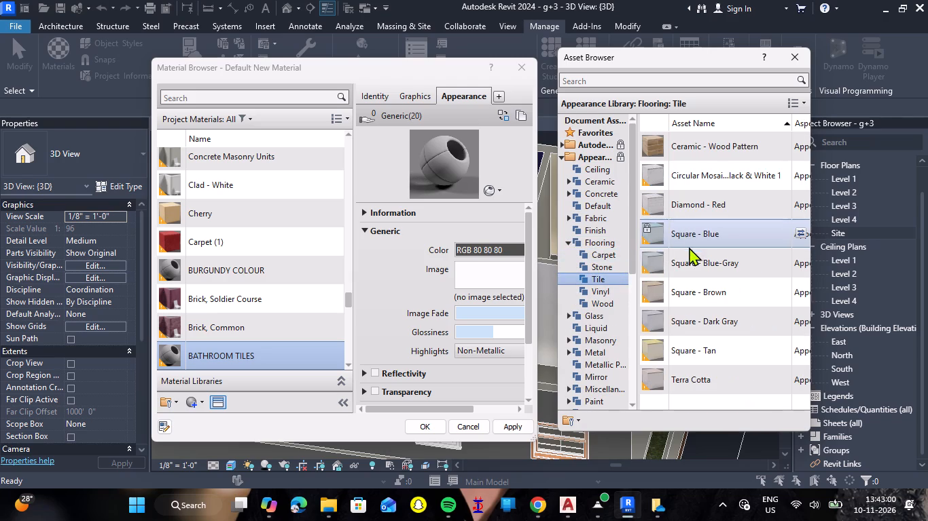
click(561, 142)
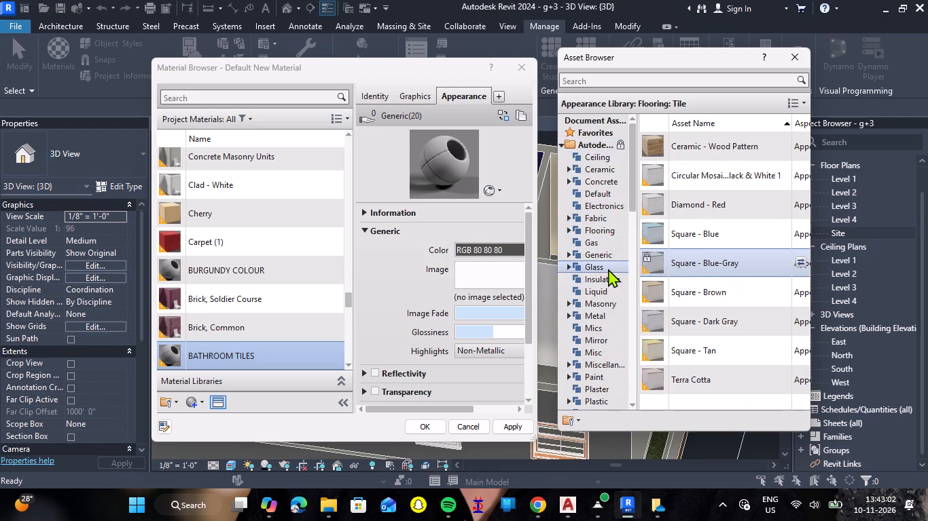
click(611, 232)
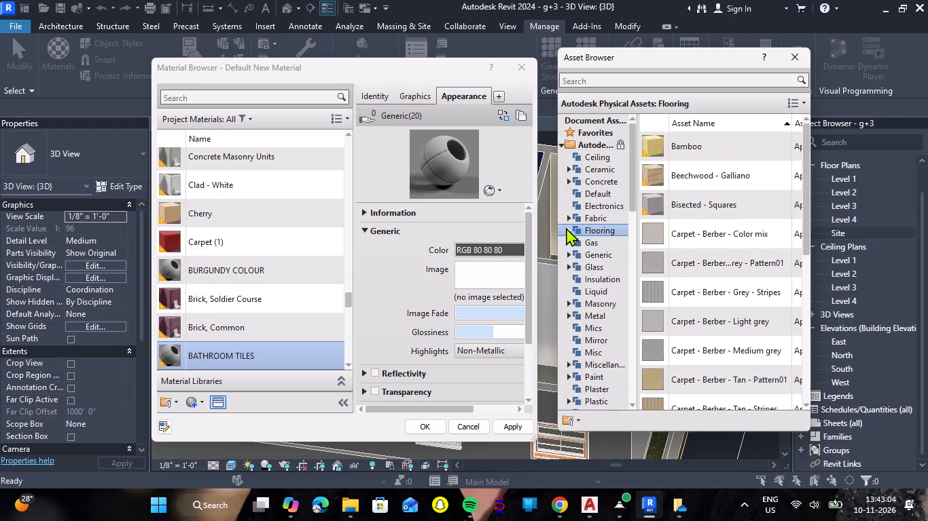
click(566, 227)
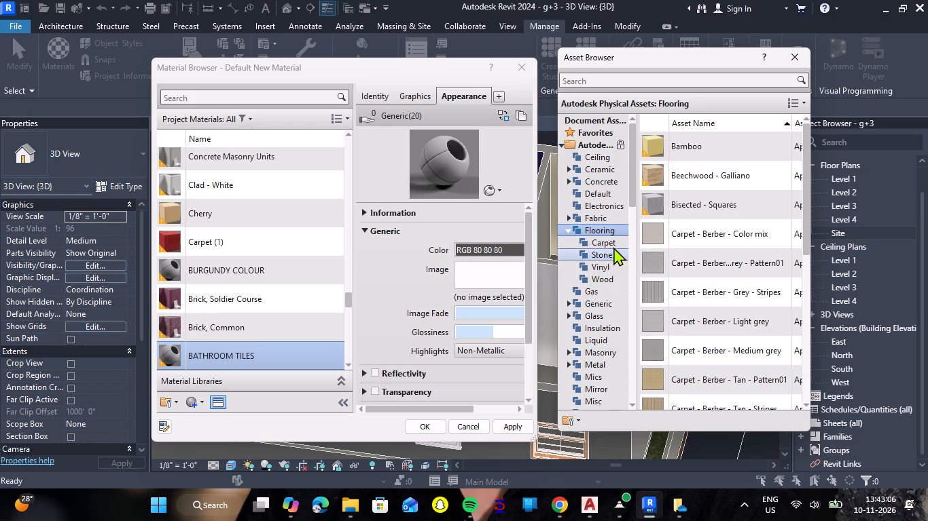
double_click(612, 257)
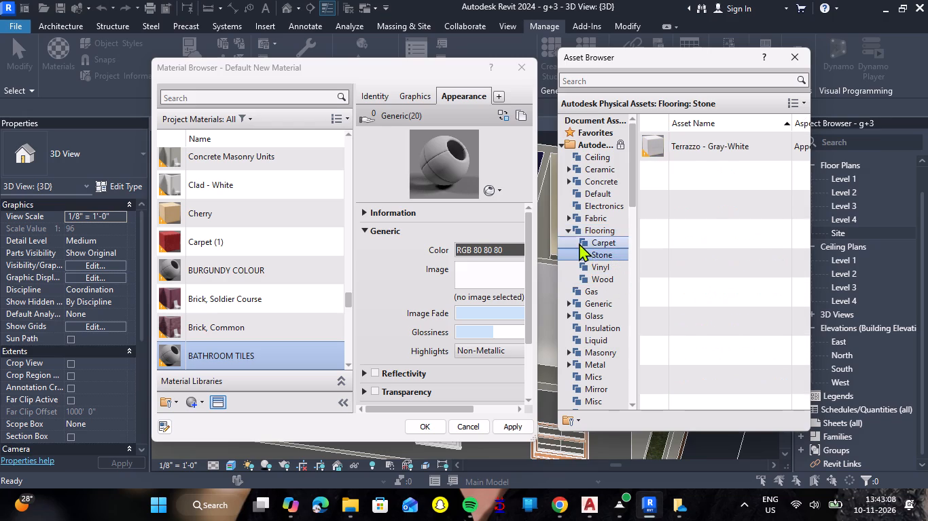
scroll(605, 250, down, 4)
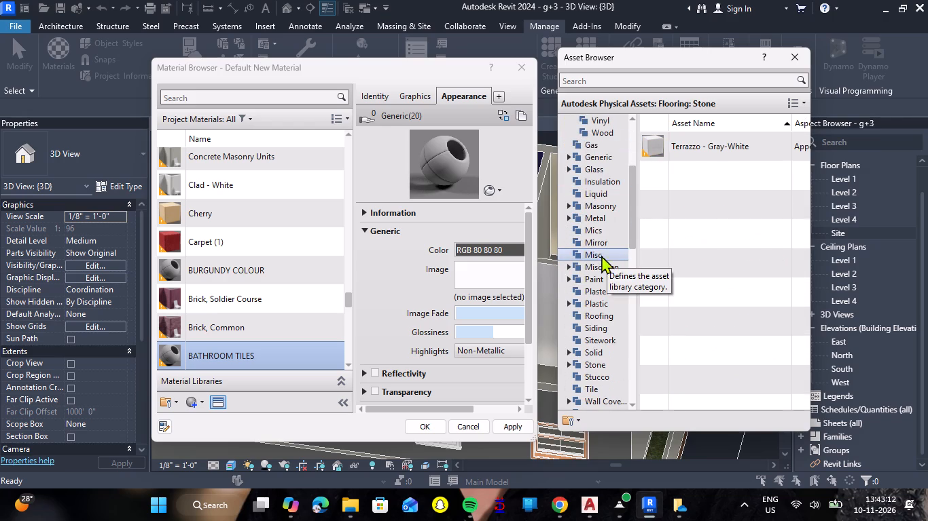
scroll(608, 358, down, 1)
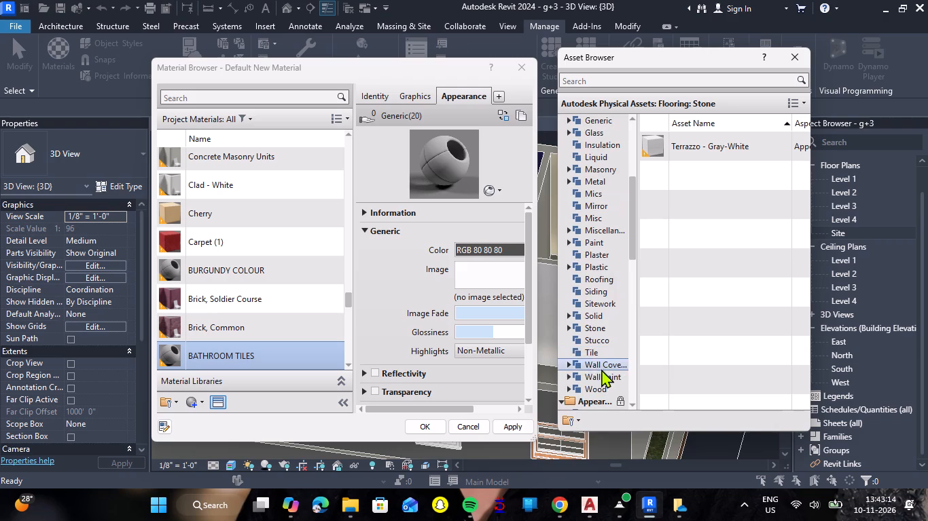
click(578, 351)
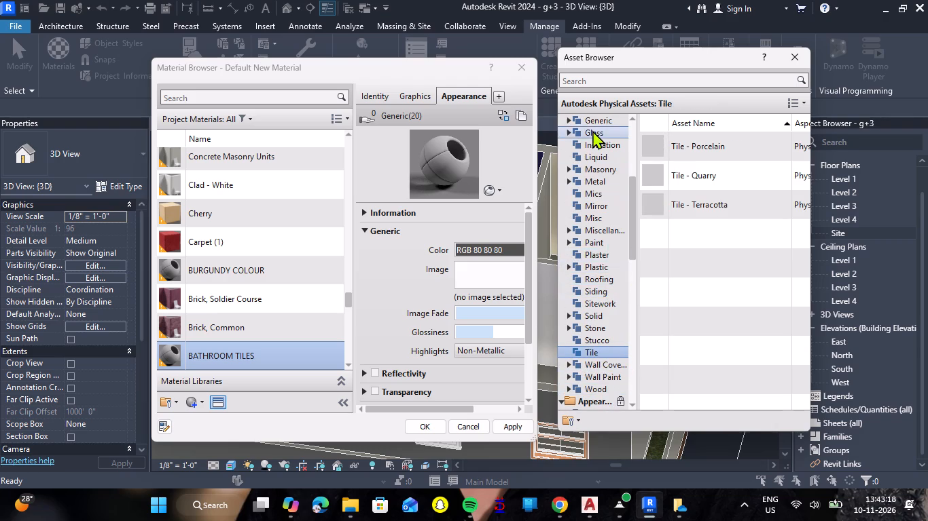
Replace the BATHROOM TILES material's appearance with the Square - Blue asset from the Appearance Library's Flooring: Tile category.
scroll(591, 132, up, 2)
scroll(591, 132, down, 12)
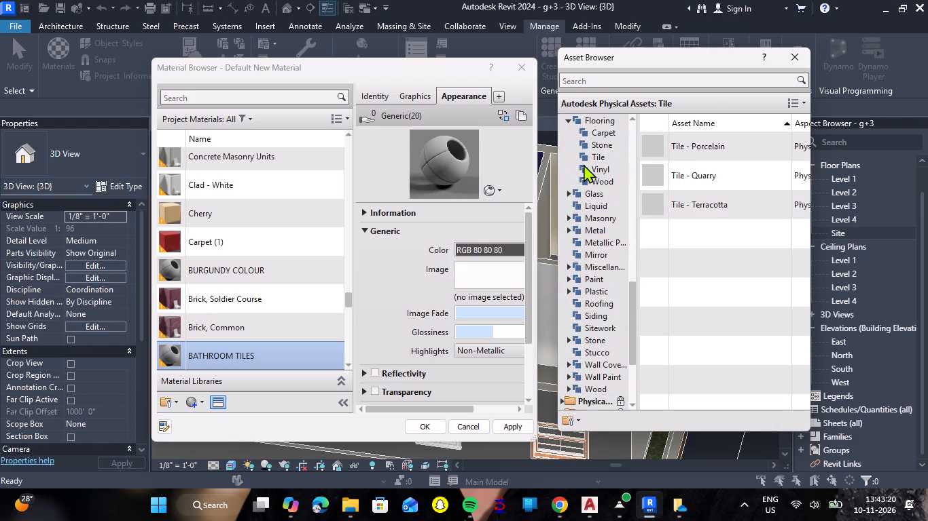
scroll(584, 164, down, 2)
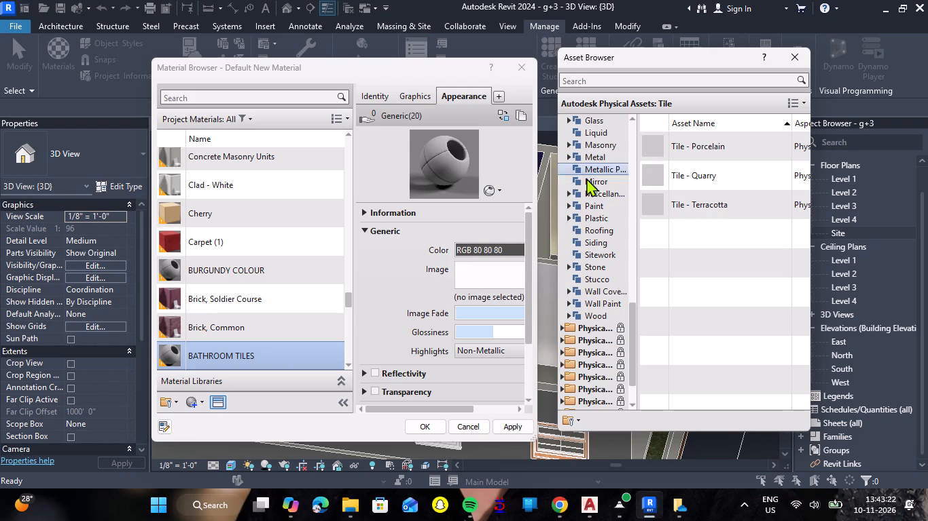
scroll(598, 235, up, 2)
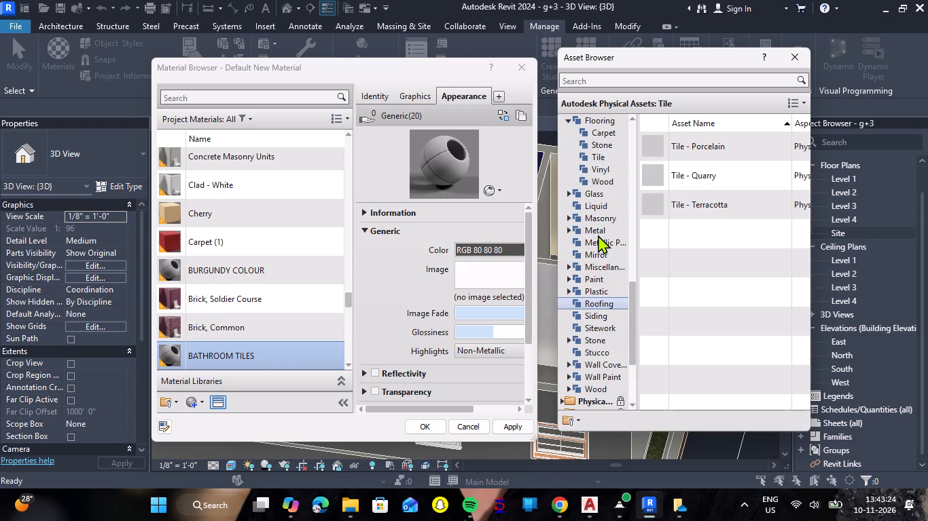
scroll(596, 231, up, 2)
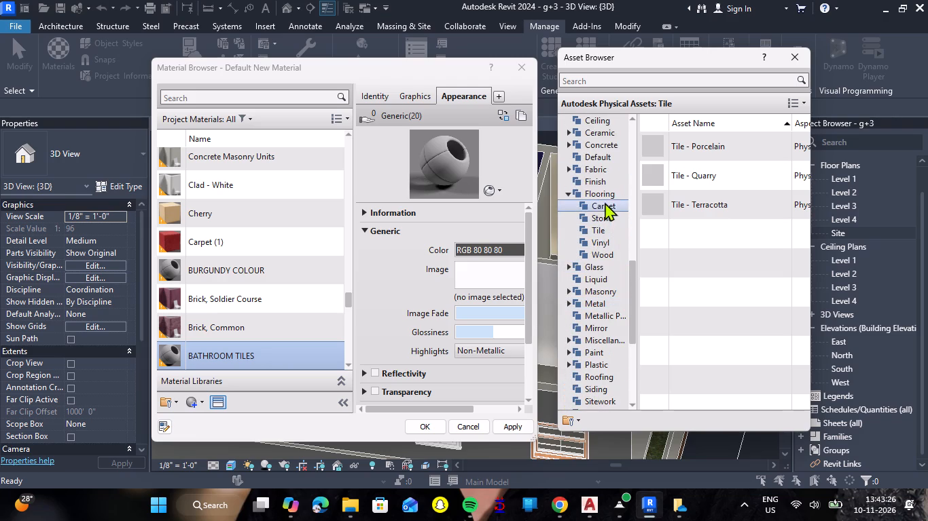
click(605, 211)
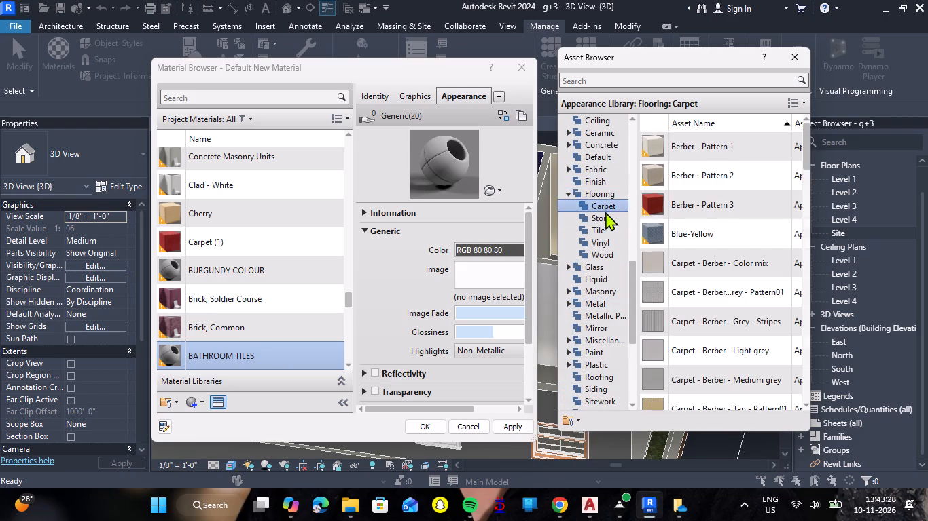
click(605, 219)
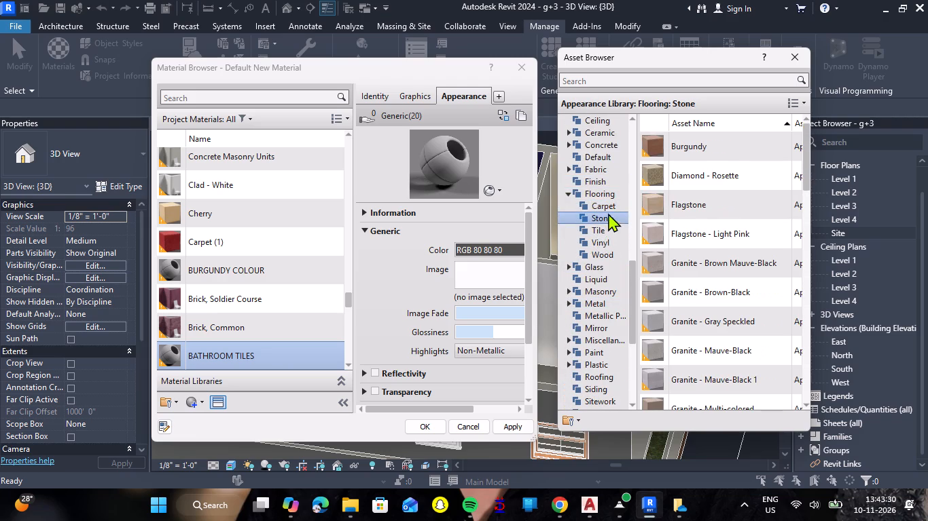
click(610, 206)
click(607, 217)
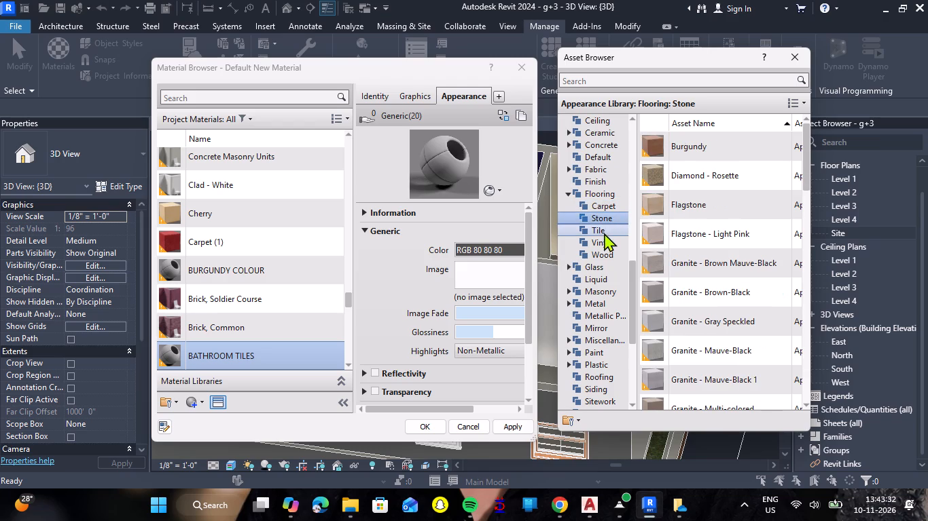
double_click(606, 232)
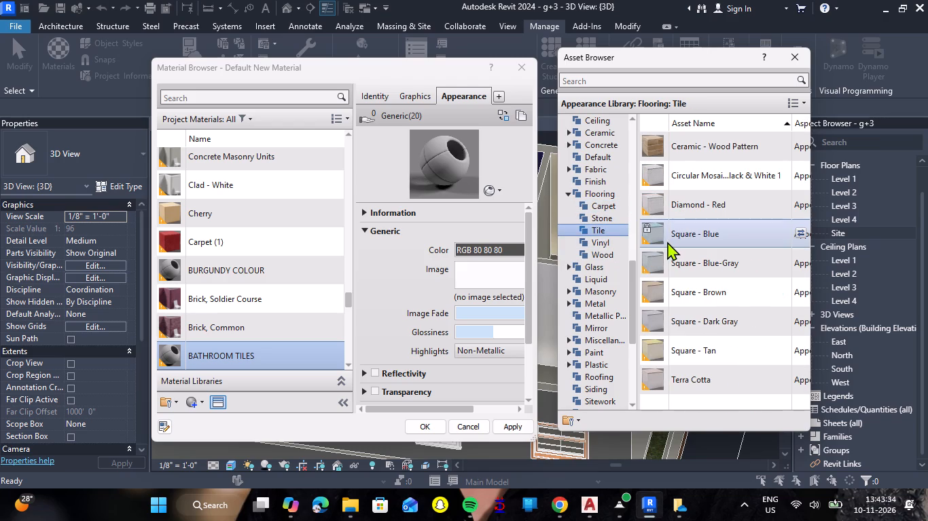
click(673, 238)
double_click(673, 238)
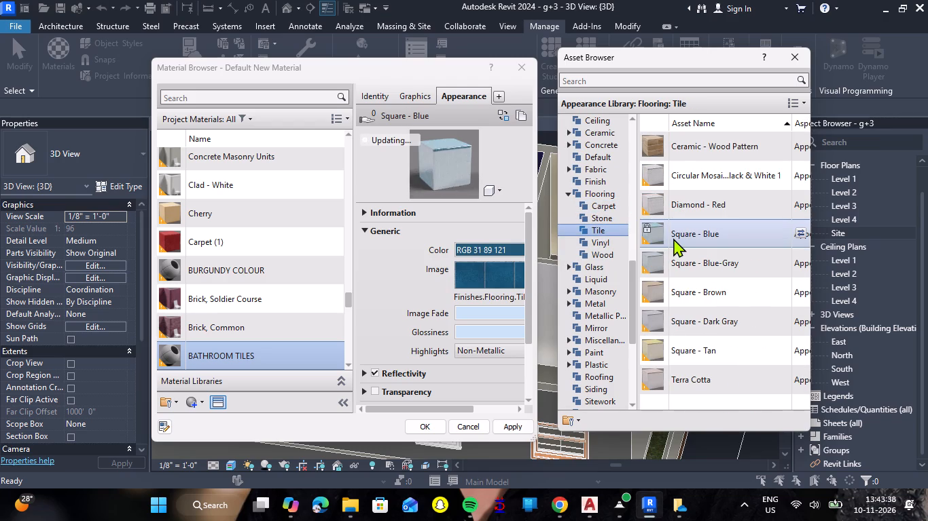
Save the BATHROOM TILES material and paint it on the lower face of the bathroom's window wall.
click(428, 423)
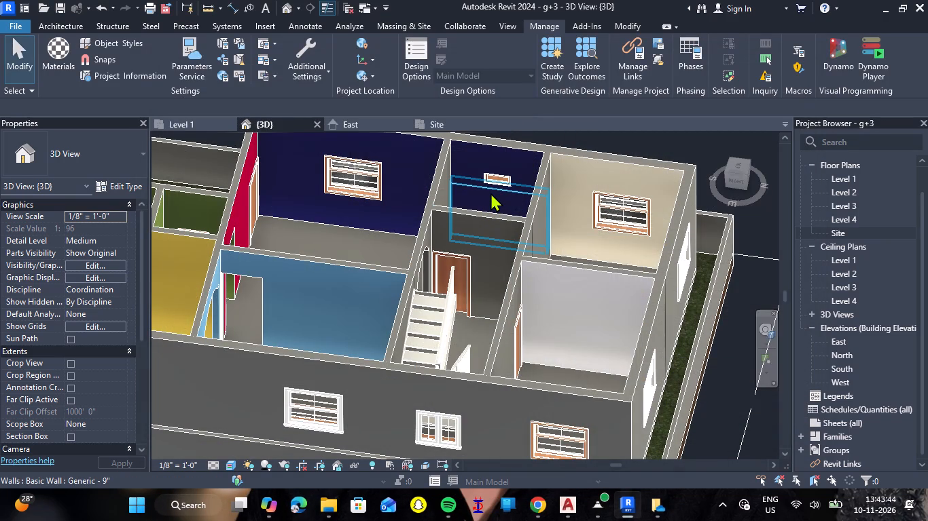
text(PT)
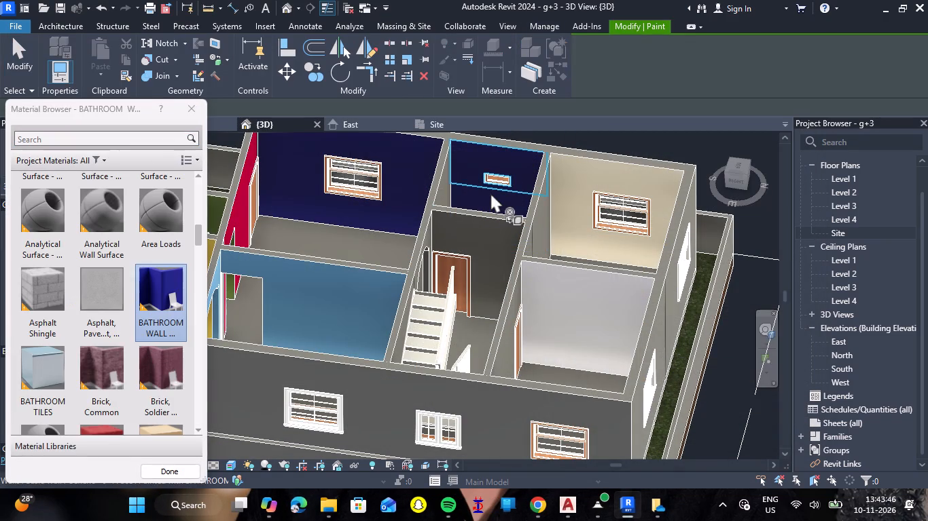
click(37, 383)
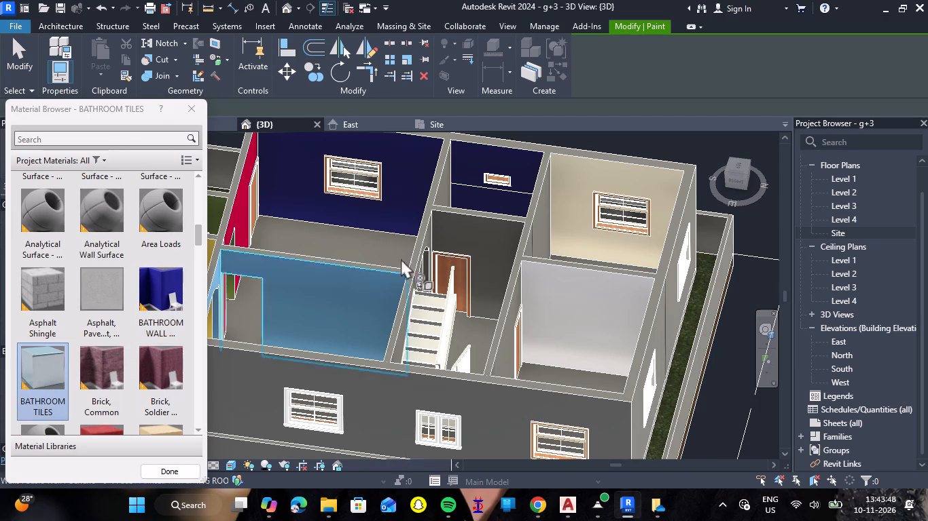
click(481, 197)
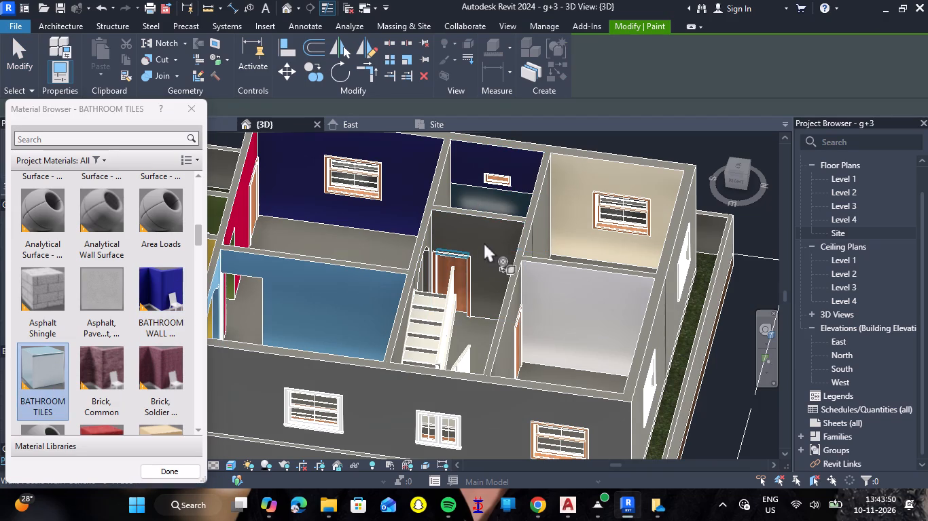
key(Escape)
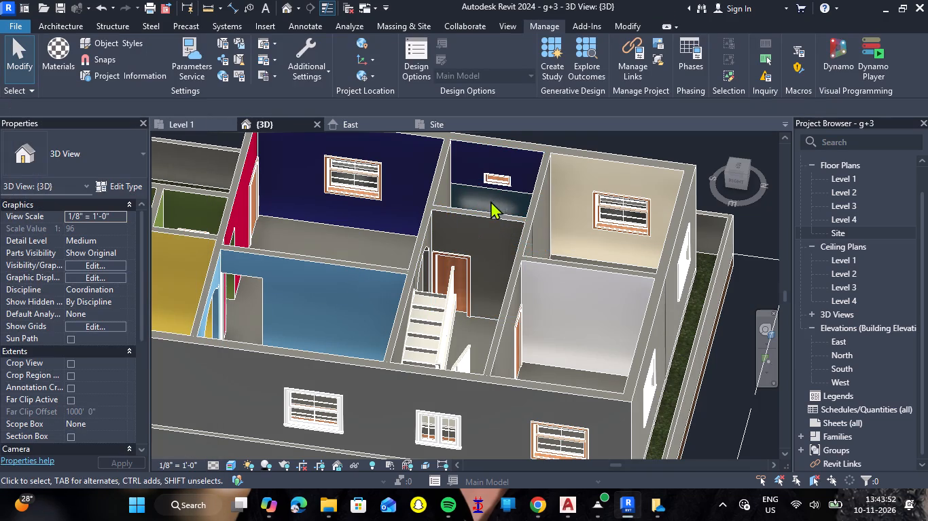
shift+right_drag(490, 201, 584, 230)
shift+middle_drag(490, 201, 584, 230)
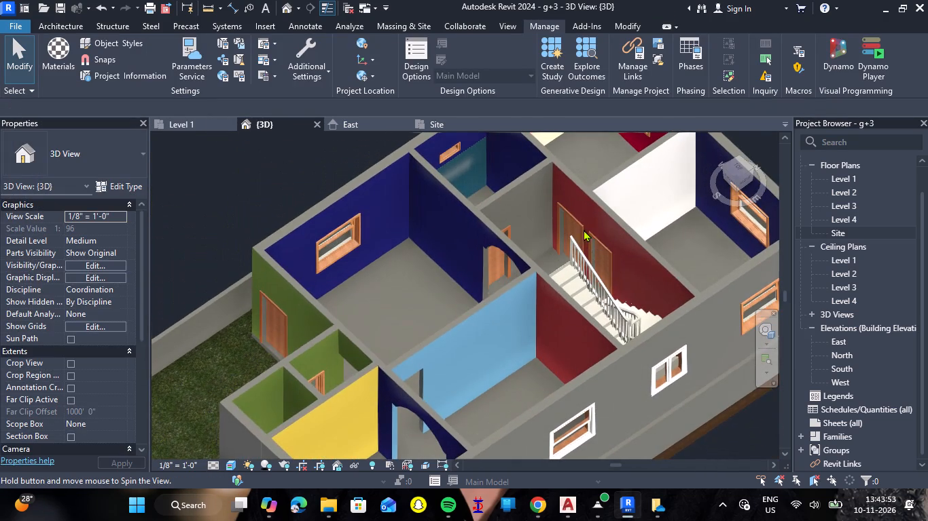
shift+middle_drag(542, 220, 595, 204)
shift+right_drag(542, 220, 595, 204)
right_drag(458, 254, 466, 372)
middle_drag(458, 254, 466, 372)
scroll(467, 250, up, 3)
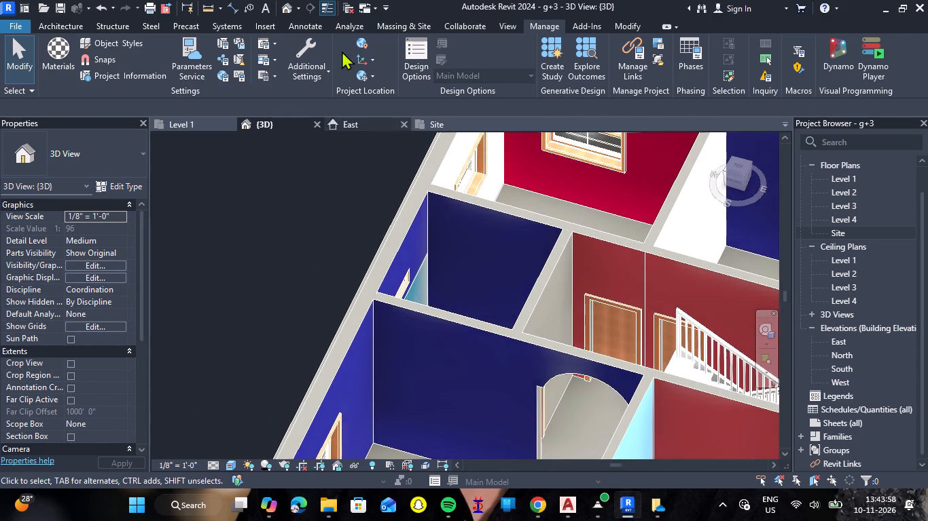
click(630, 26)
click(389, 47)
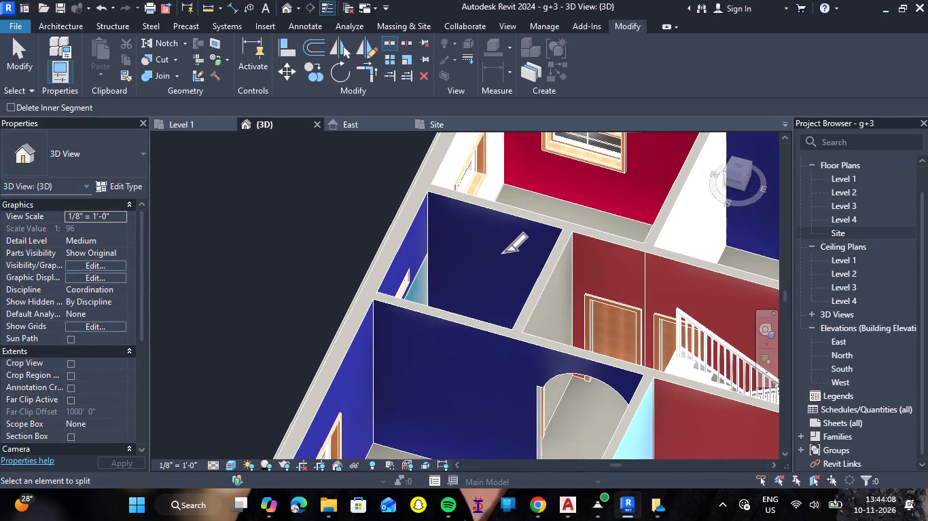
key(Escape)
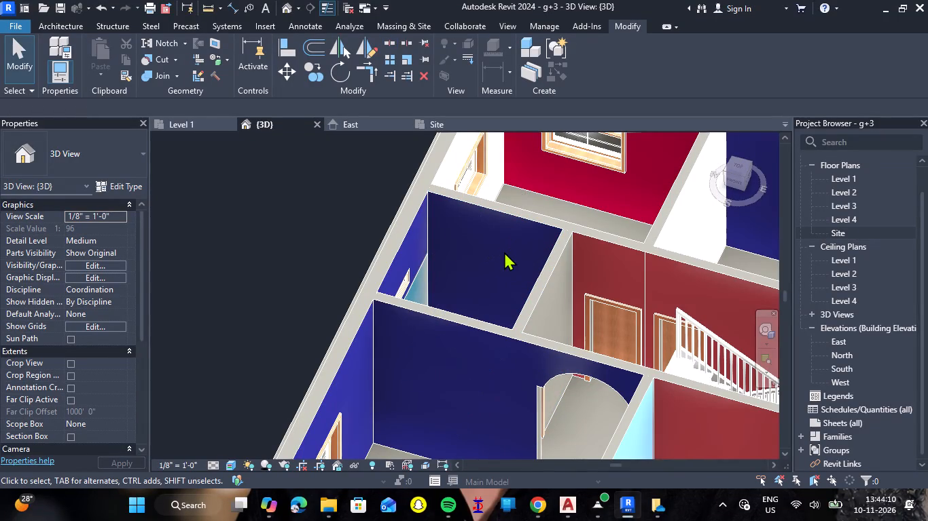
Paint the bathroom side of the wall shared with the adjoining crimson and navy room with the BATHROOM WALL material.
shift+right_drag(533, 279, 365, 279)
shift+middle_drag(533, 279, 365, 279)
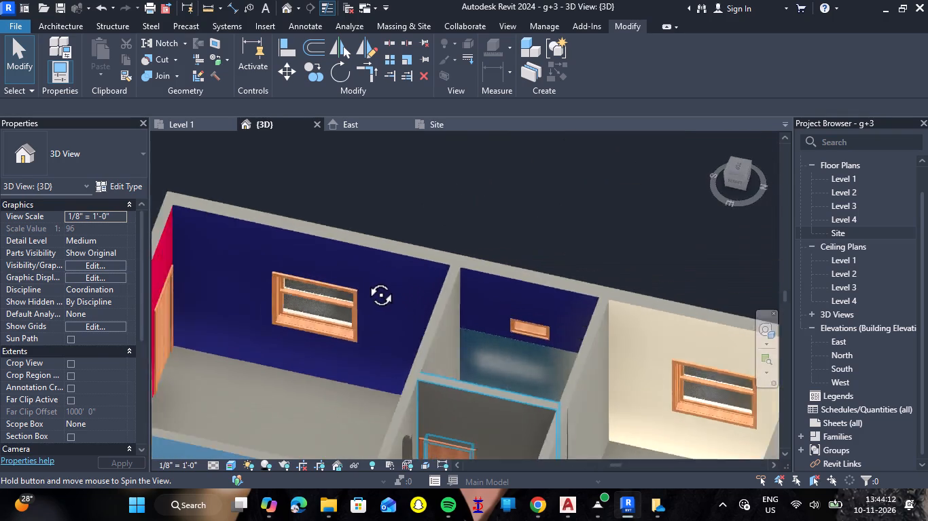
shift+right_drag(365, 279, 304, 284)
shift+middle_drag(365, 279, 304, 284)
text(PT)
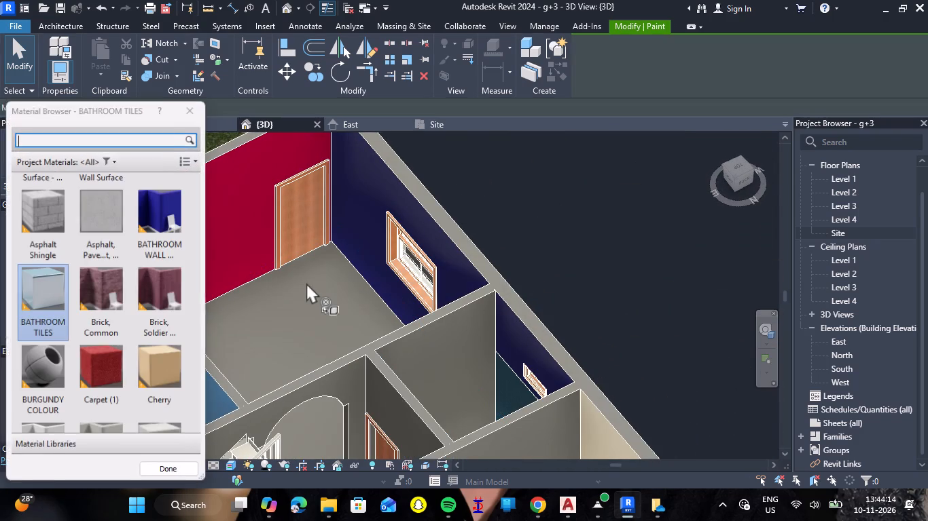
click(152, 229)
click(442, 358)
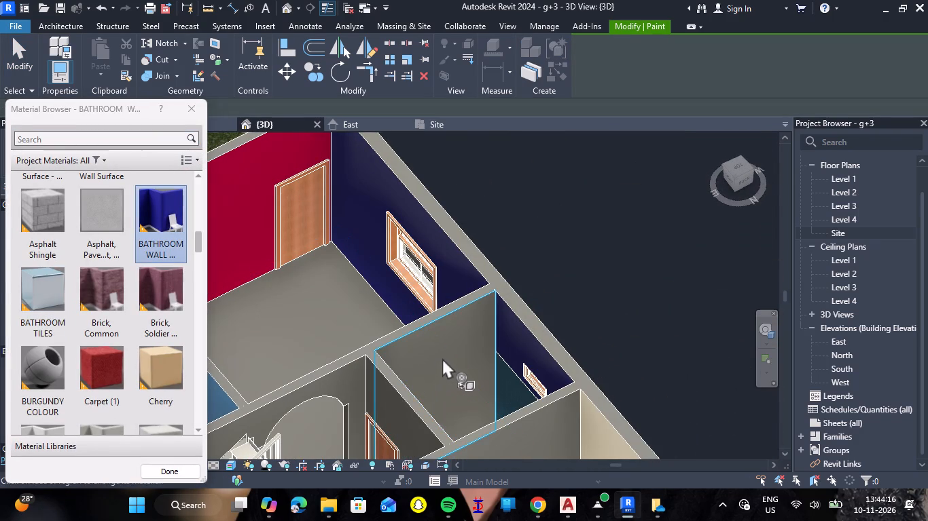
Paint the upper face of the bathroom's window wall with the BATHROOM TILES material.
scroll(452, 353, down, 2)
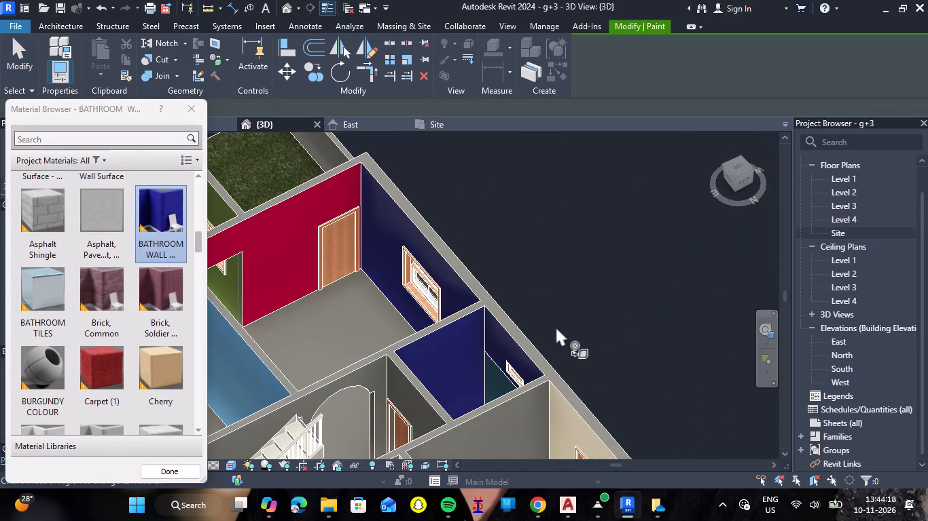
shift+right_drag(556, 326, 529, 351)
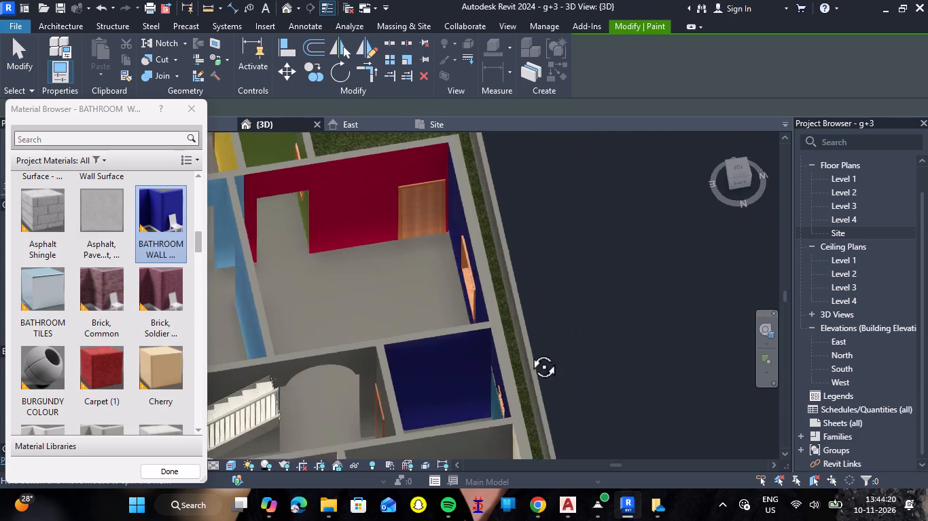
shift+right_drag(529, 351, 666, 307)
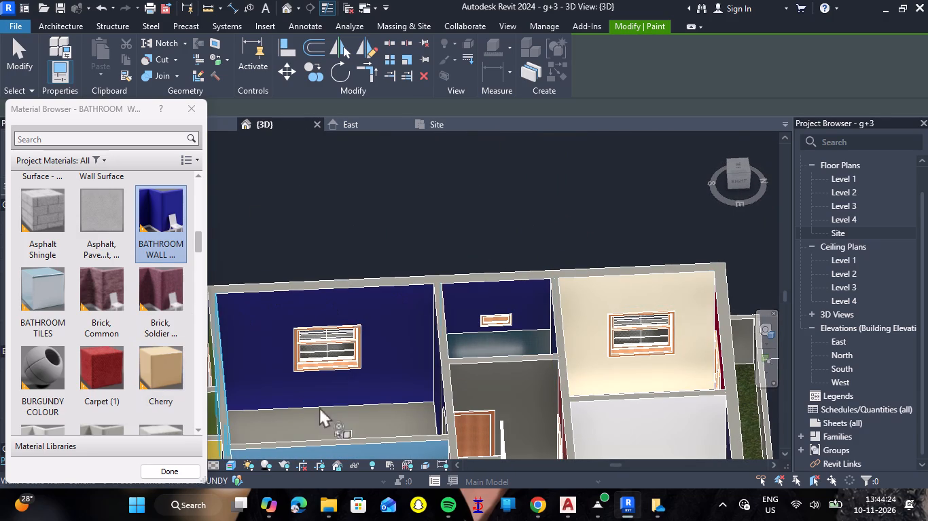
click(61, 301)
click(460, 294)
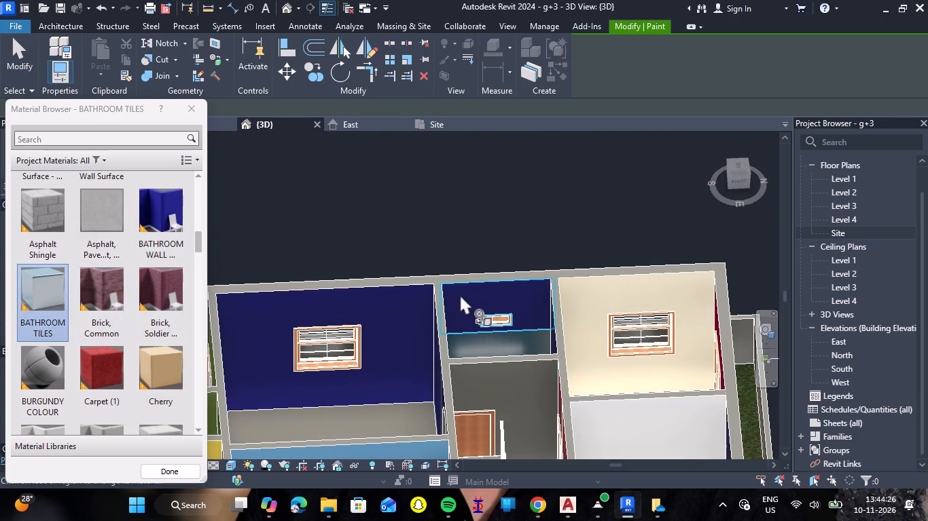
key(grave)
scroll(552, 235, down, 1)
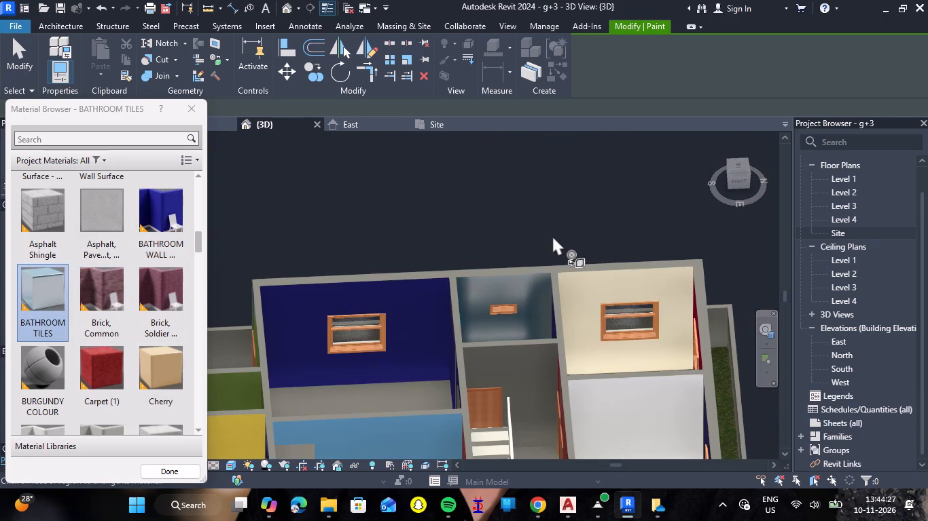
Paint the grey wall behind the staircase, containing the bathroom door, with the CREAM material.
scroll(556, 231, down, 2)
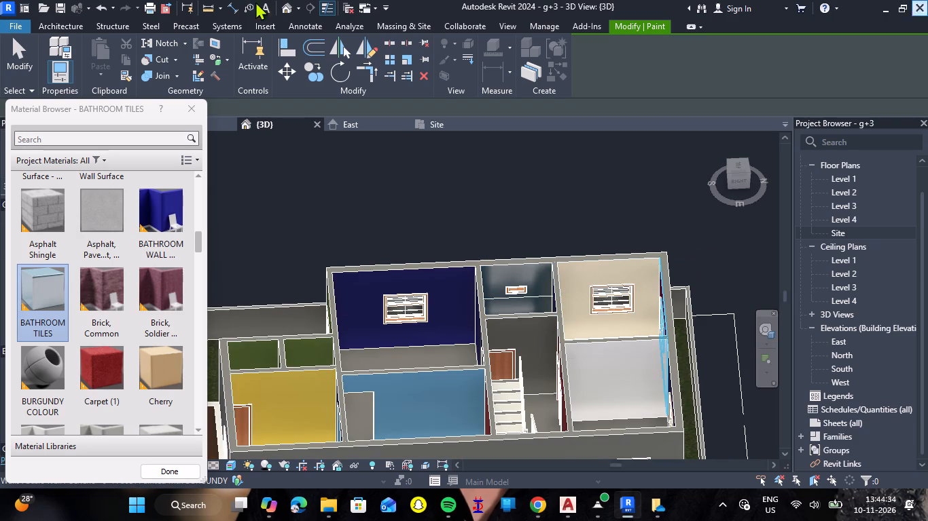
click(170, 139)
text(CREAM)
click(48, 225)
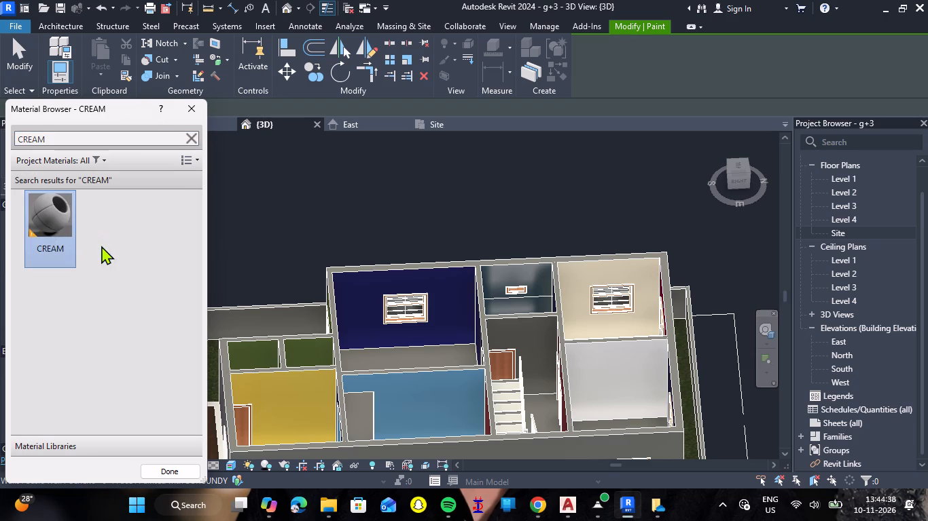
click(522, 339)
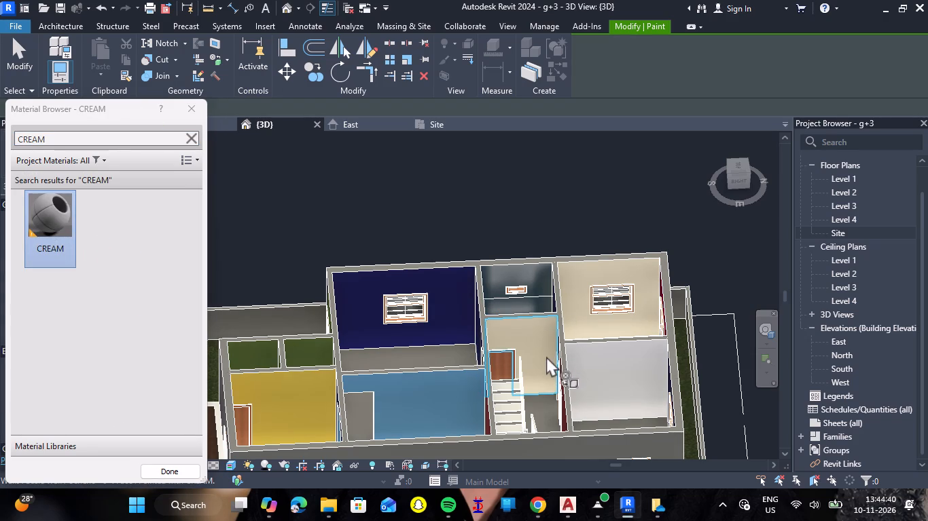
Repaint the wall behind the staircase, containing the bathroom door, with the LAVENDER WHITE material.
shift+right_drag(542, 358, 542, 309)
shift+middle_drag(541, 358, 542, 309)
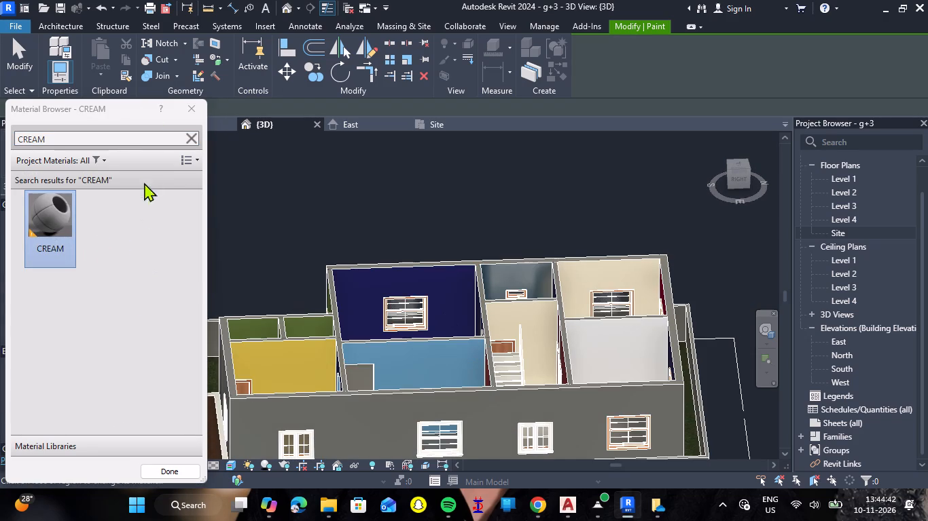
click(119, 144)
text(LAV)
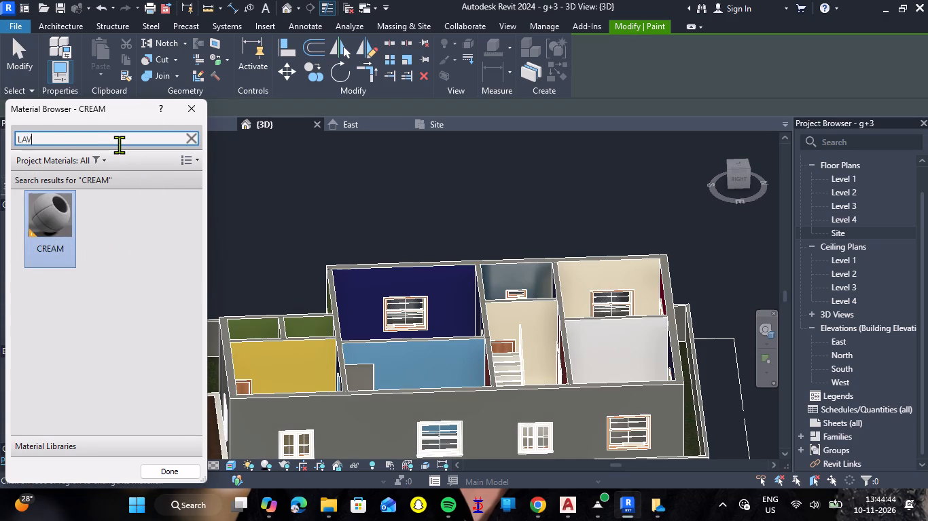
click(54, 215)
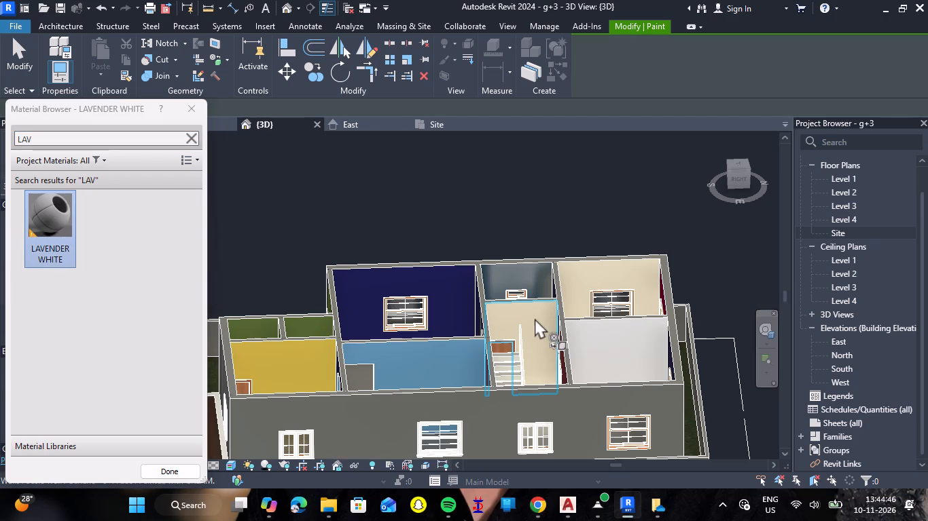
click(537, 324)
Paint all four outer faces of the long exterior wall on the bathroom side with the POOJA WALL material.
scroll(537, 324, down, 1)
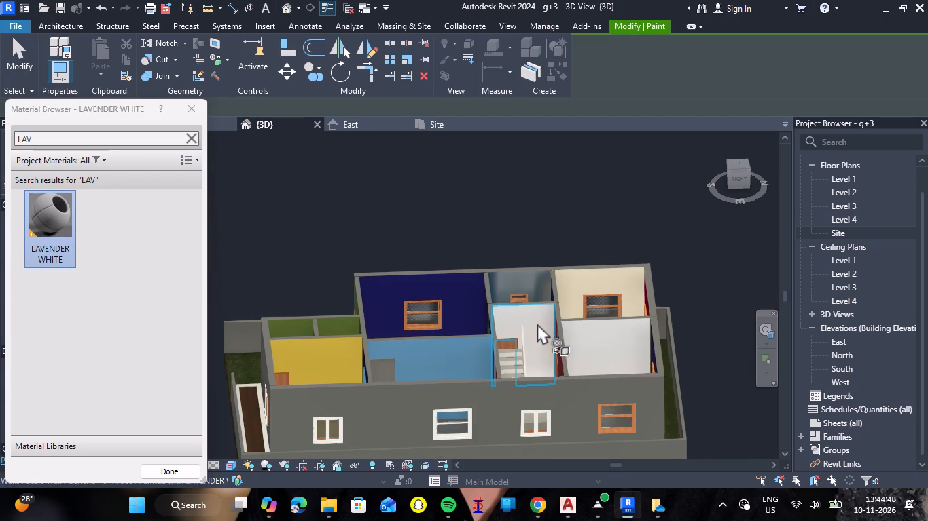
shift+right_drag(399, 389, 576, 374)
shift+middle_drag(399, 389, 576, 374)
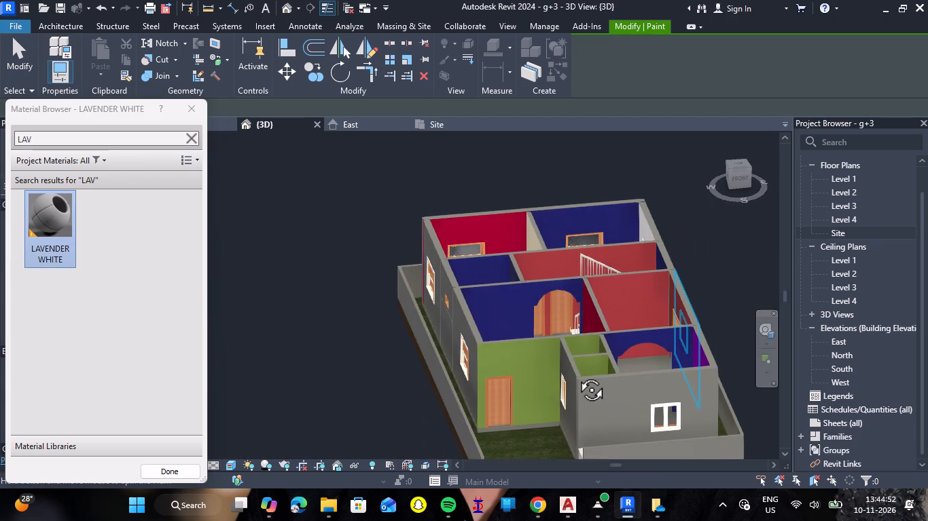
shift+middle_drag(576, 374, 579, 374)
shift+right_drag(576, 374, 587, 371)
shift+middle_click(587, 371)
shift+middle_click(587, 371)
scroll(459, 347, up, 4)
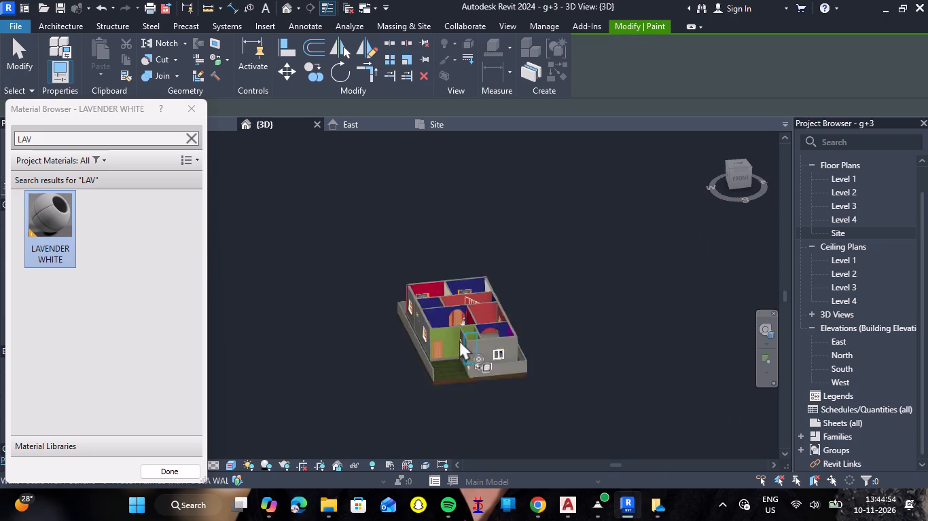
scroll(459, 340, up, 5)
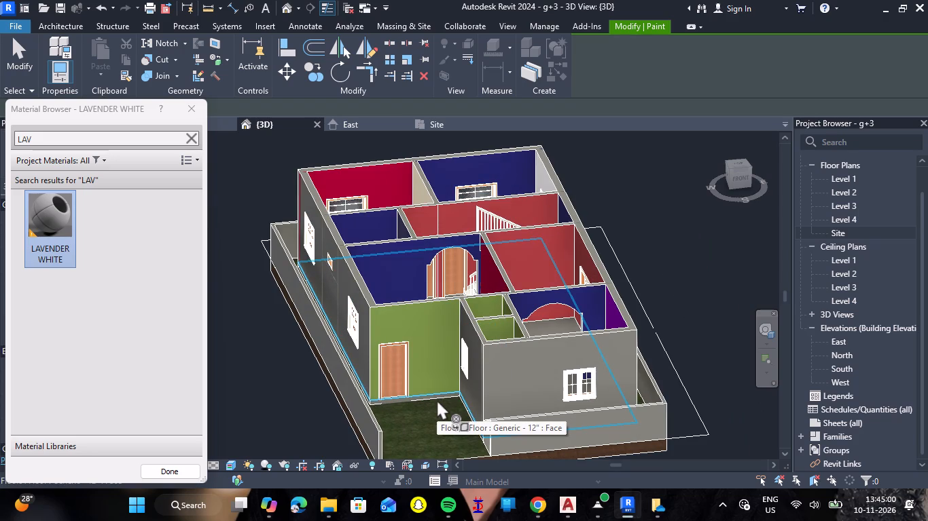
click(181, 140)
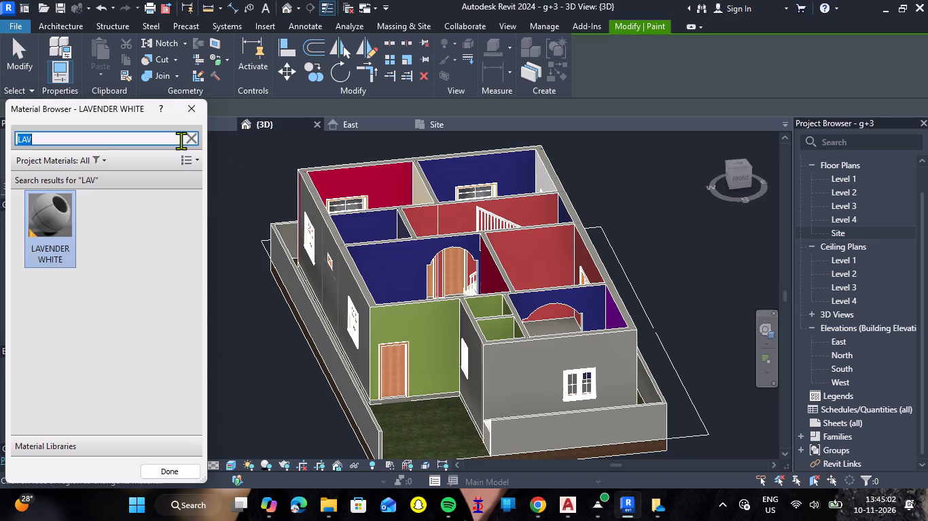
key(BackSpace)
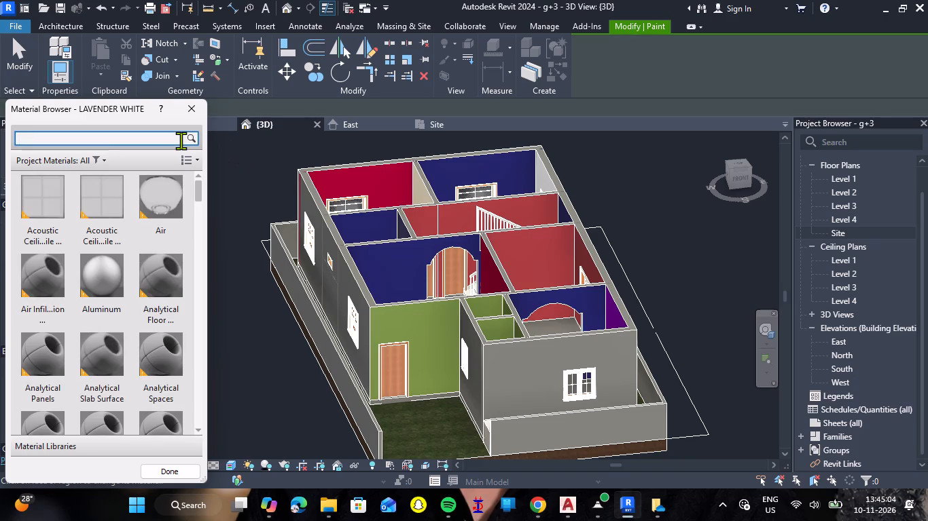
key(b)
key(BackSpace)
text(POO)
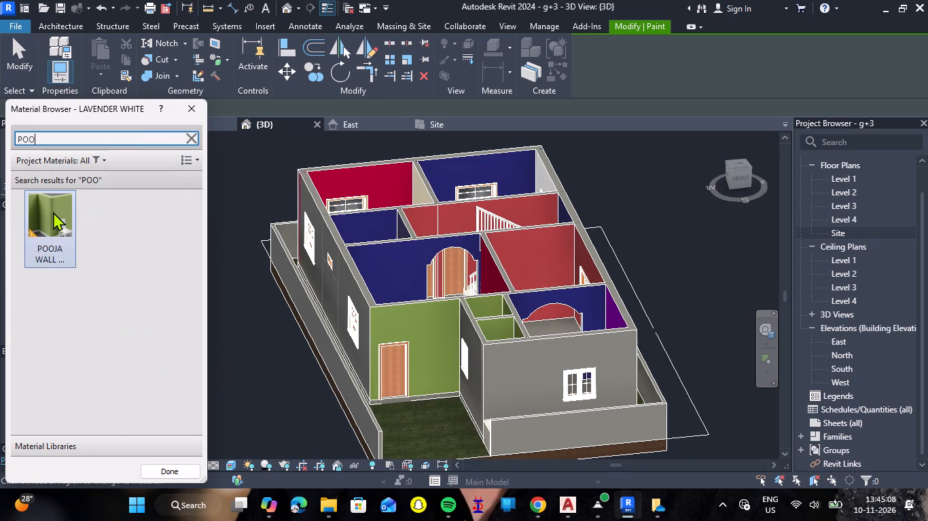
click(52, 212)
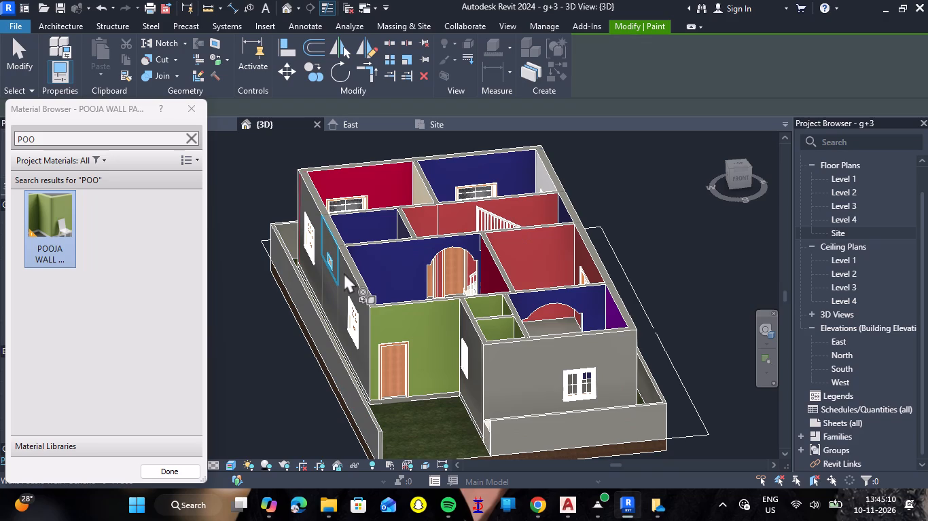
click(350, 276)
click(331, 286)
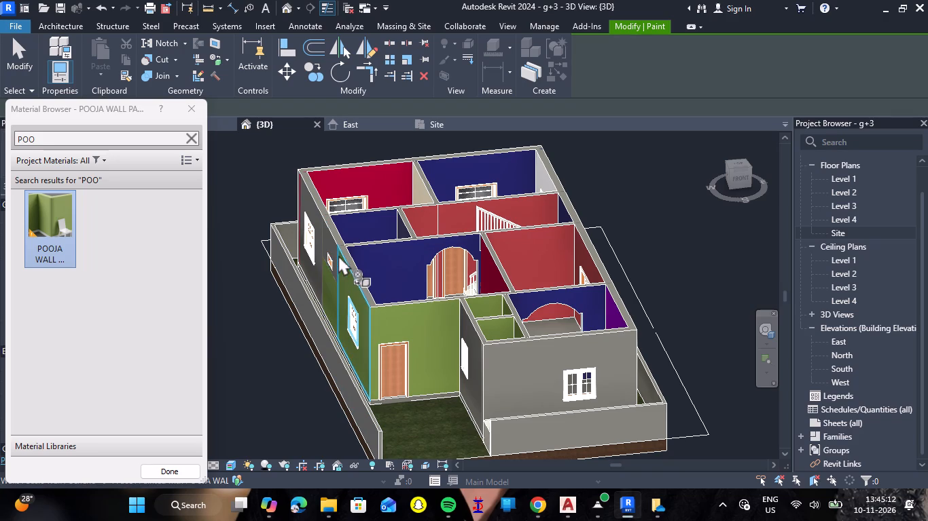
click(332, 244)
click(314, 214)
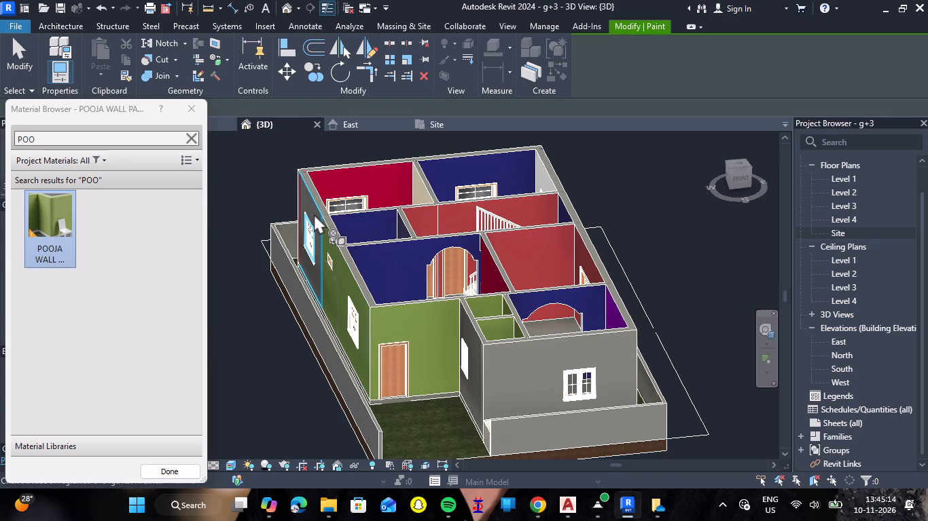
Paint both outer faces of the projecting front exterior wall with the POOJA WALL material.
click(503, 368)
click(556, 351)
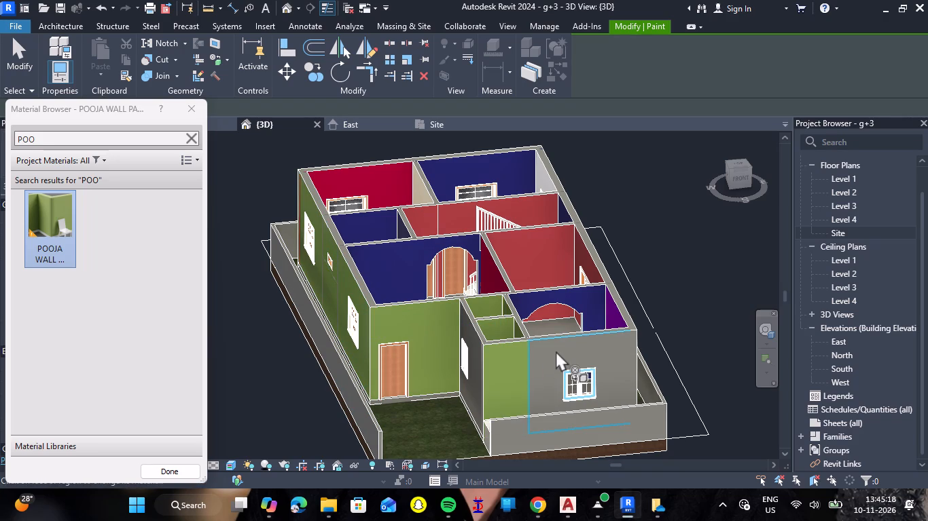
shift+right_drag(697, 317, 576, 306)
shift+middle_drag(697, 317, 576, 306)
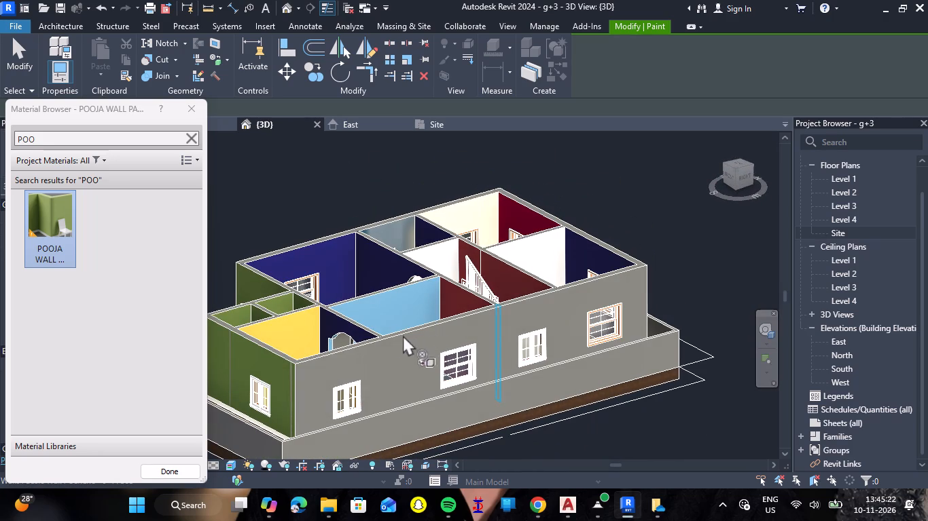
Paint the outer faces of the long exterior wall opposite the bathroom side with the POOJA WALL material.
click(357, 347)
click(421, 343)
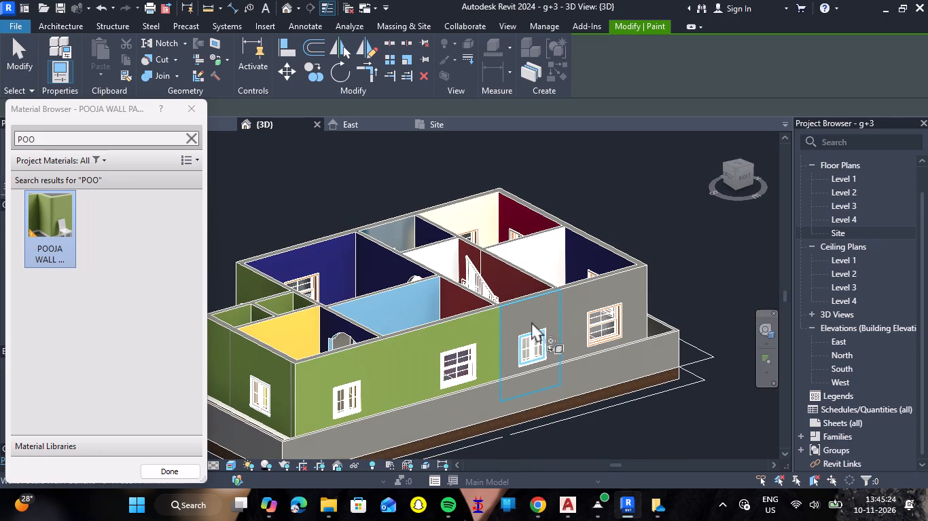
click(533, 318)
click(611, 290)
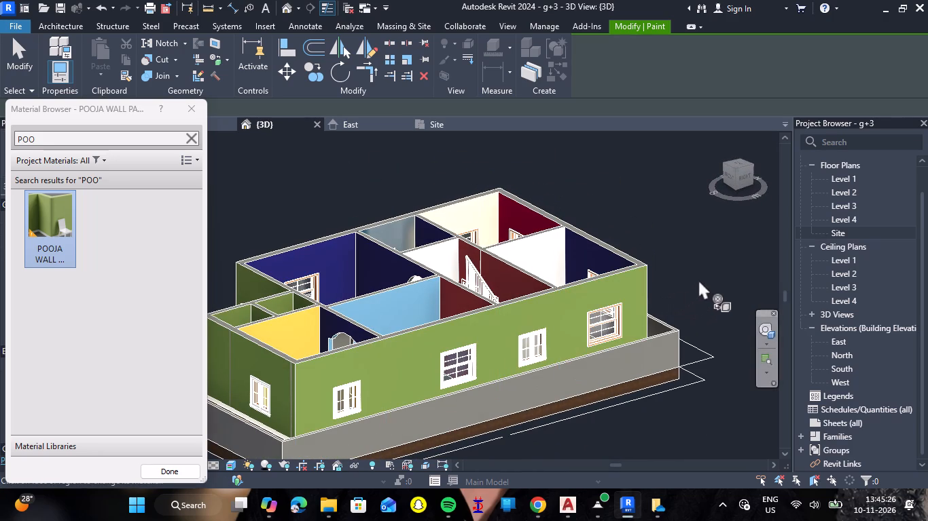
Paint both outer faces of the rear exterior wall with the POOJA WALL material.
shift+middle_drag(698, 279, 512, 298)
shift+right_drag(698, 279, 512, 298)
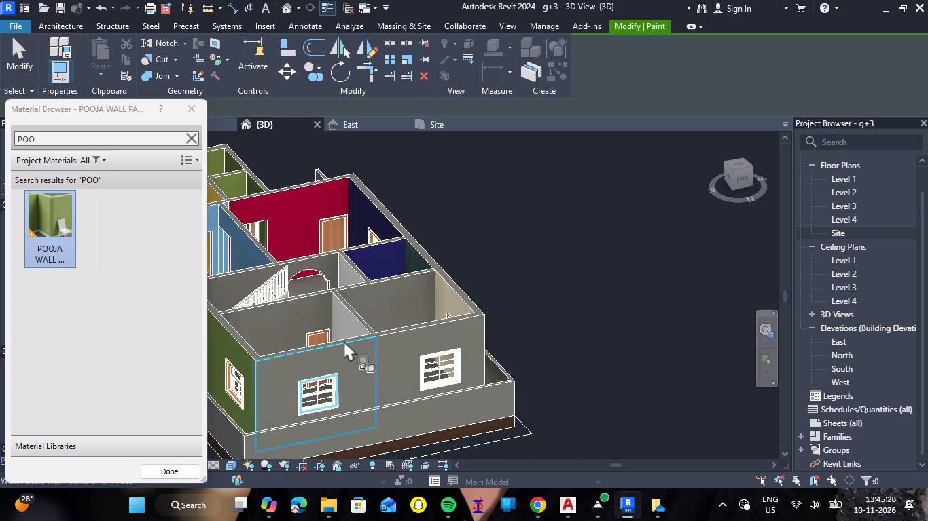
click(344, 341)
click(399, 341)
Paint the larger rear room's face of the partition between the two rear rooms with the BATHROOM WALL material.
shift+middle_drag(556, 325, 504, 345)
shift+right_drag(556, 325, 504, 345)
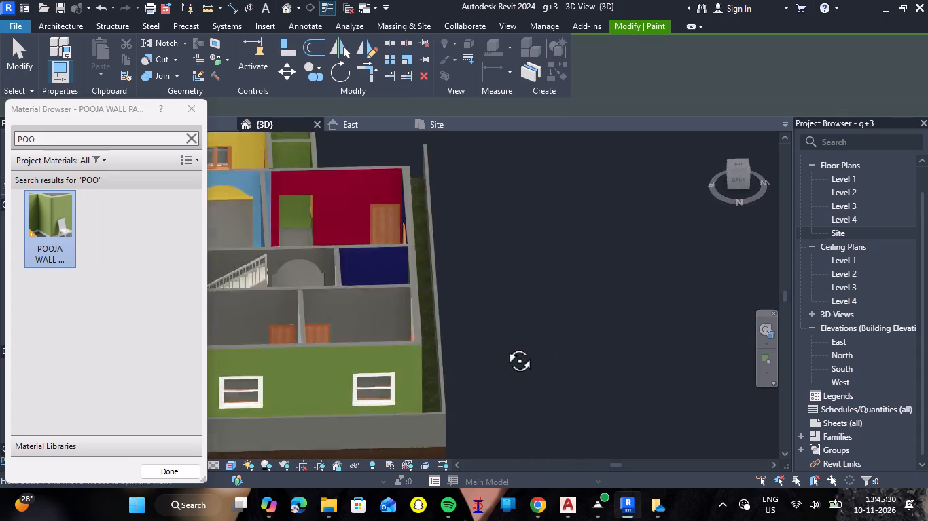
shift+right_drag(504, 345, 535, 347)
shift+middle_drag(504, 345, 535, 347)
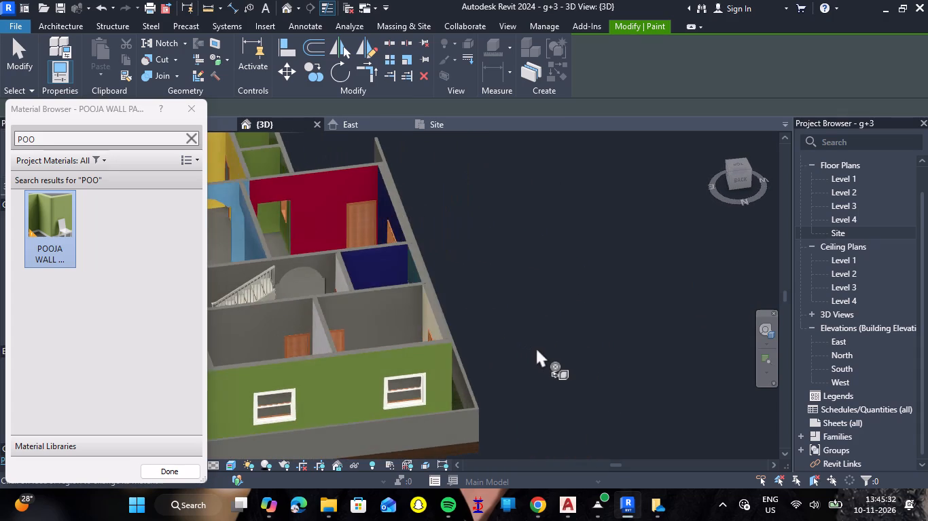
scroll(537, 347, down, 3)
scroll(388, 338, up, 6)
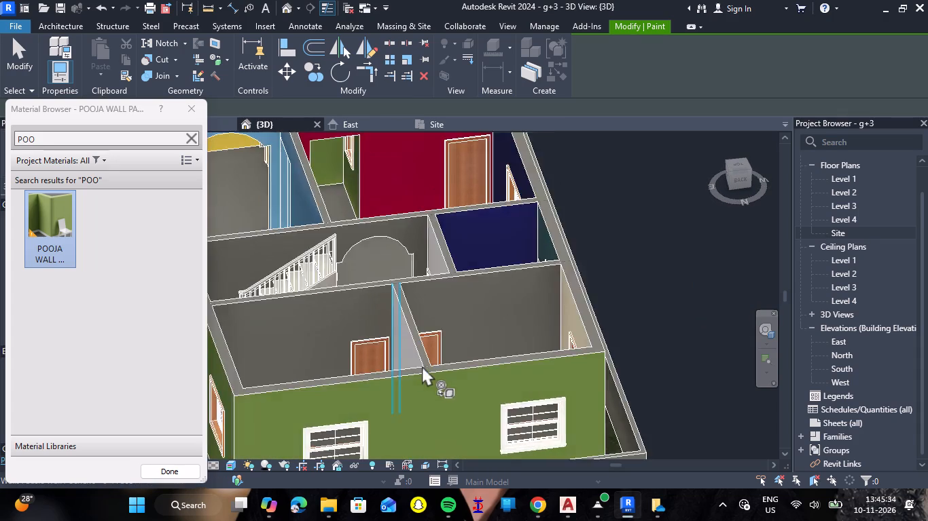
scroll(422, 362, up, 5)
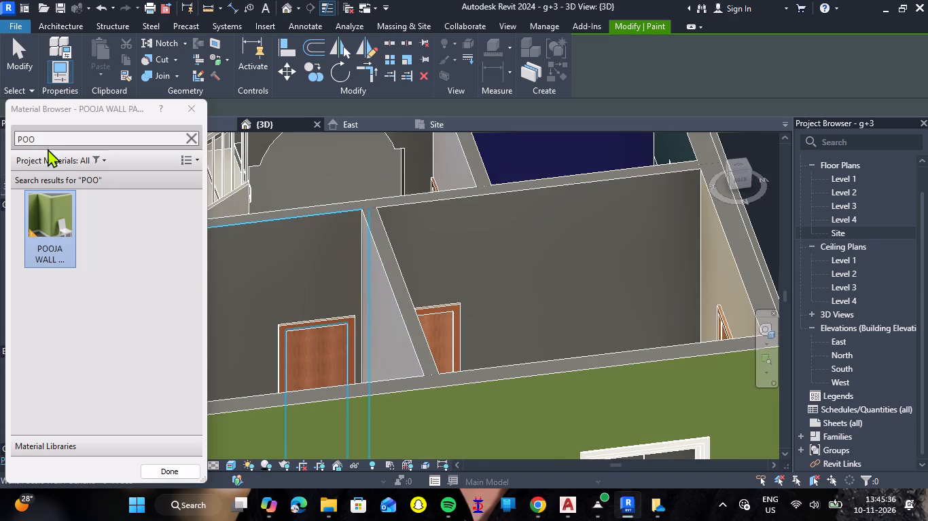
double_click(85, 139)
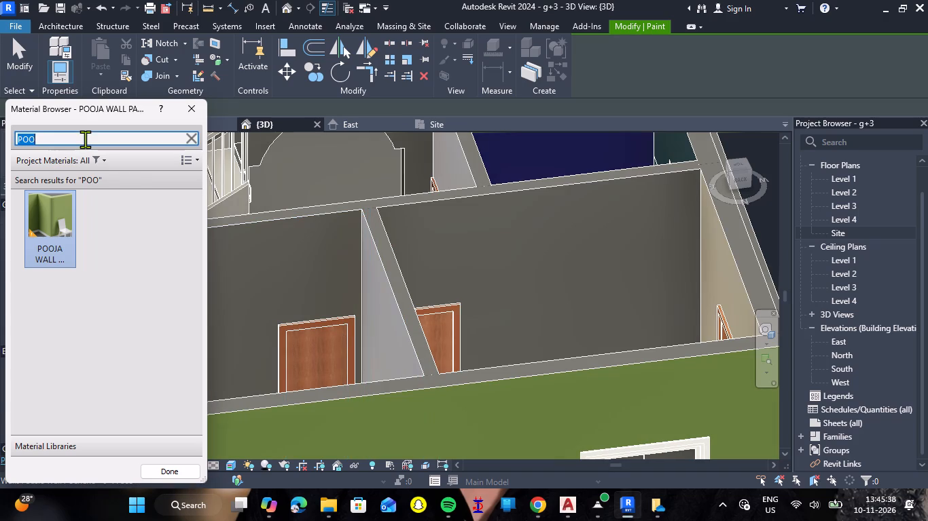
key(BackSpace)
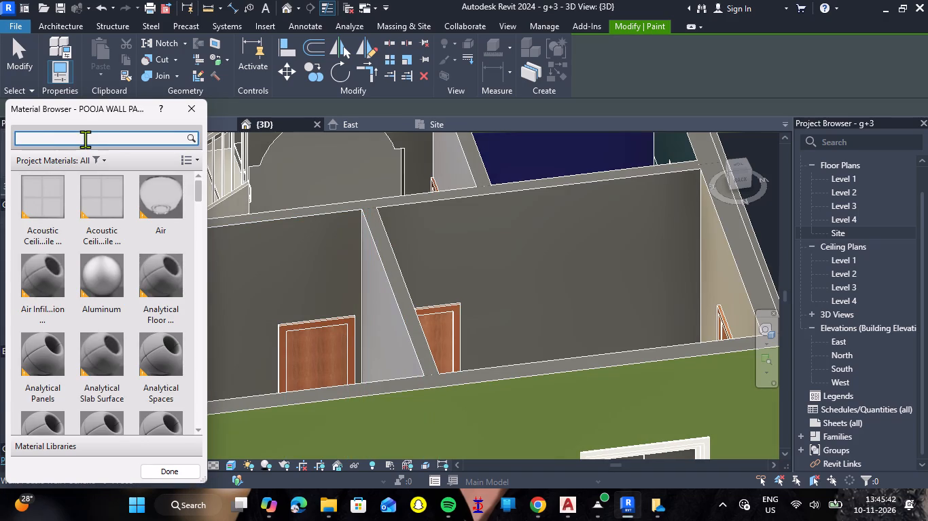
text(BATH)
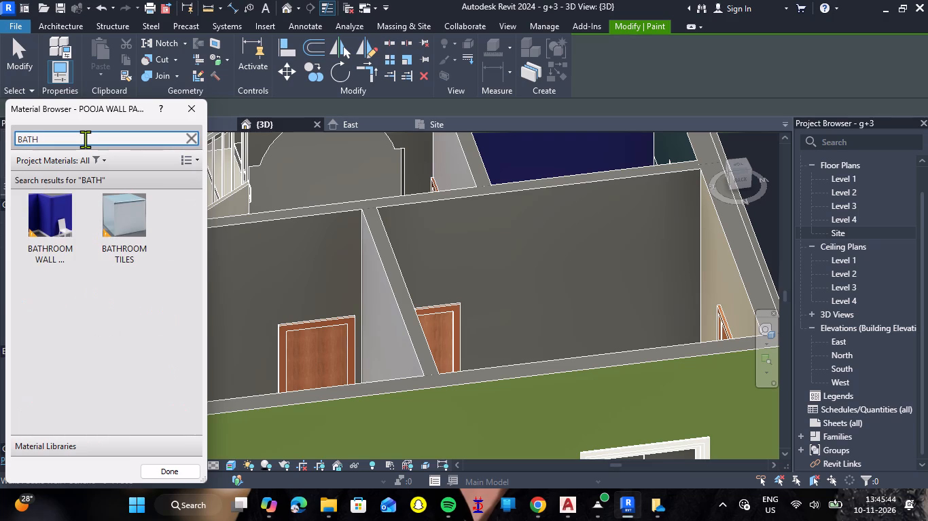
click(58, 214)
click(372, 309)
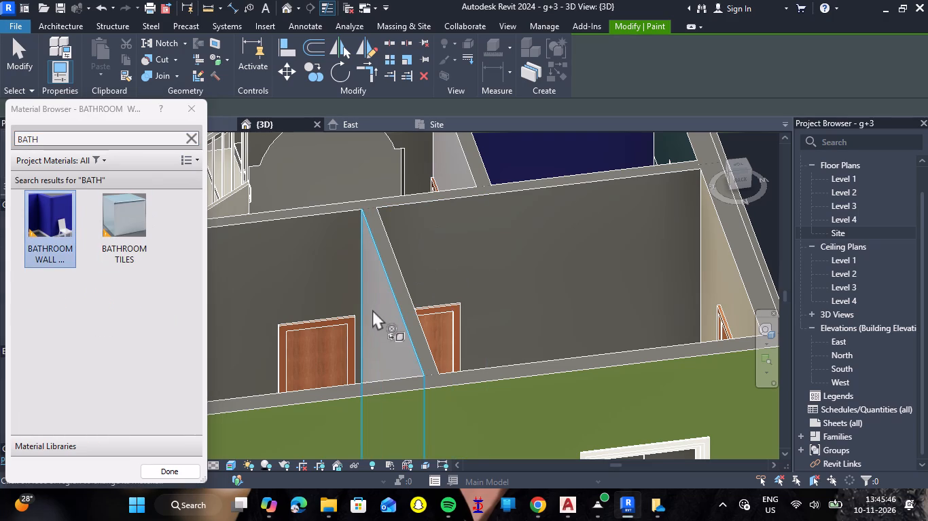
Paint the grey wall containing the door in the larger rear room with the LAVENDER WHITE material.
scroll(373, 309, down, 4)
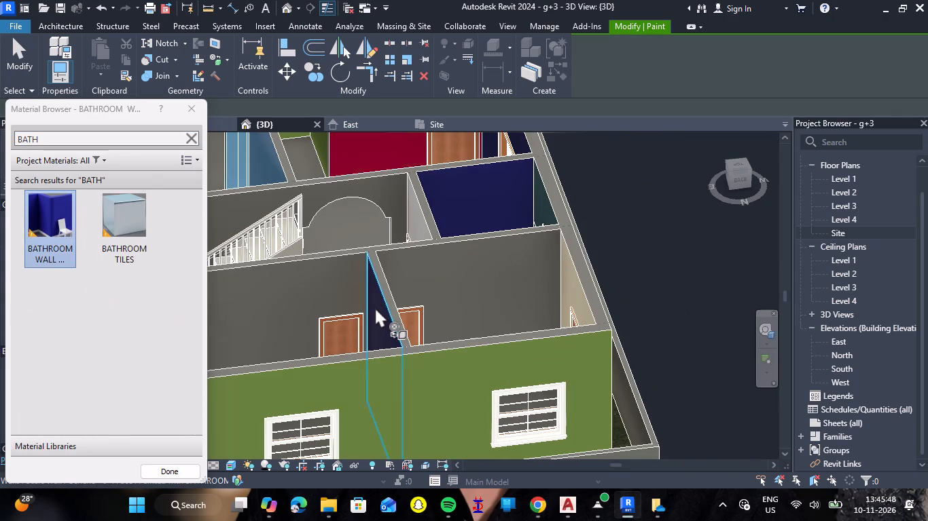
click(63, 138)
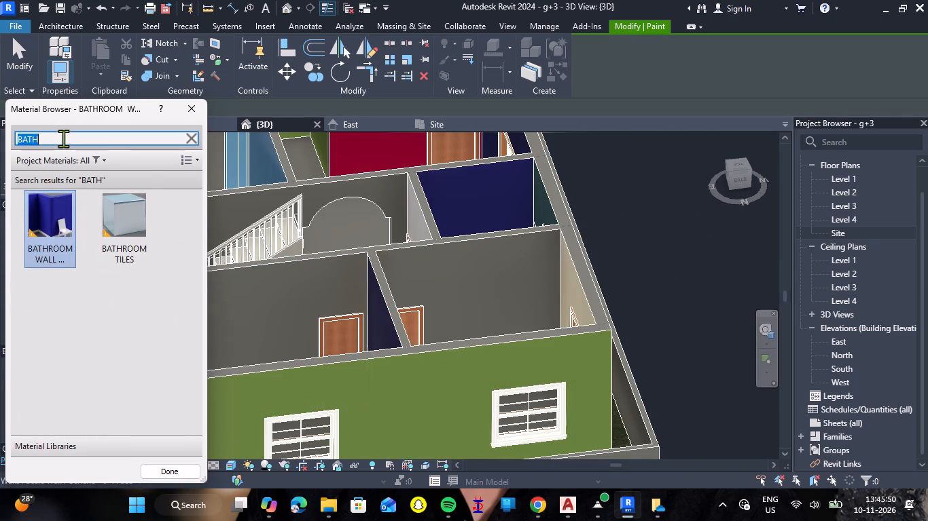
text(LAV)
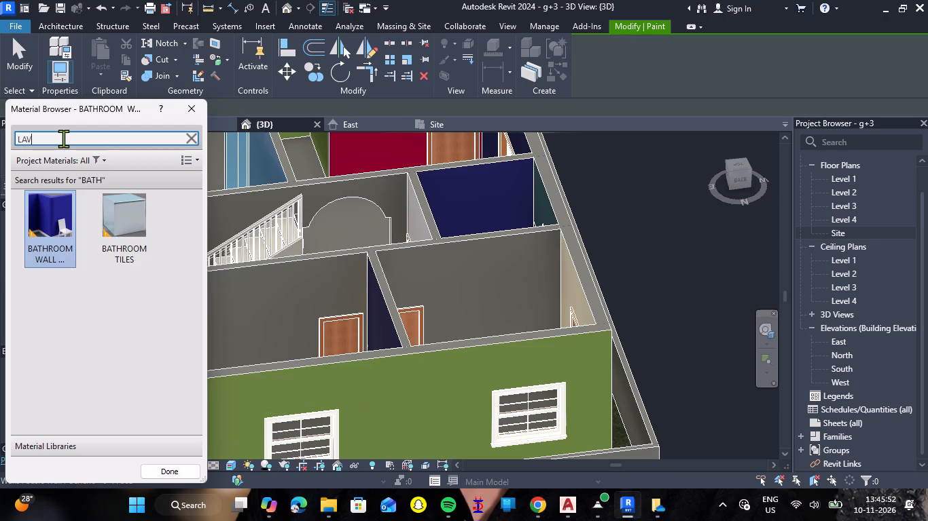
click(34, 206)
click(298, 297)
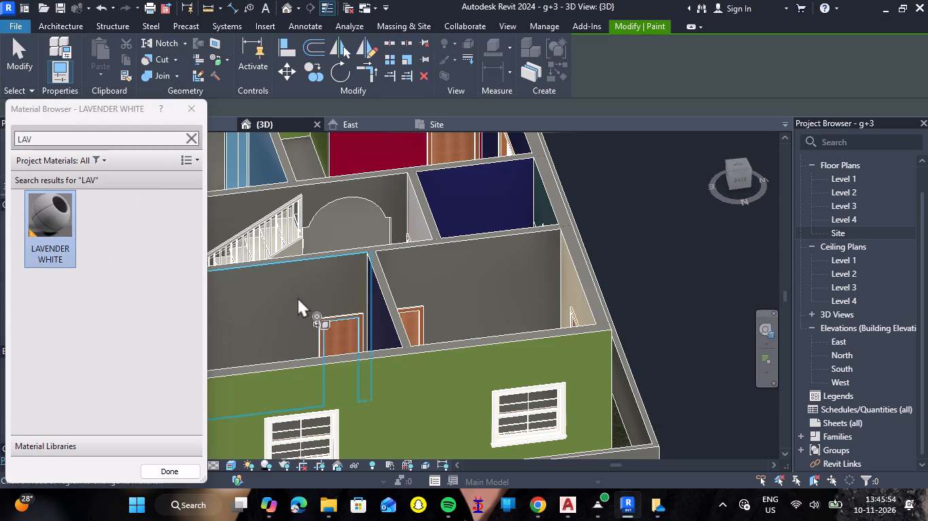
Repaint the cream partition face in the smaller rear room with the LAVENDER WHITE material.
scroll(298, 297, down, 5)
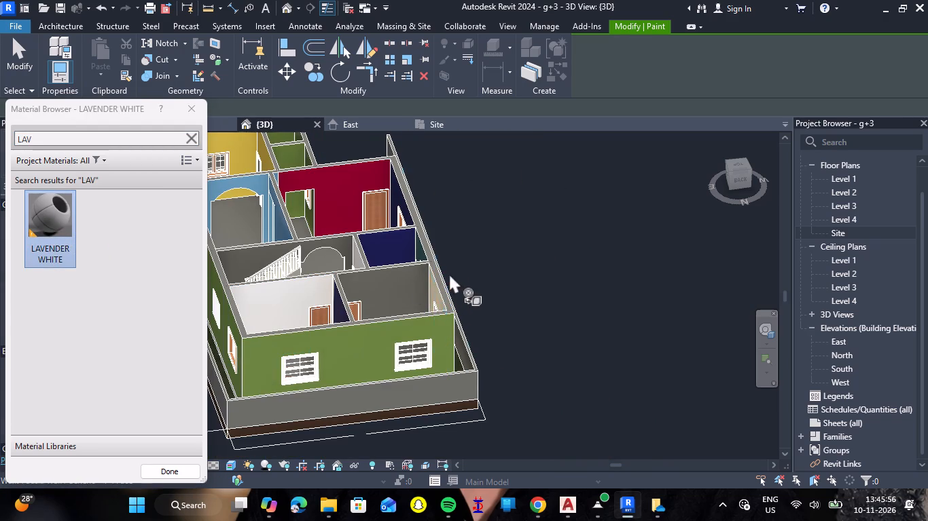
shift+right_drag(464, 270, 439, 303)
shift+middle_drag(464, 270, 439, 303)
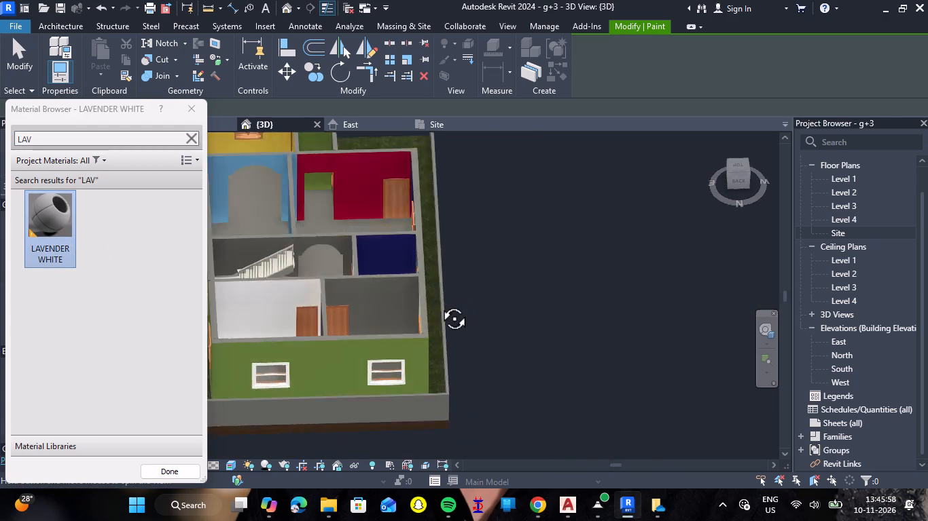
shift+right_drag(439, 303, 358, 300)
shift+middle_drag(439, 303, 358, 300)
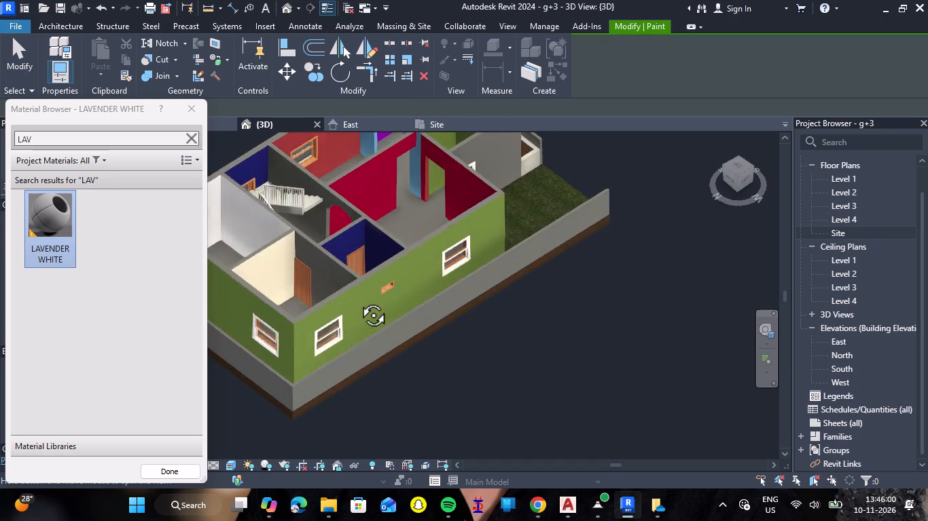
shift+right_drag(358, 300, 319, 311)
shift+middle_drag(358, 300, 319, 311)
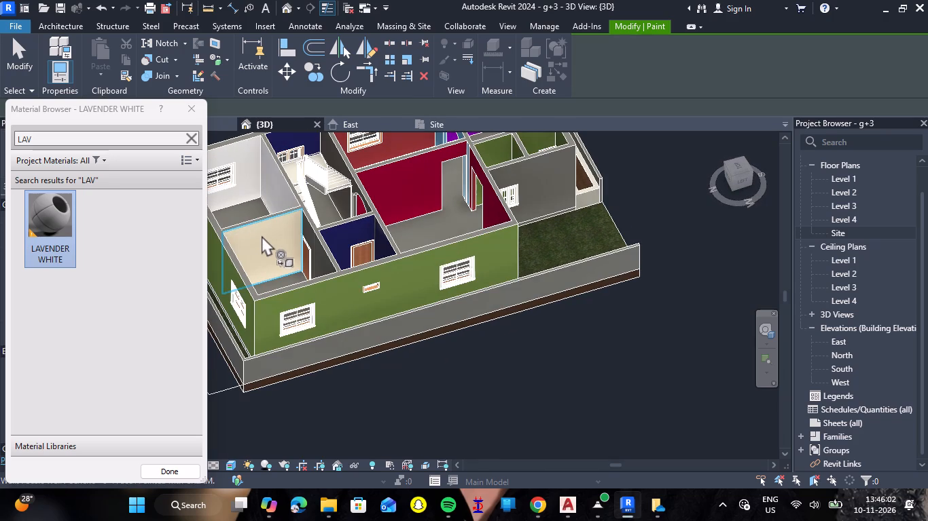
click(262, 235)
Paint the inner face of the smaller rear room's exterior side wall, containing the window, with the LAVENDER WHITE material.
shift+middle_drag(365, 256, 204, 234)
shift+right_drag(361, 265, 204, 234)
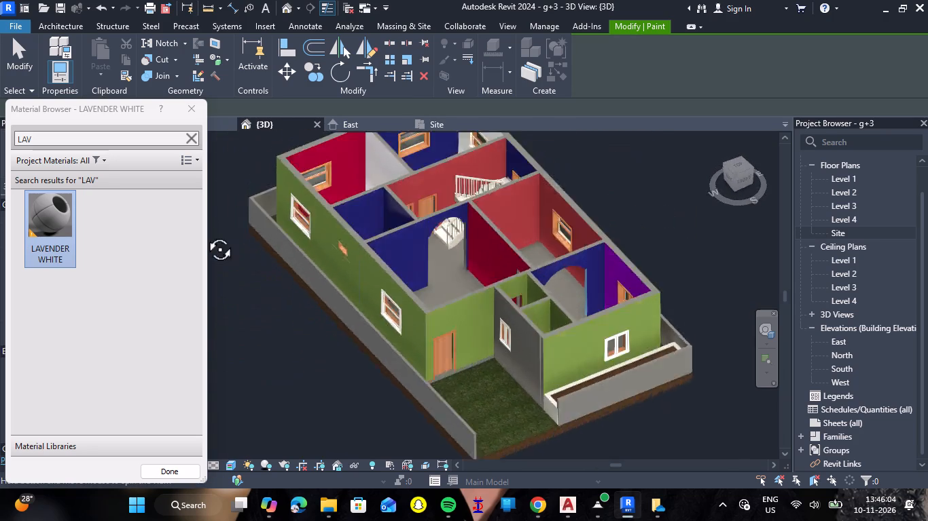
shift+right_drag(204, 234, 151, 229)
shift+middle_drag(204, 234, 151, 229)
scroll(372, 160, up, 7)
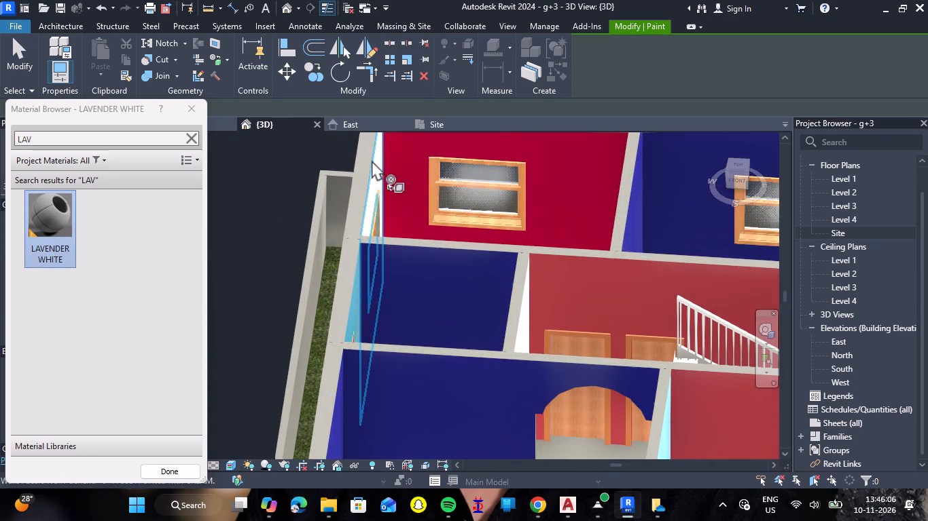
click(374, 174)
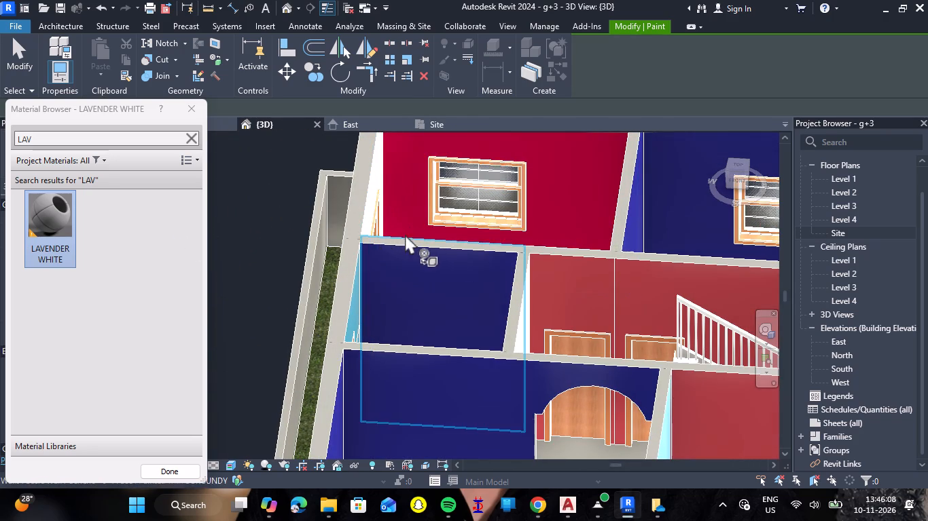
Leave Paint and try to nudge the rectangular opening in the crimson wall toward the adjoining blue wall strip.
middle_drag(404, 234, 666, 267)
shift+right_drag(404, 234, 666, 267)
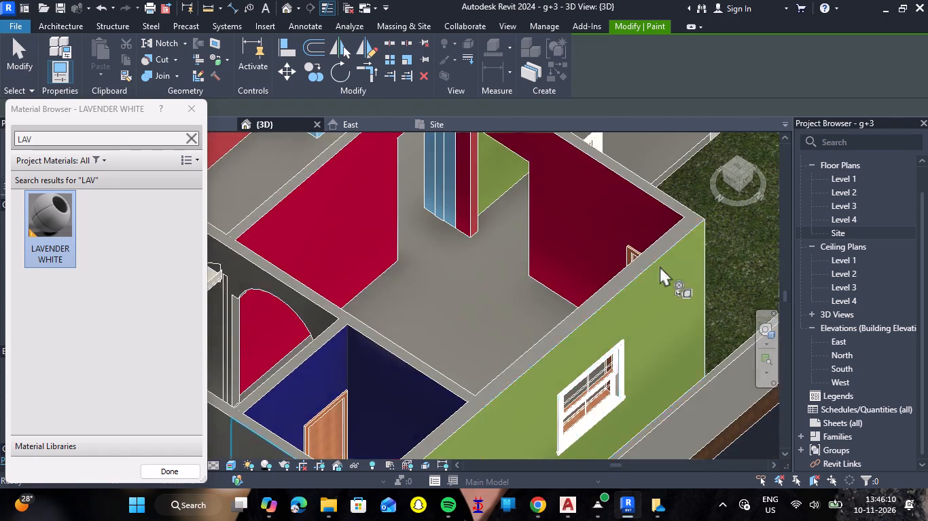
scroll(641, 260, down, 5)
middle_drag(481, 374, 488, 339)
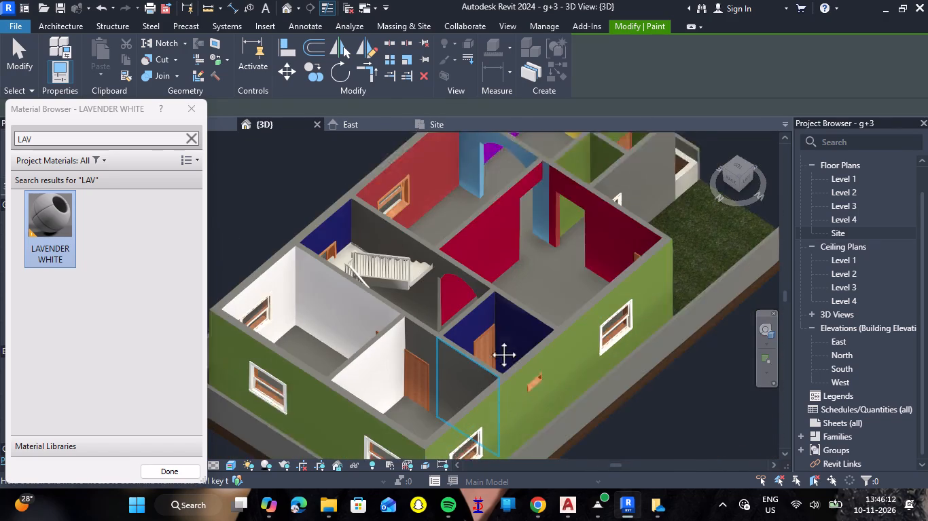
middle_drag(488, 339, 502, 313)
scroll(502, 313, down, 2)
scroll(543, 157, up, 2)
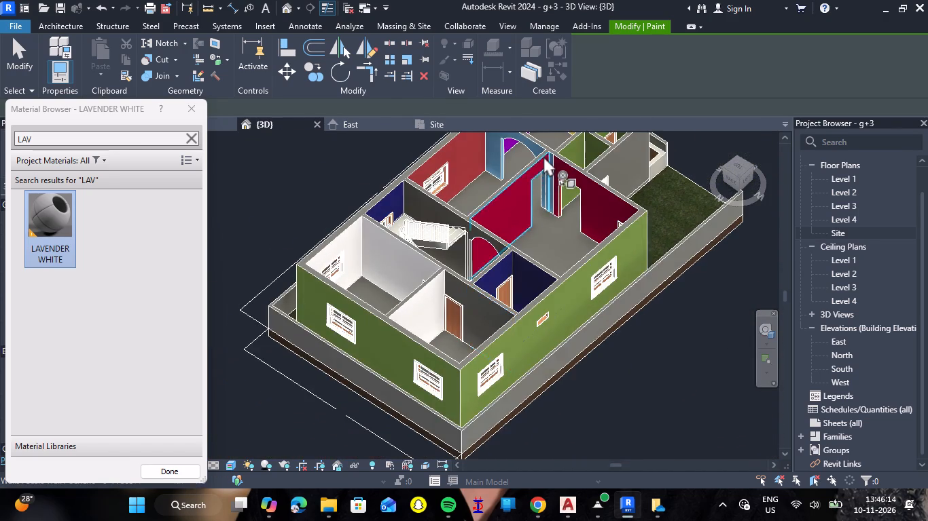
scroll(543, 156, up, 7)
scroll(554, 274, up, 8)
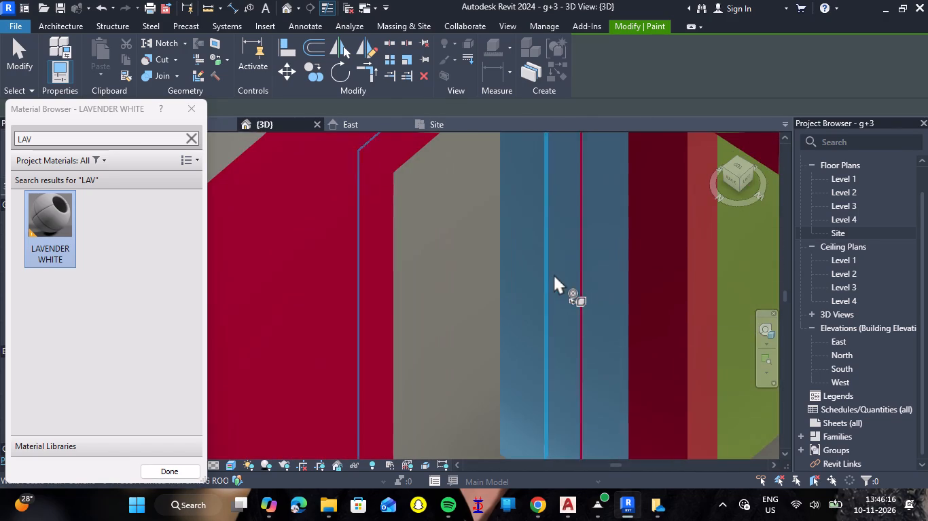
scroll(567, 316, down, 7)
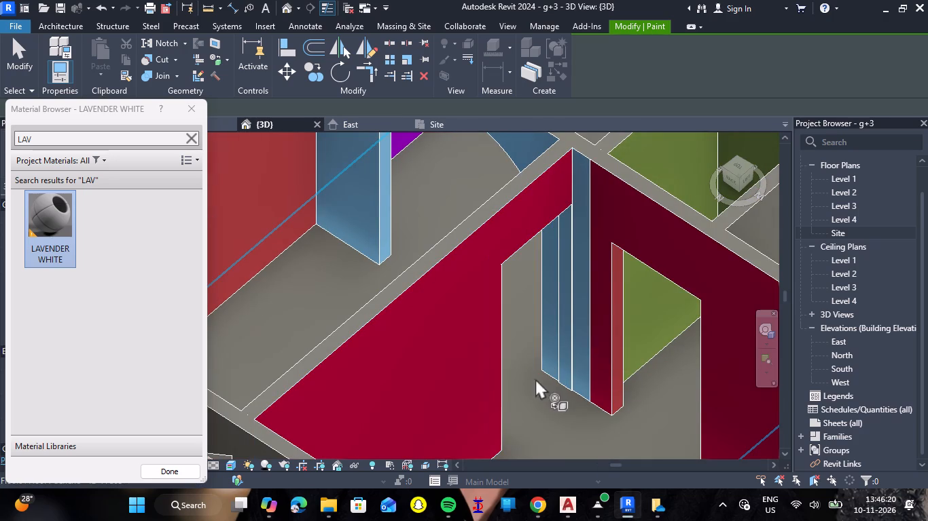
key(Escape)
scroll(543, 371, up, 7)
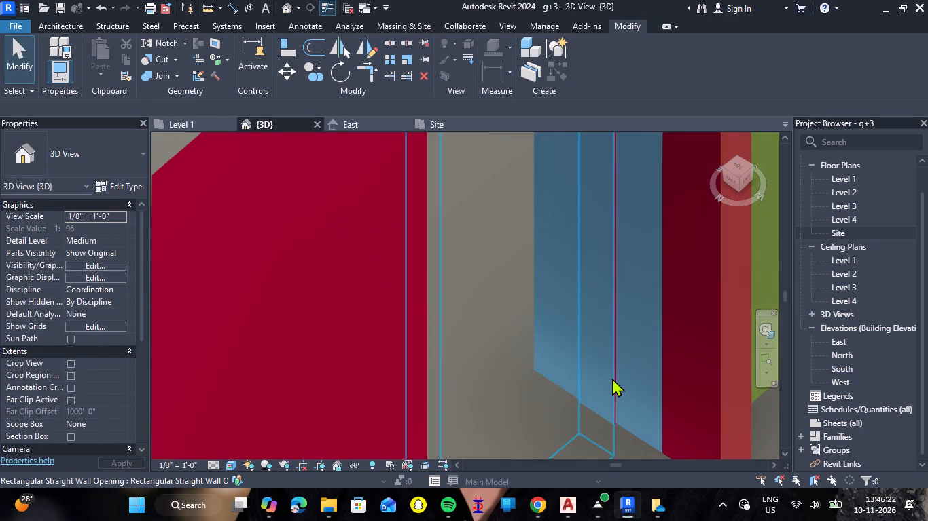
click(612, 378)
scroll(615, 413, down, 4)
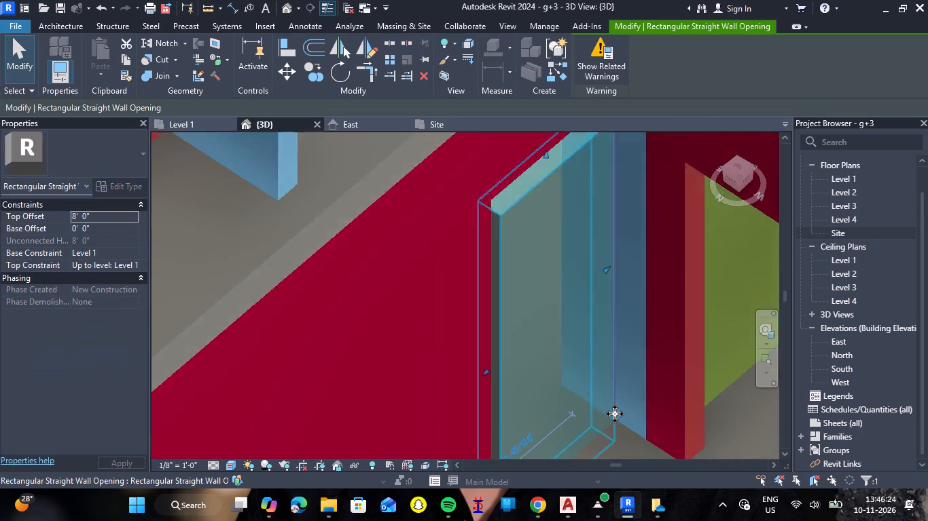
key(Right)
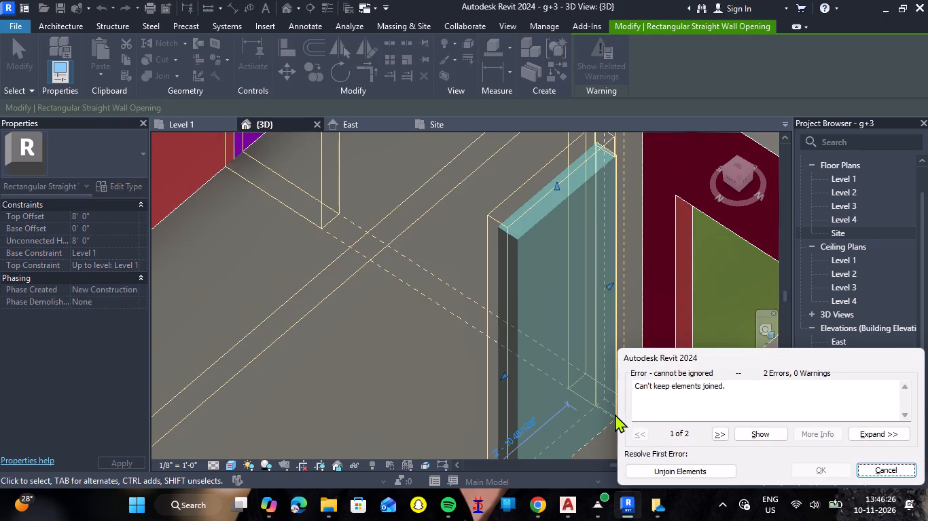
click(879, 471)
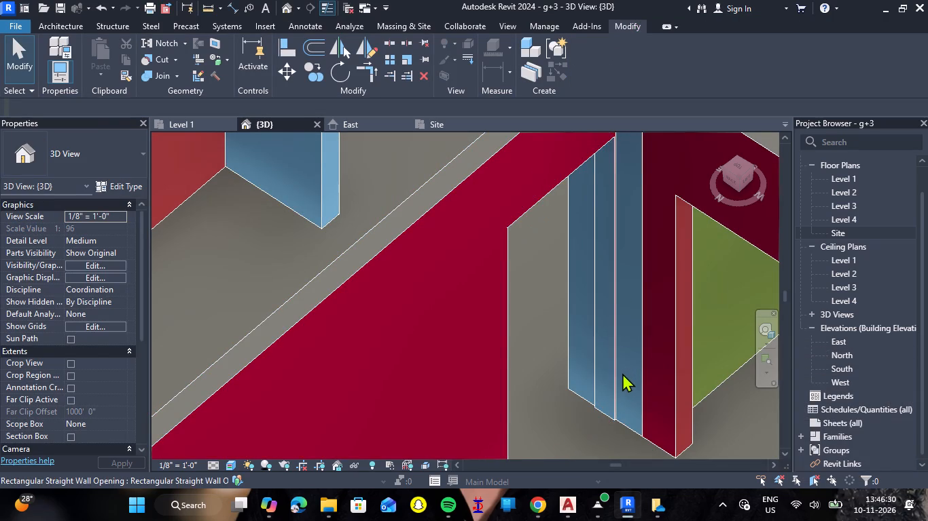
Narrow the rectangular opening in the crimson wall by pulling in its side nearest the blue wall strip.
click(610, 377)
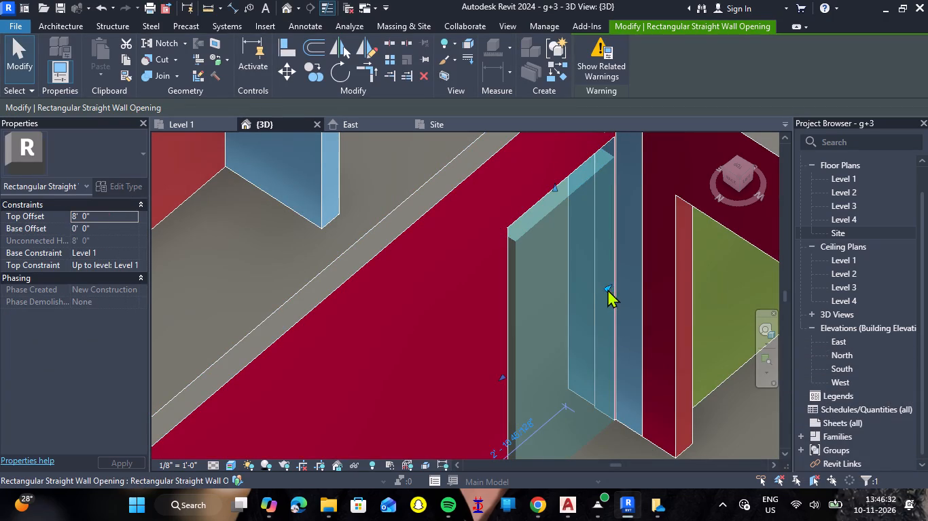
drag(607, 289, 594, 303)
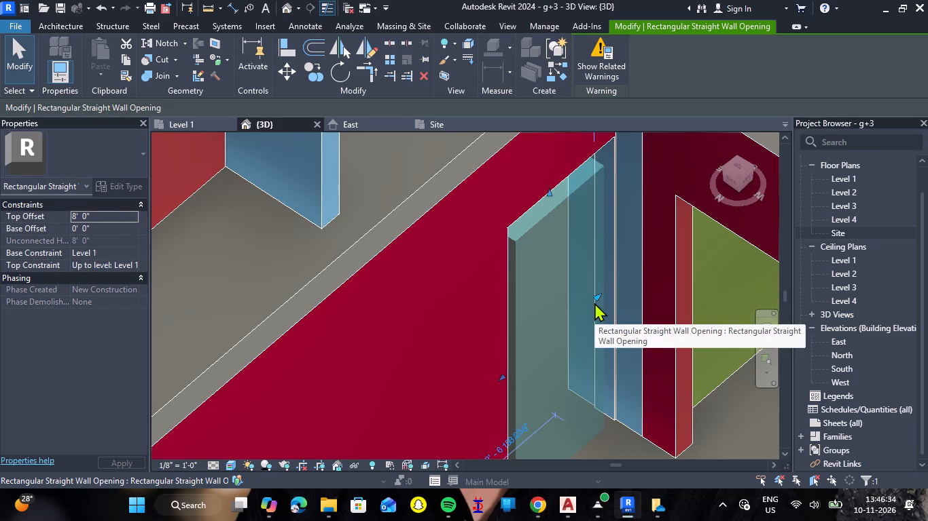
click(717, 333)
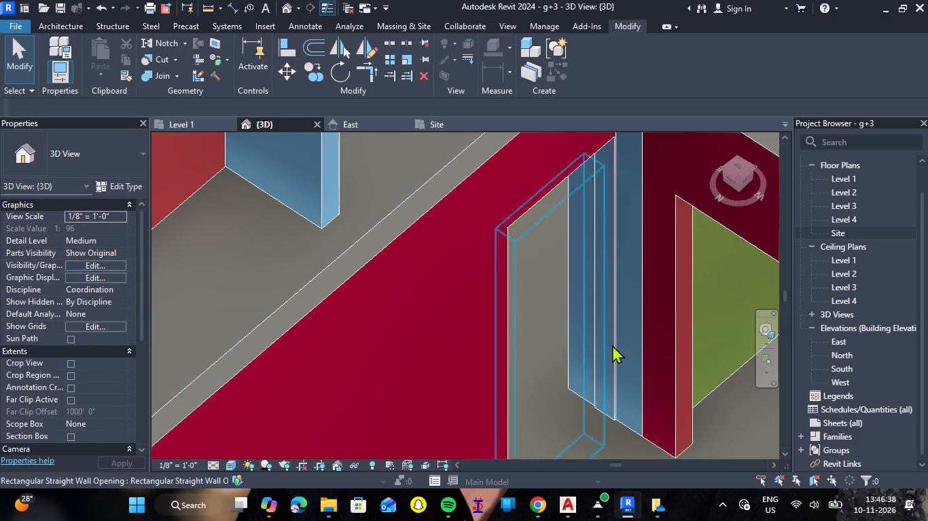
scroll(622, 359, up, 8)
scroll(602, 341, down, 2)
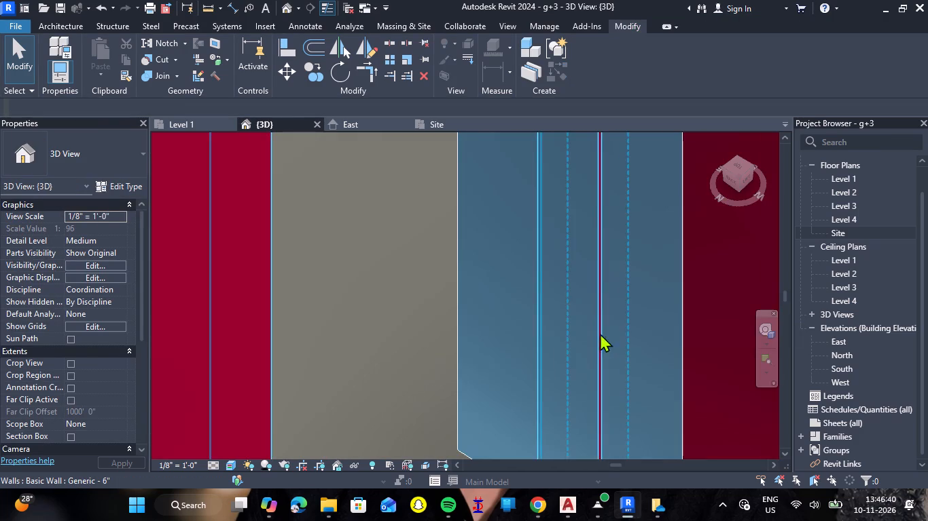
Examine the painted ground-floor rooms, focusing on the small rear room with the door and unpainted wall faces.
scroll(600, 333, down, 11)
double_click(599, 381)
scroll(604, 360, down, 10)
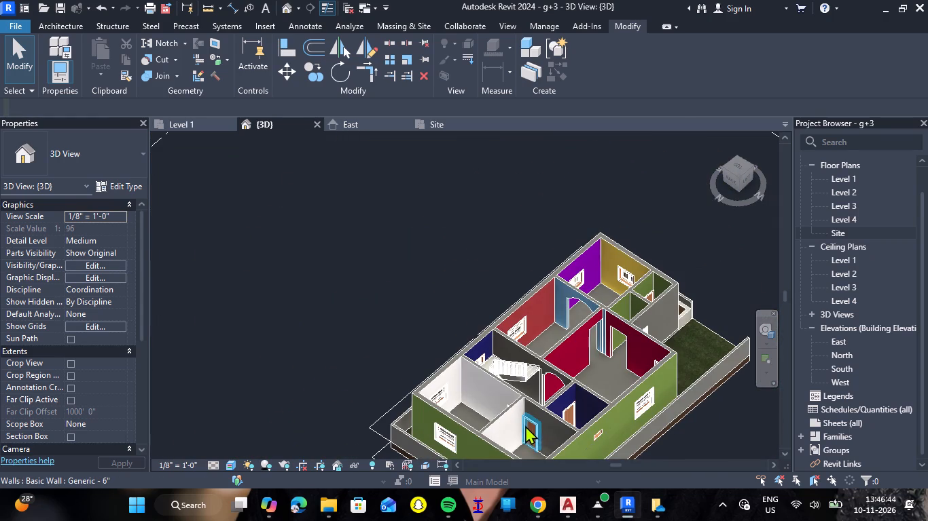
middle_drag(524, 424, 525, 370)
scroll(527, 393, up, 5)
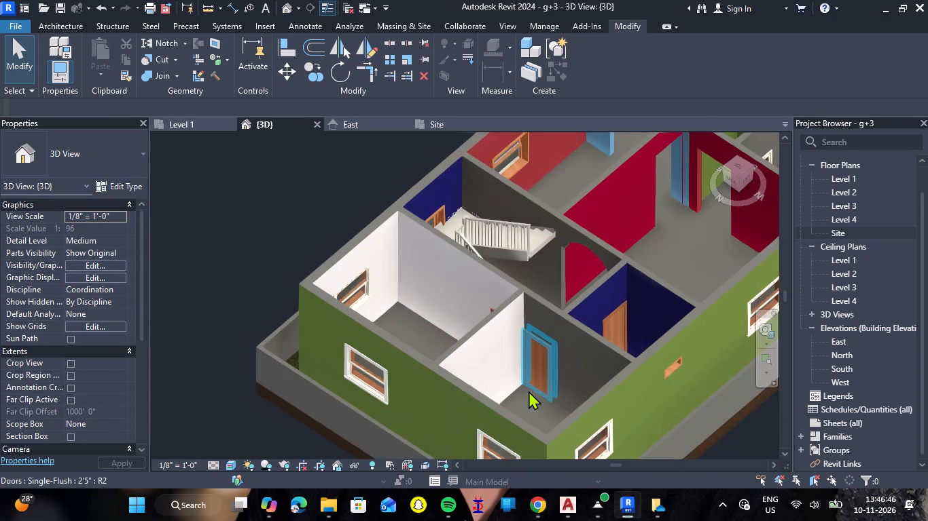
scroll(529, 387, up, 5)
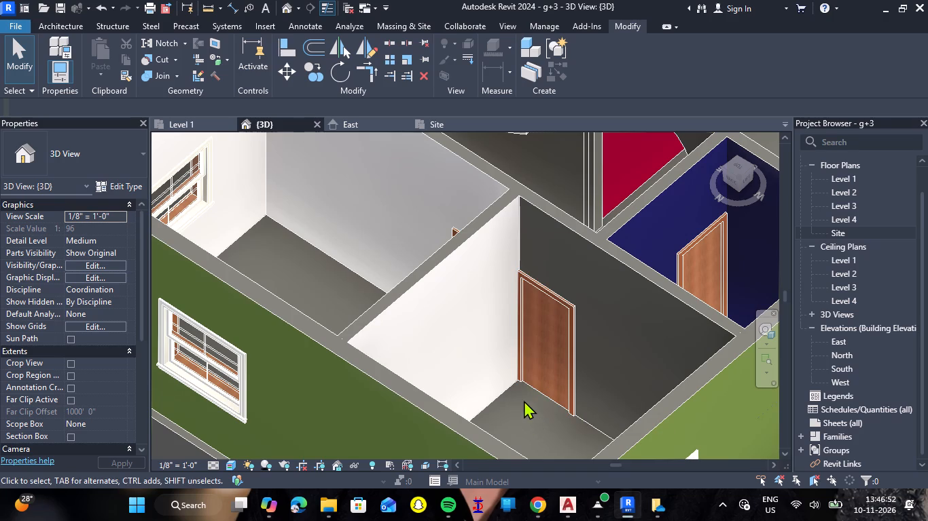
scroll(529, 385, down, 10)
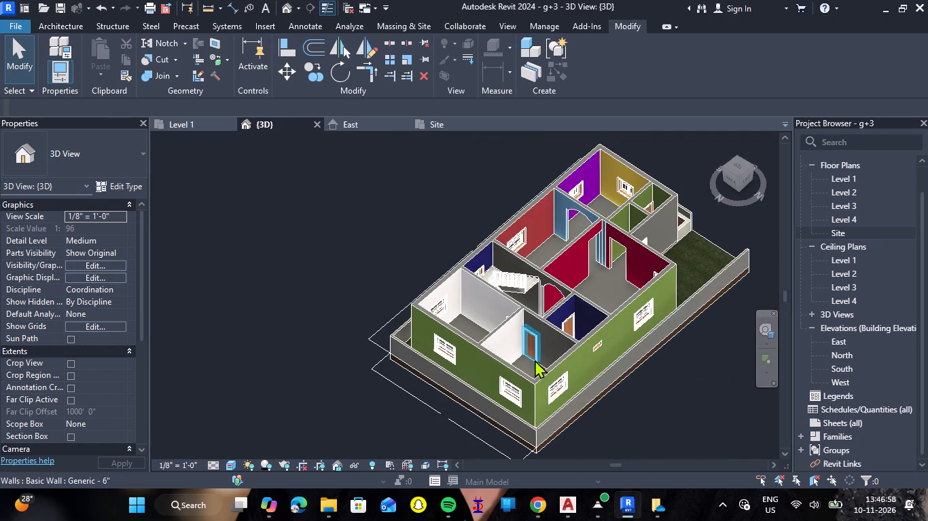
Create a new project material named FLOOR TILES.
click(545, 18)
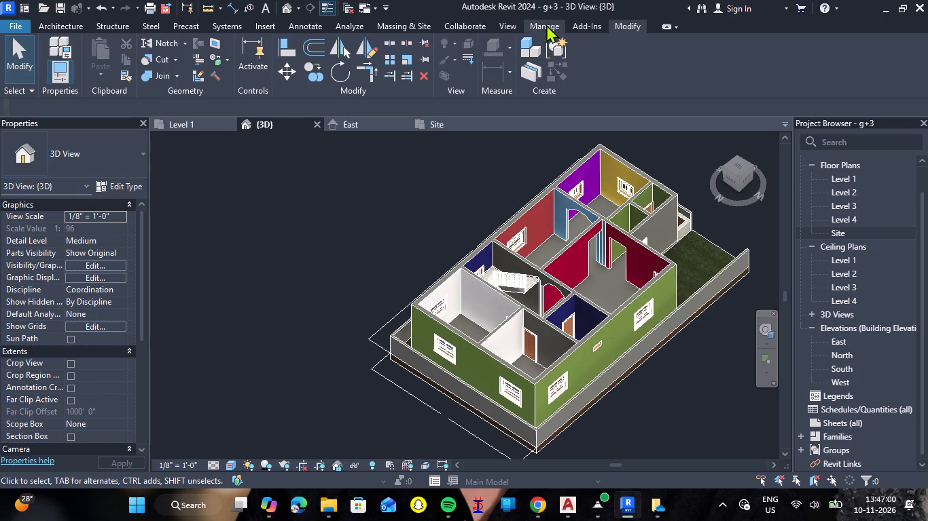
click(546, 24)
click(52, 54)
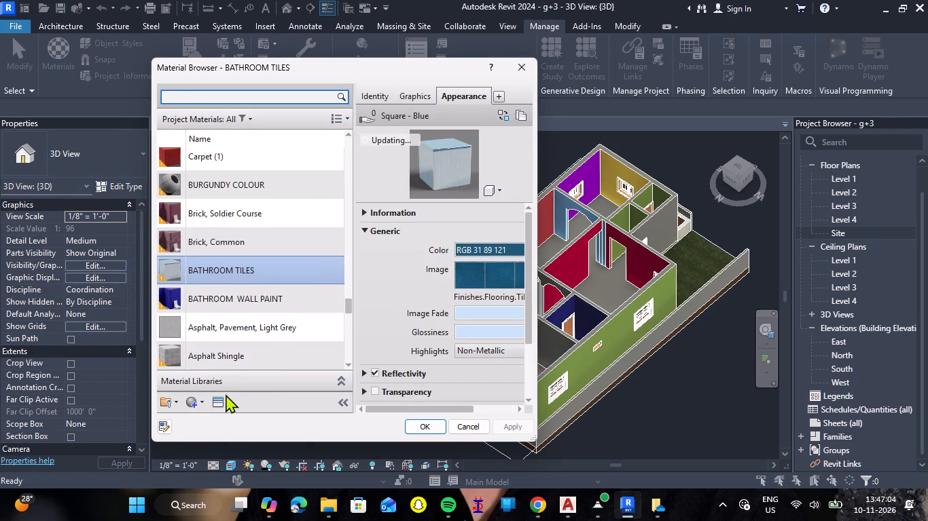
click(202, 405)
click(211, 413)
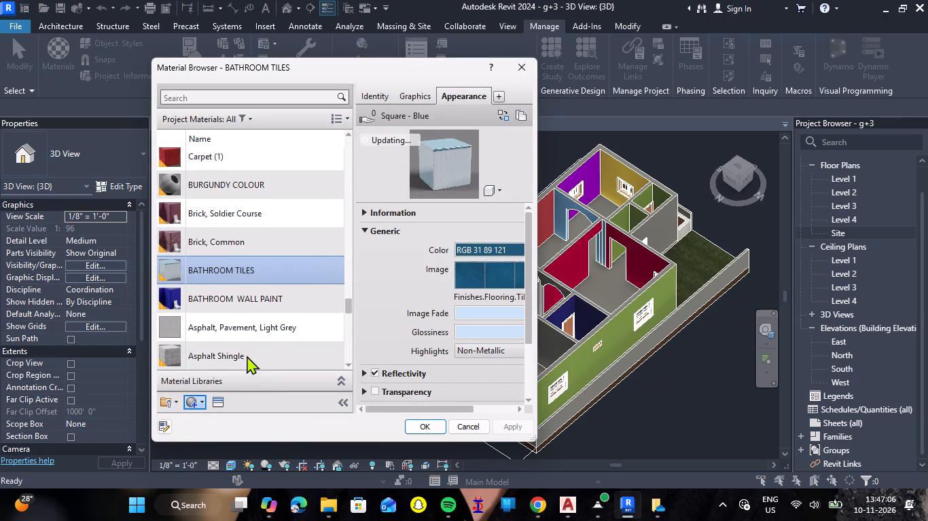
right_click(280, 257)
click(318, 311)
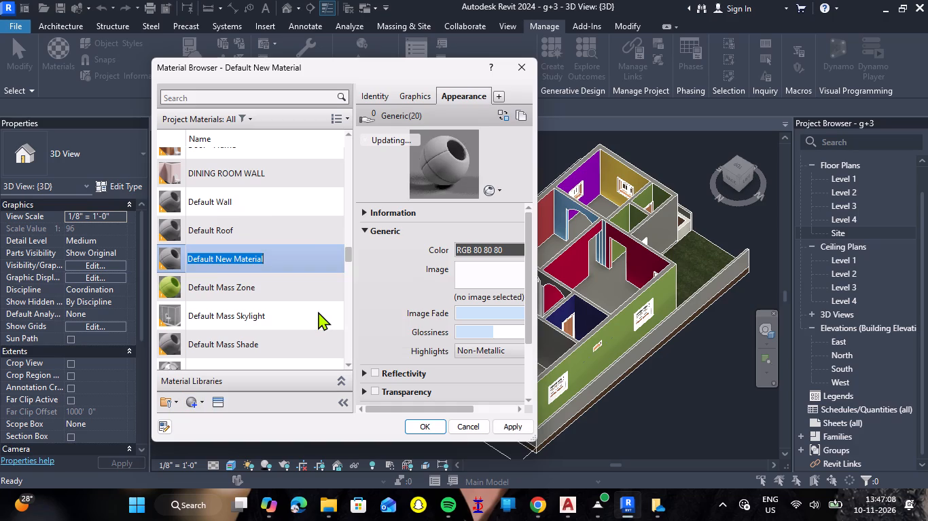
key(BackSpace)
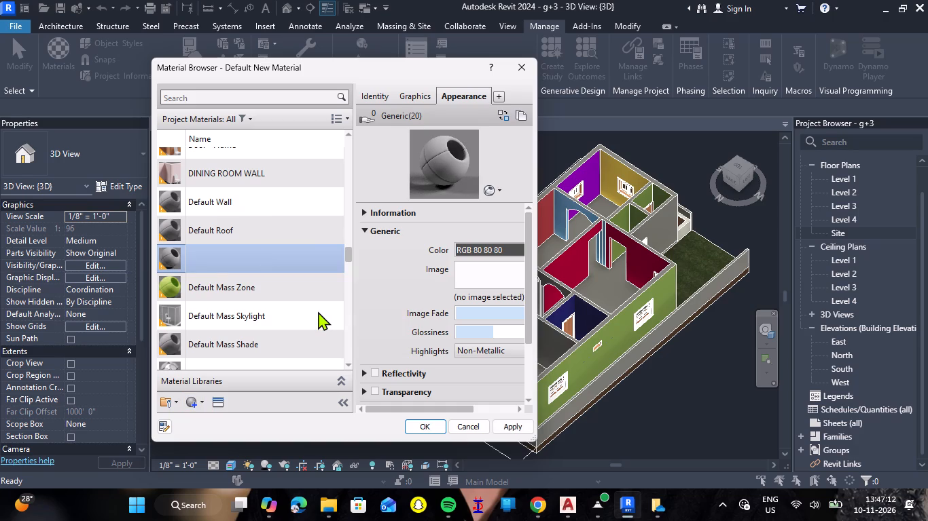
text(FLOOR TILES)
key(Return)
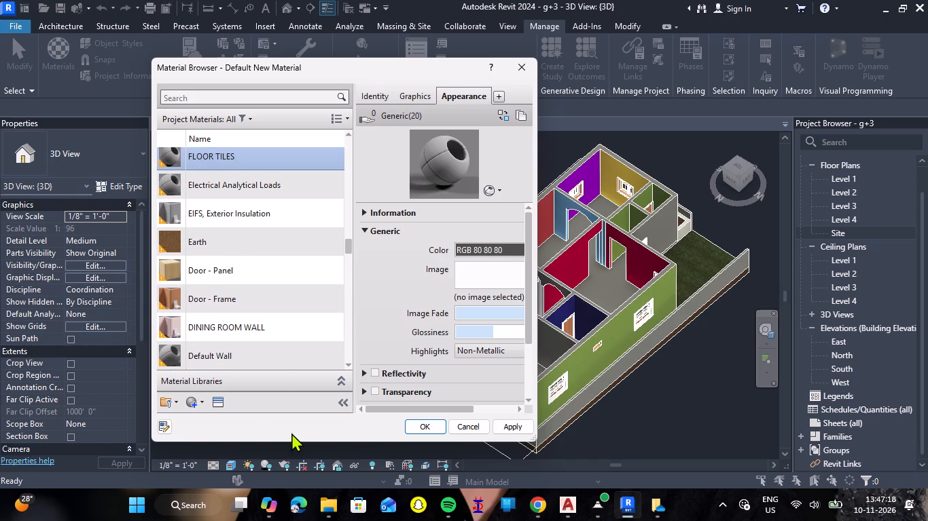
Browse the appearance library to the Stone: Granite assets for the FLOOR TILES material.
click(228, 406)
click(228, 406)
click(219, 404)
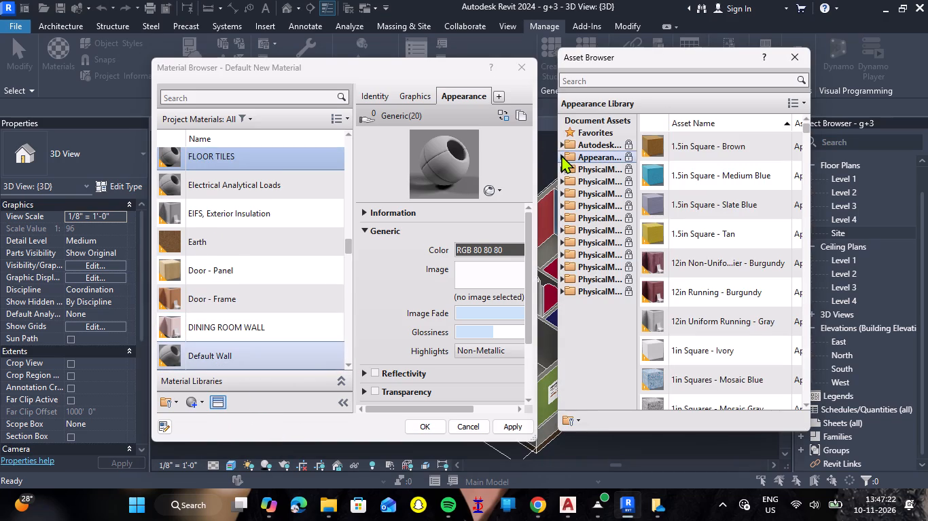
click(561, 155)
scroll(611, 304, down, 2)
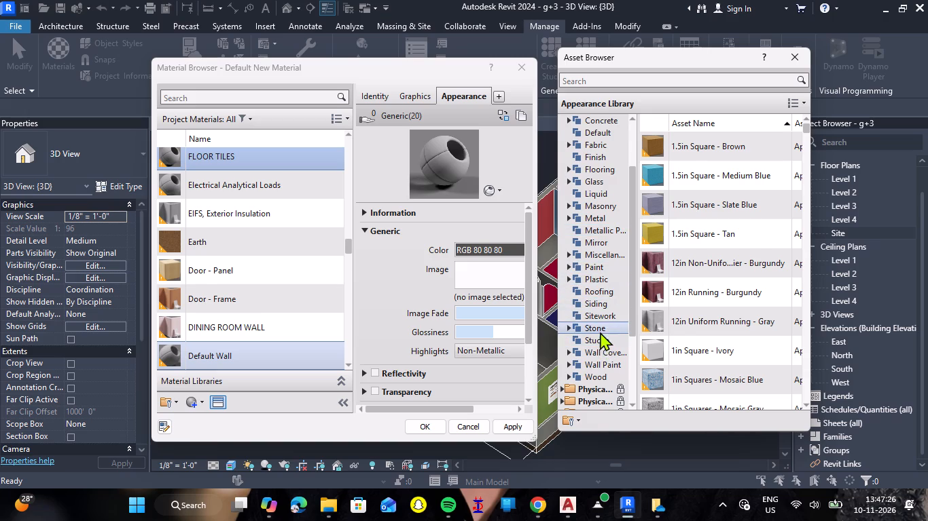
click(570, 328)
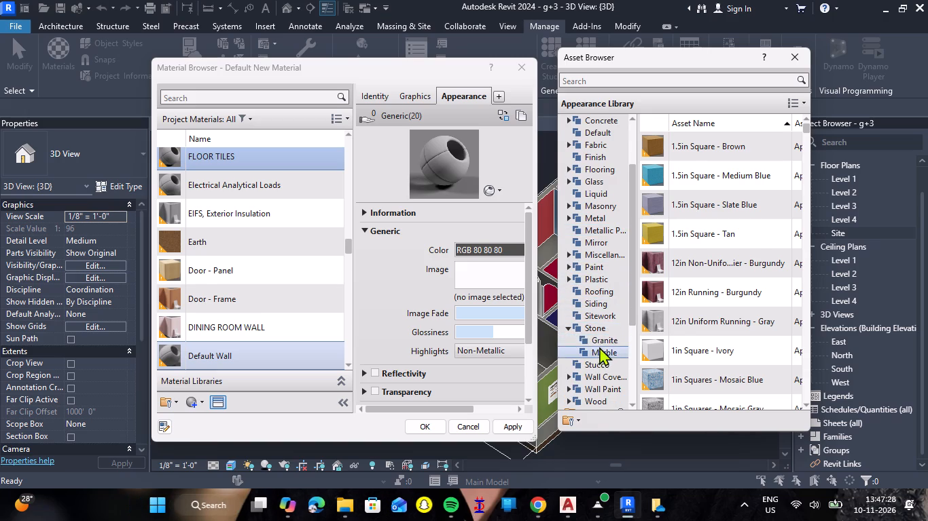
click(599, 342)
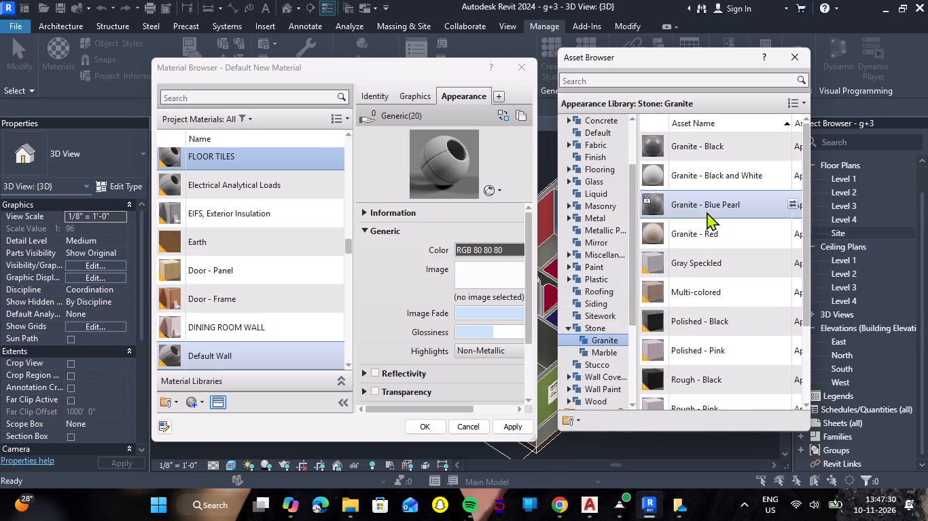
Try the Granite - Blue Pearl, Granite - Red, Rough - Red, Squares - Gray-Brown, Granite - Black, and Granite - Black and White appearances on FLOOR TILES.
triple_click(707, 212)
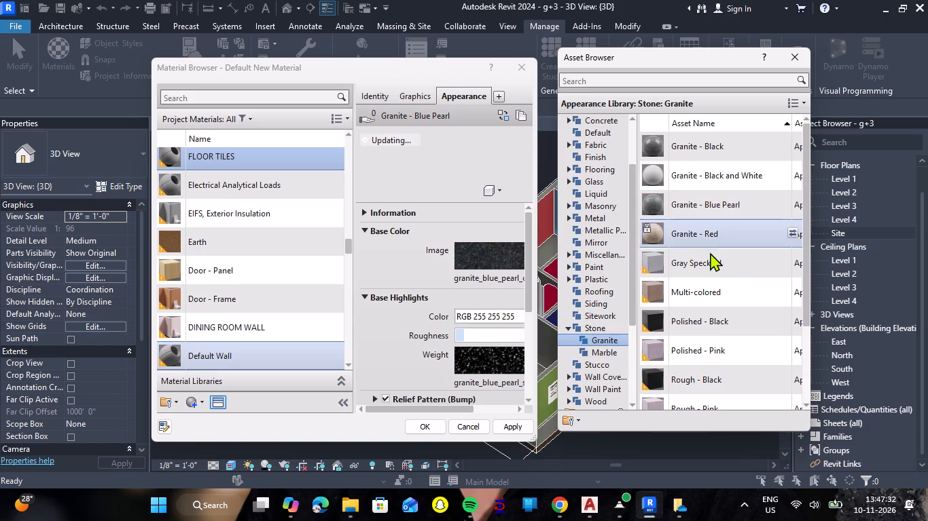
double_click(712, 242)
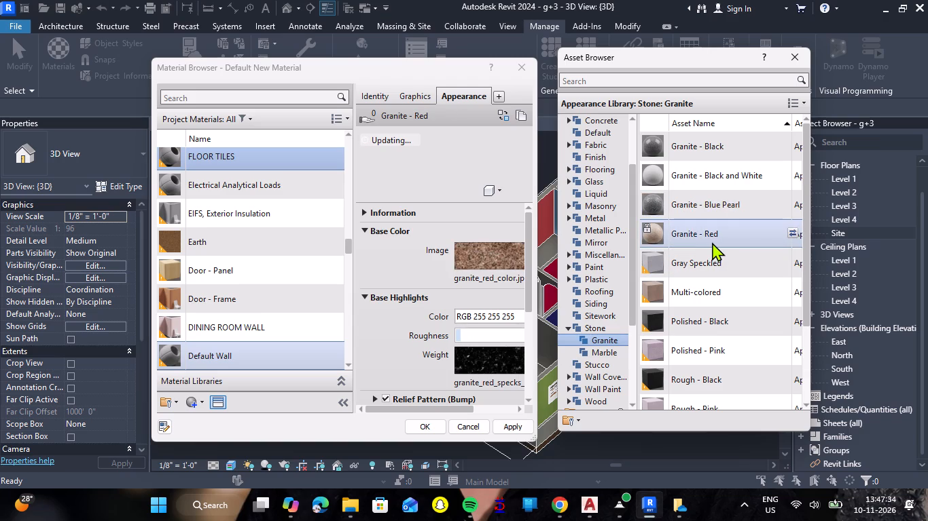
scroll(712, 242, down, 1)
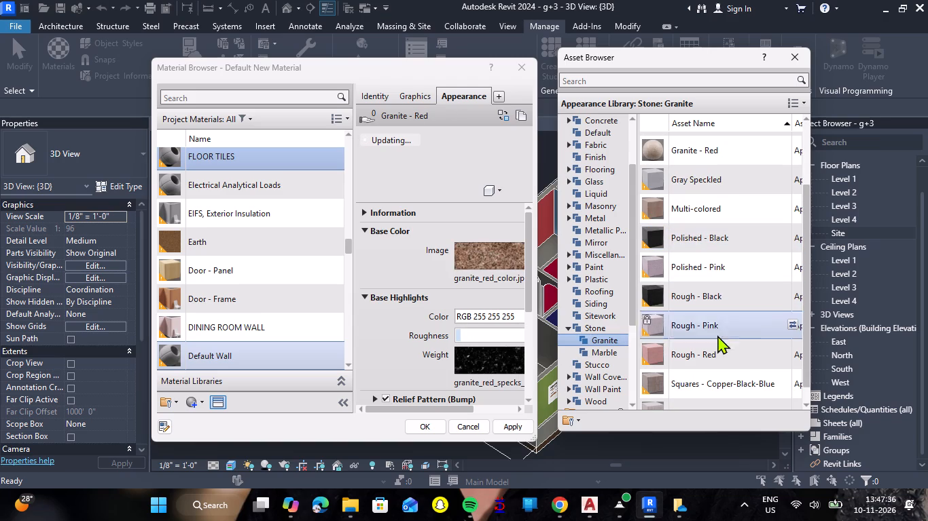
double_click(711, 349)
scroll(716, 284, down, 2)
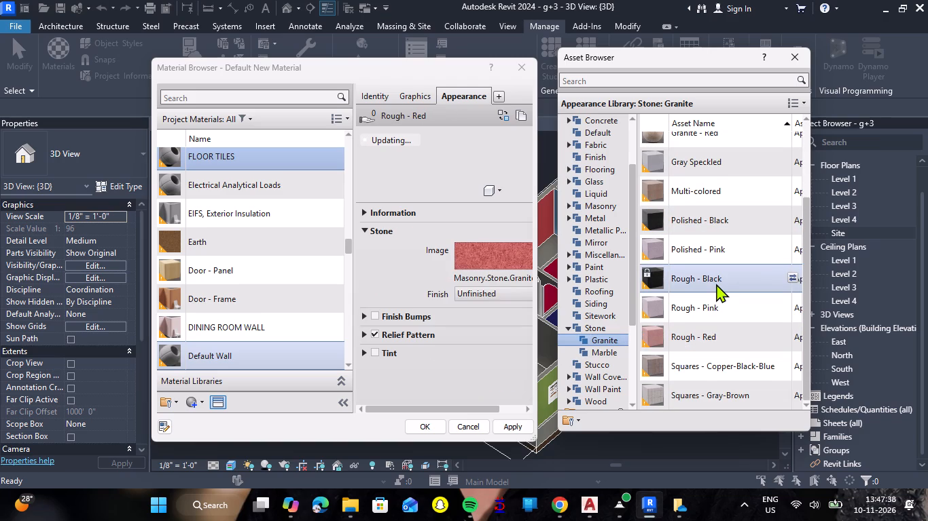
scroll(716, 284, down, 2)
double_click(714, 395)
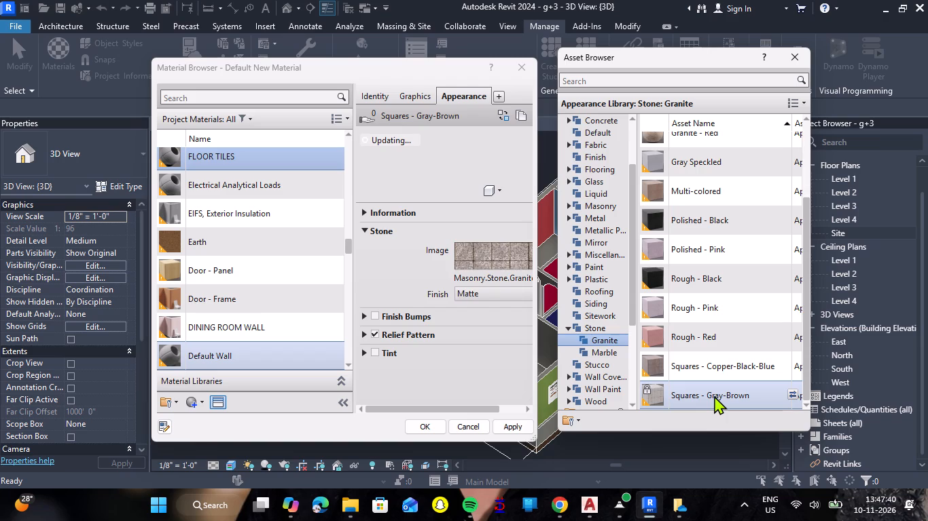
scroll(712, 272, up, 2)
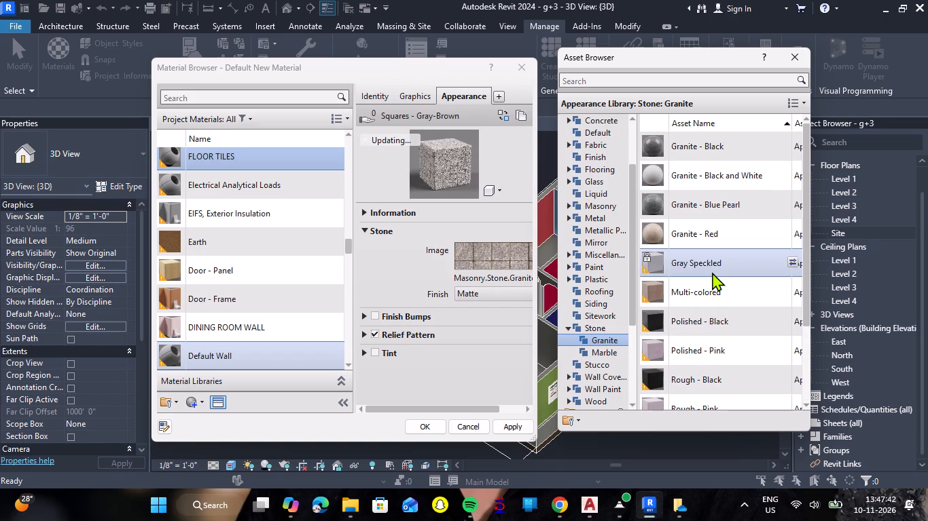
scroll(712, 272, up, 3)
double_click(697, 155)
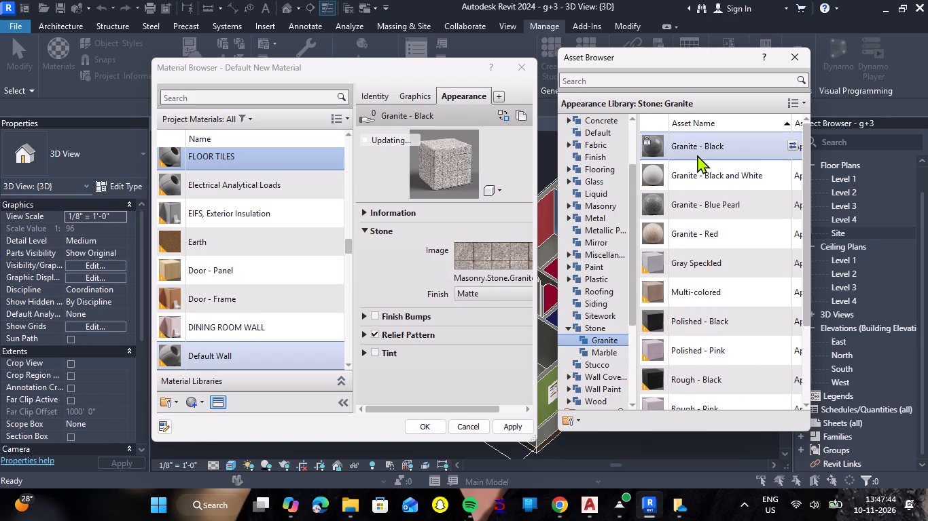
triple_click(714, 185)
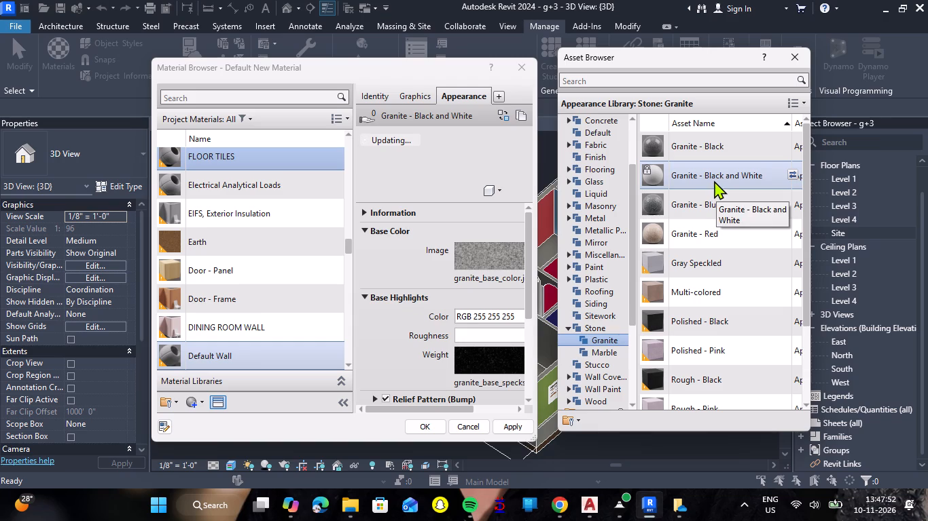
Assign the Gray Speckled granite appearance to the FLOOR TILES material and apply it.
double_click(696, 264)
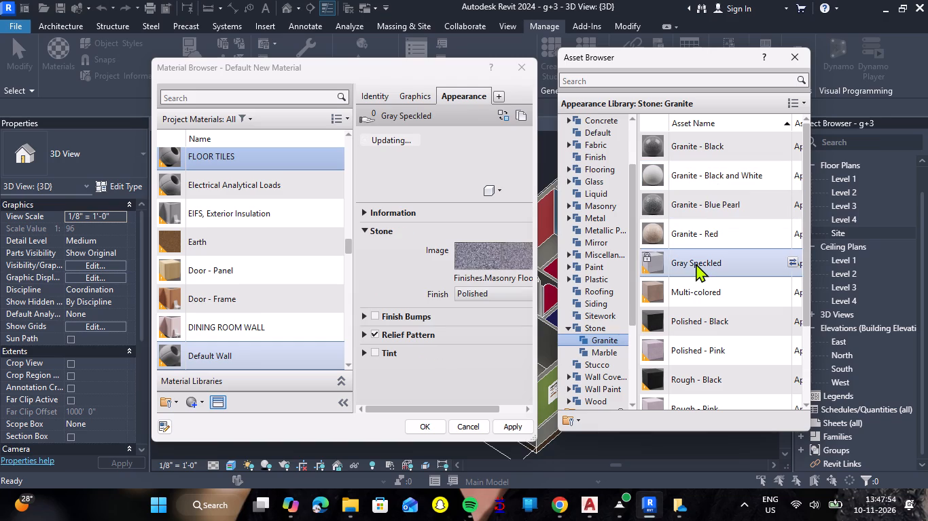
click(513, 427)
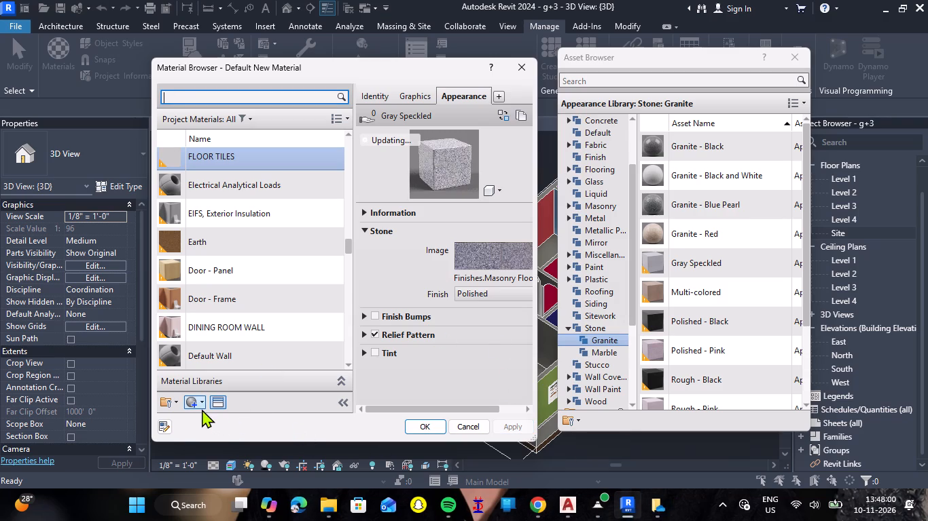
Create another new project material named STAIR CASE.
click(202, 406)
click(209, 419)
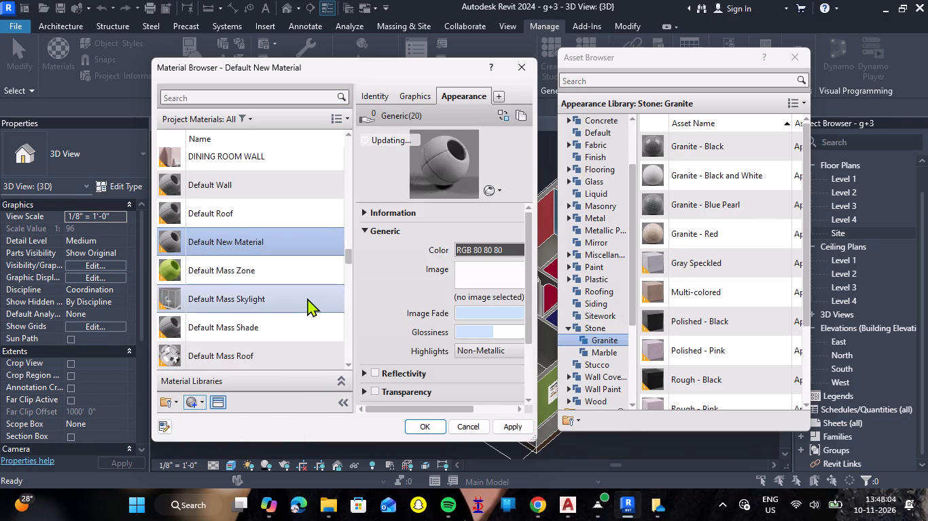
right_click(291, 239)
click(329, 294)
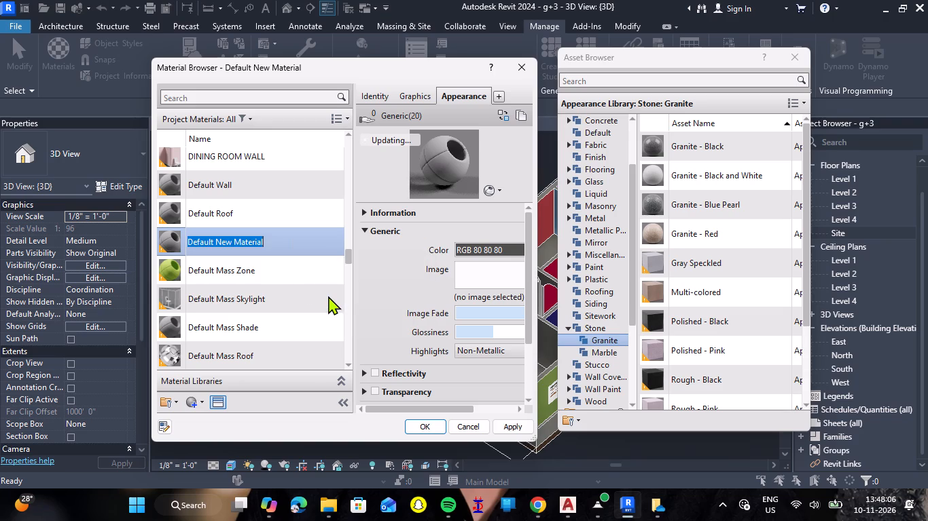
key(BackSpace)
text(STAIR CASE)
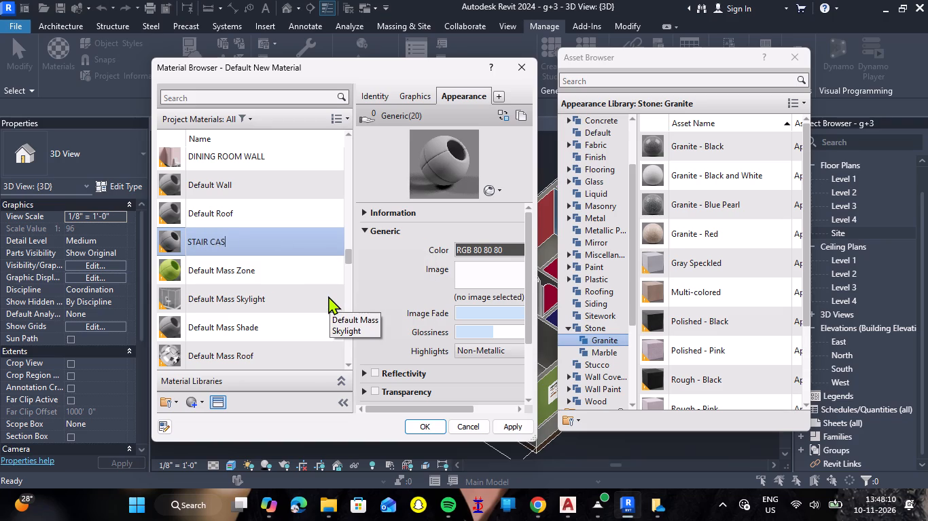
key(space)
Show the Stone: Marble appearance assets for the STAIR CASE material.
click(217, 407)
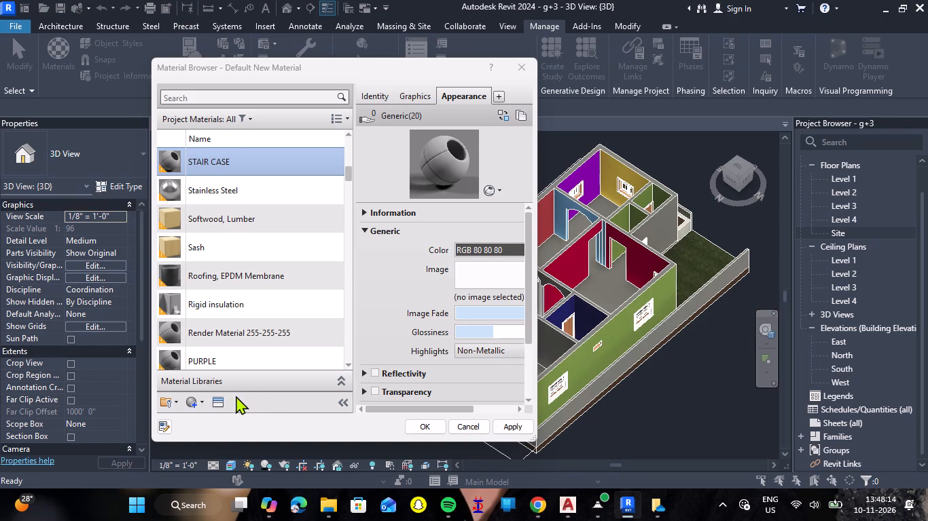
click(219, 406)
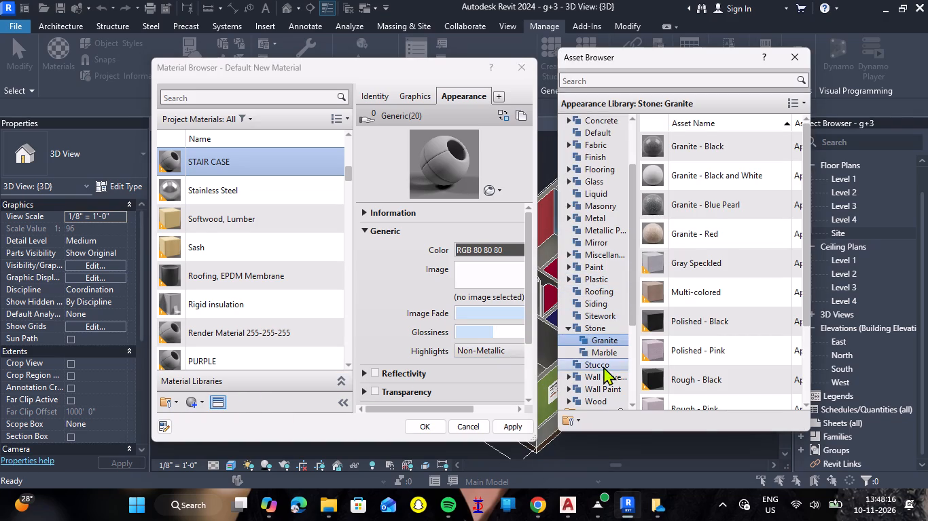
click(609, 355)
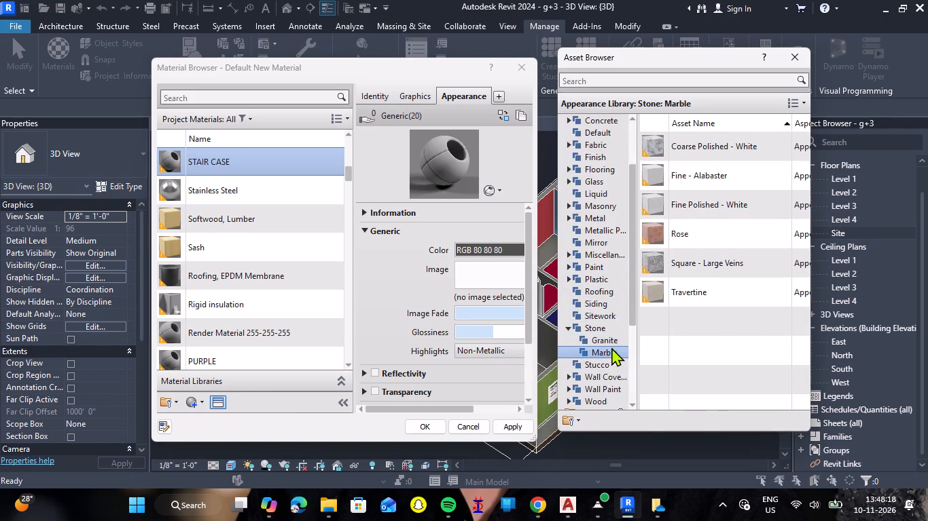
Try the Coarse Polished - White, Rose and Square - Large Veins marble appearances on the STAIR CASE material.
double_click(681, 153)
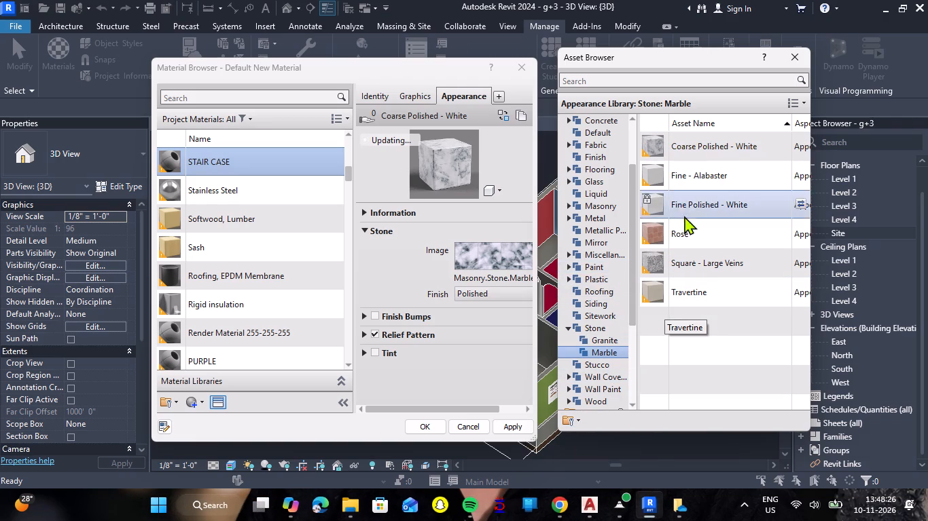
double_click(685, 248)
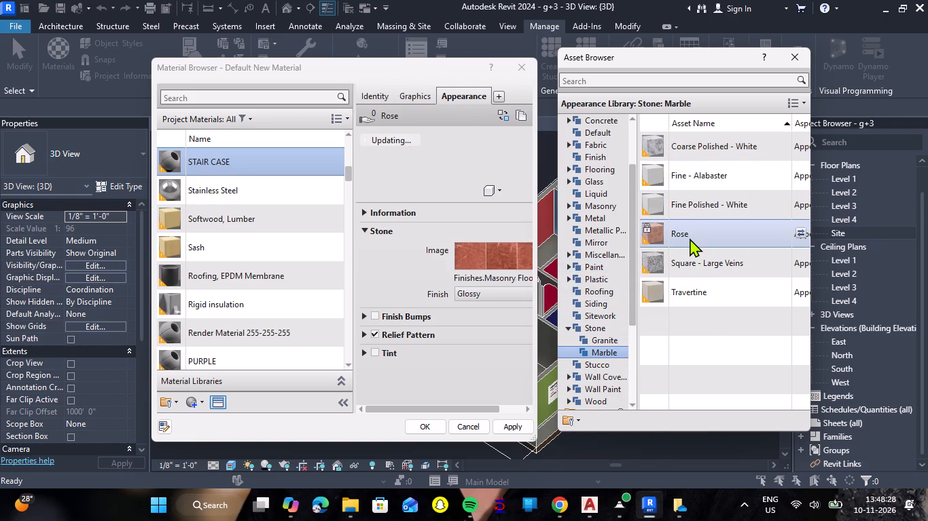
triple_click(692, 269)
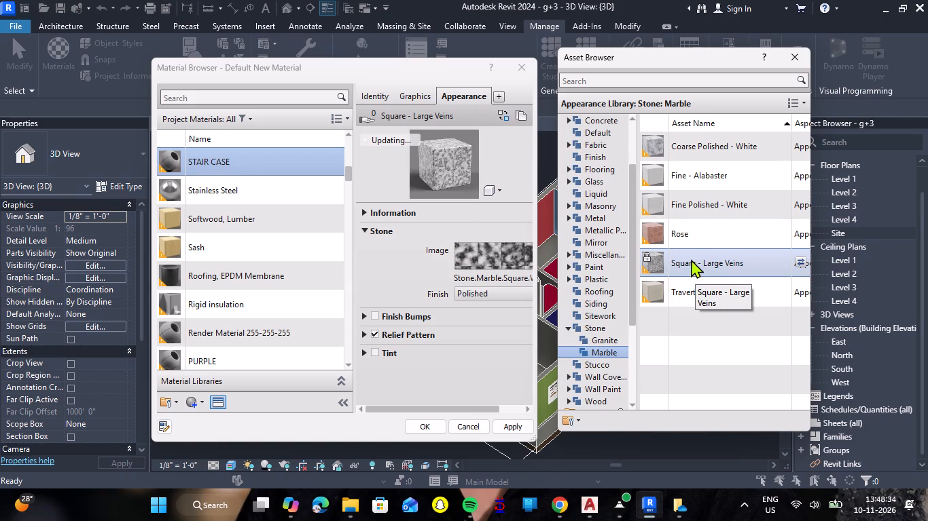
Try the Fine - Alabaster marble, assign Square - Large Veins to the STAIR CASE material instead, and apply it.
double_click(703, 169)
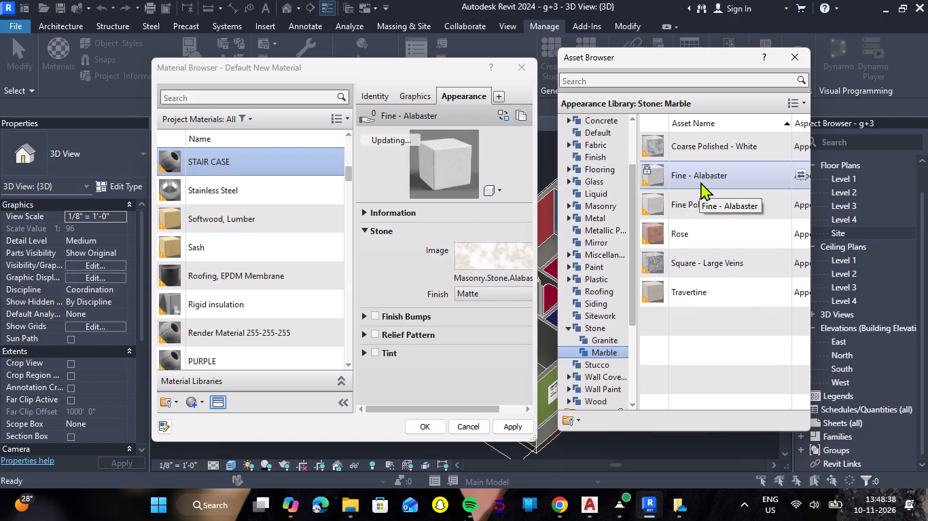
double_click(730, 258)
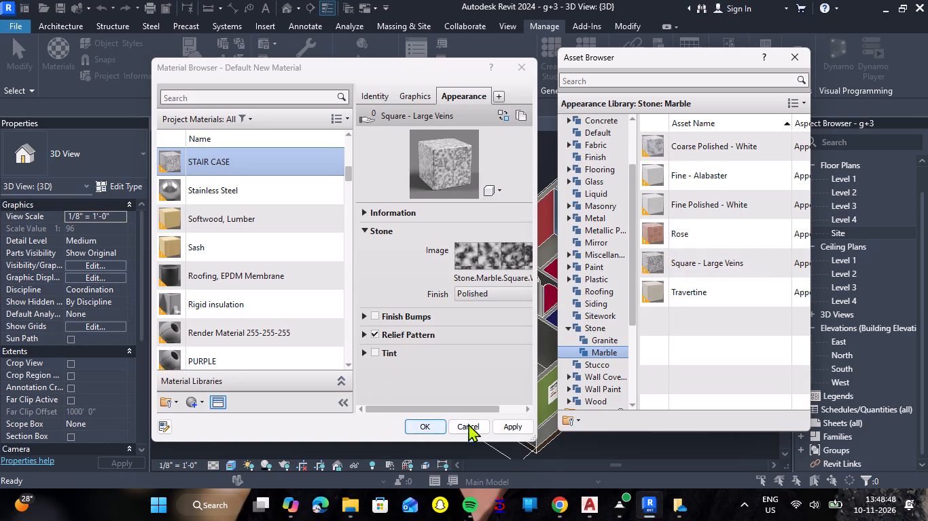
click(507, 427)
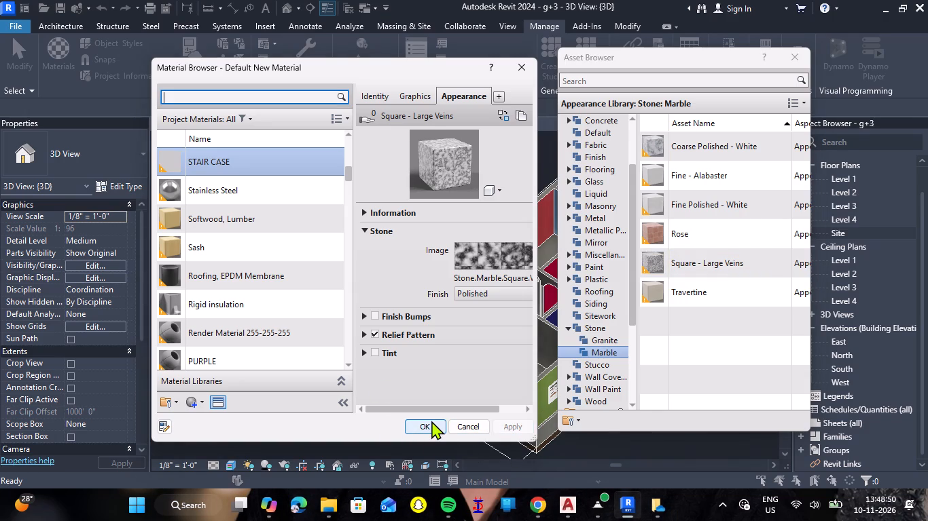
click(431, 421)
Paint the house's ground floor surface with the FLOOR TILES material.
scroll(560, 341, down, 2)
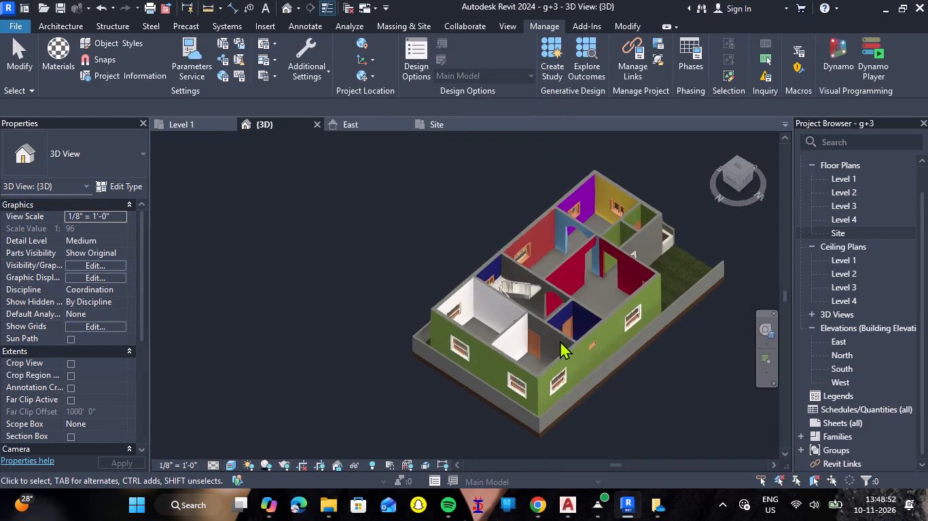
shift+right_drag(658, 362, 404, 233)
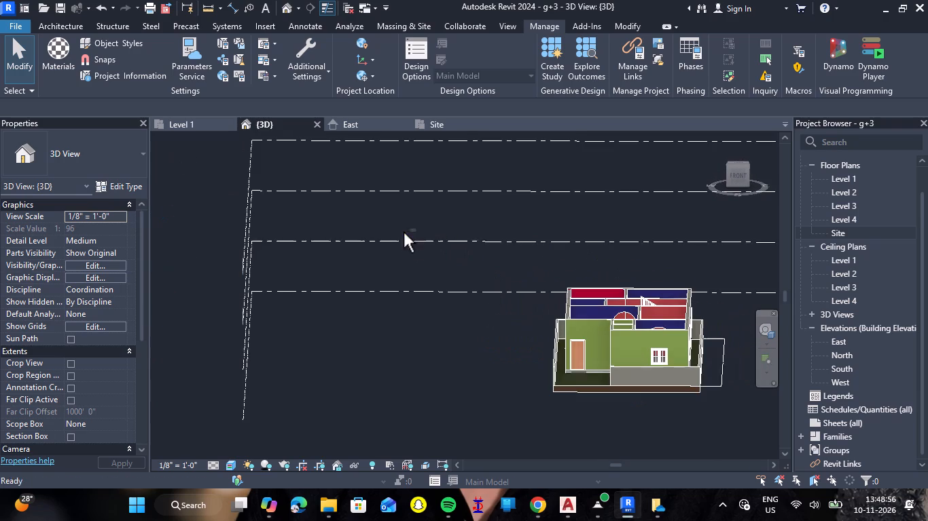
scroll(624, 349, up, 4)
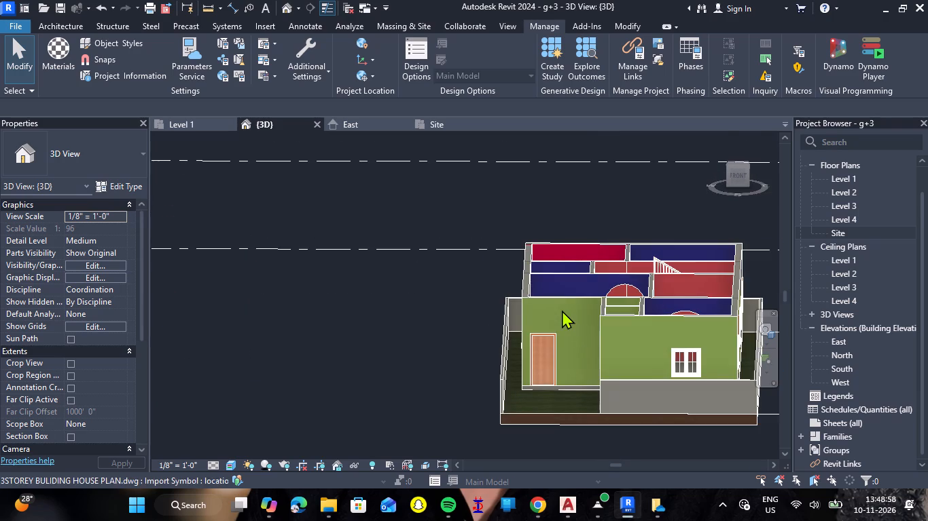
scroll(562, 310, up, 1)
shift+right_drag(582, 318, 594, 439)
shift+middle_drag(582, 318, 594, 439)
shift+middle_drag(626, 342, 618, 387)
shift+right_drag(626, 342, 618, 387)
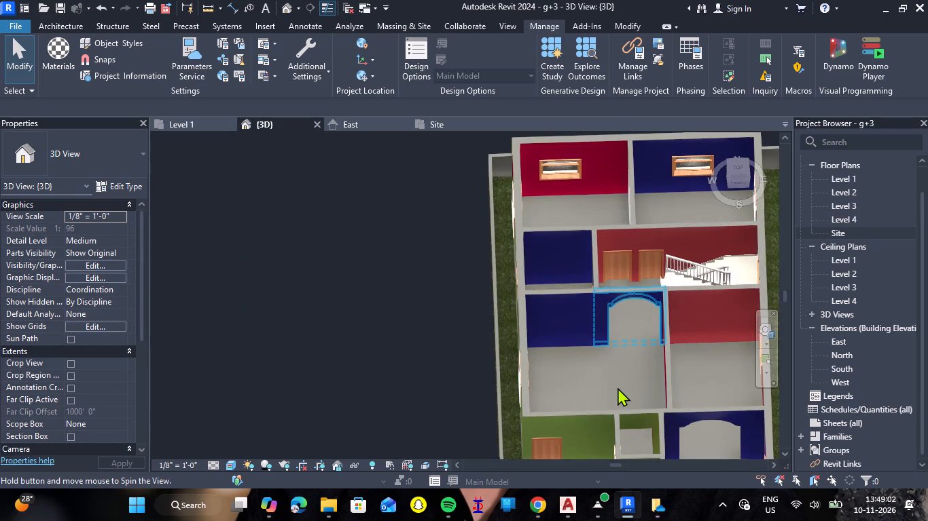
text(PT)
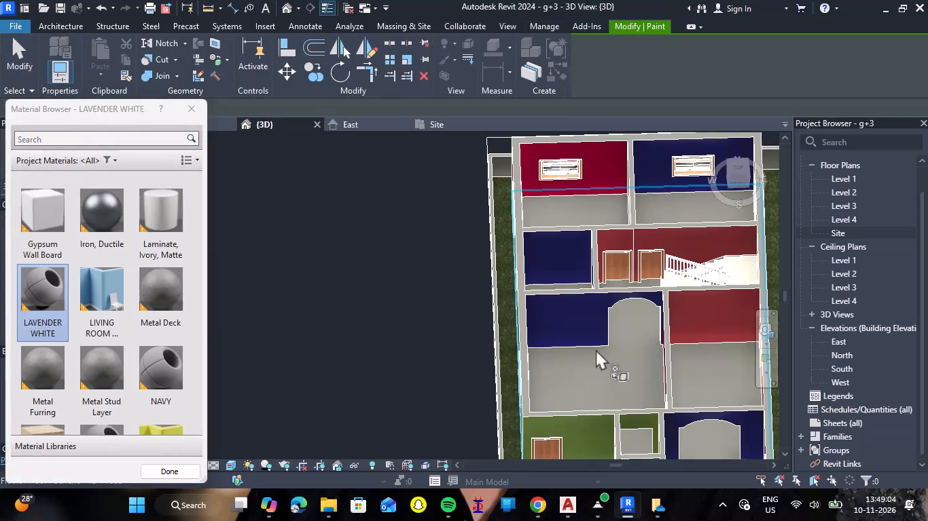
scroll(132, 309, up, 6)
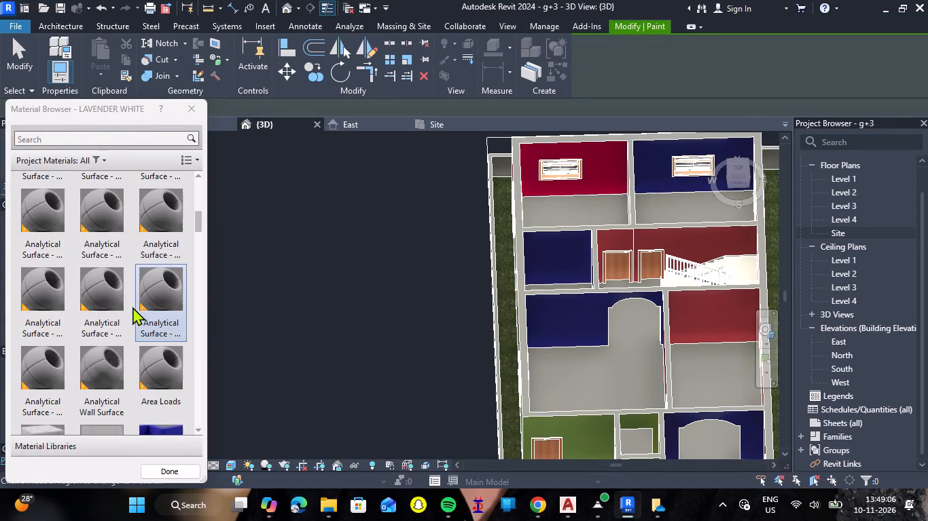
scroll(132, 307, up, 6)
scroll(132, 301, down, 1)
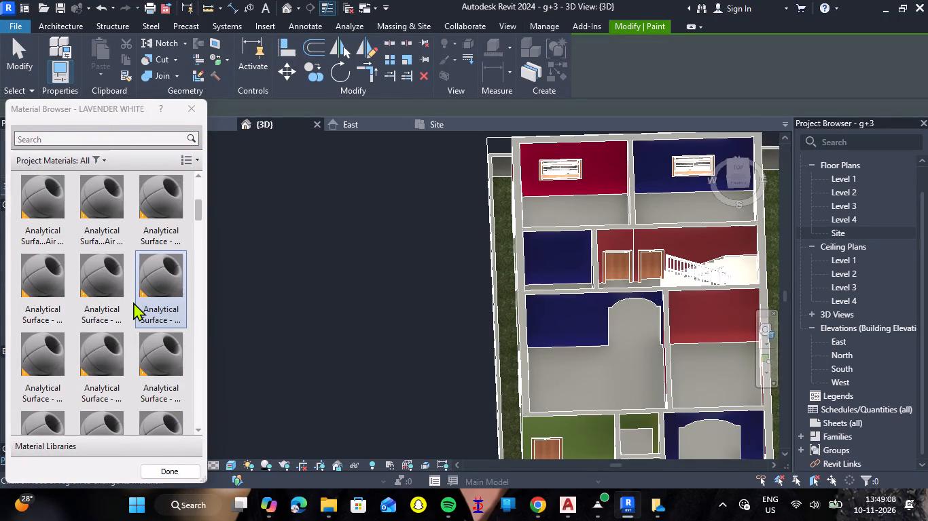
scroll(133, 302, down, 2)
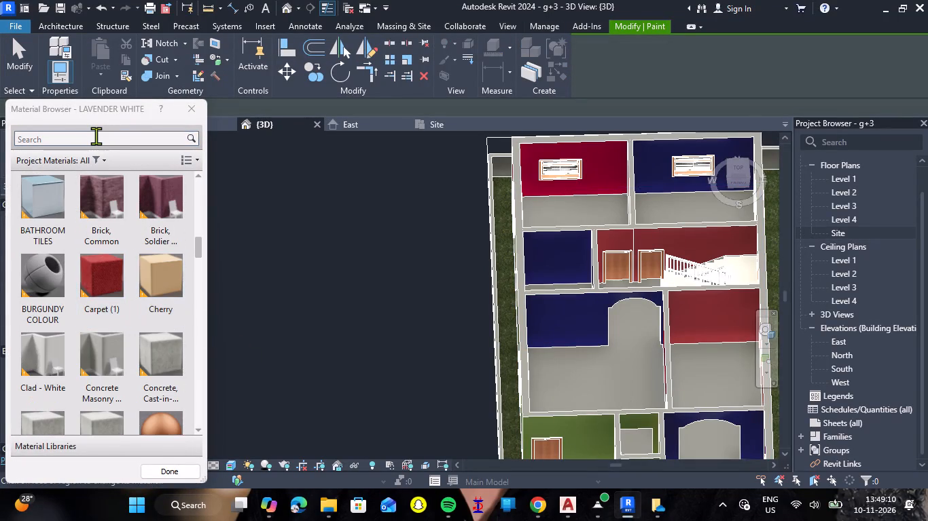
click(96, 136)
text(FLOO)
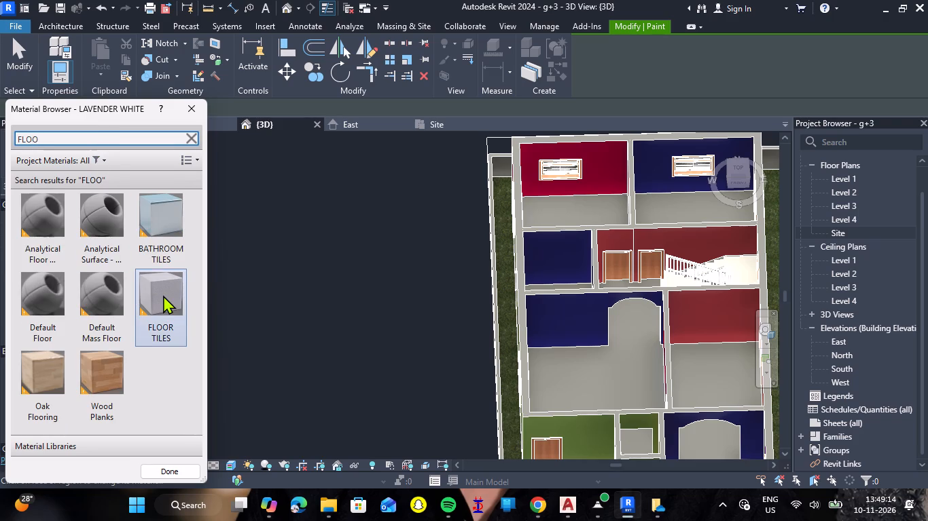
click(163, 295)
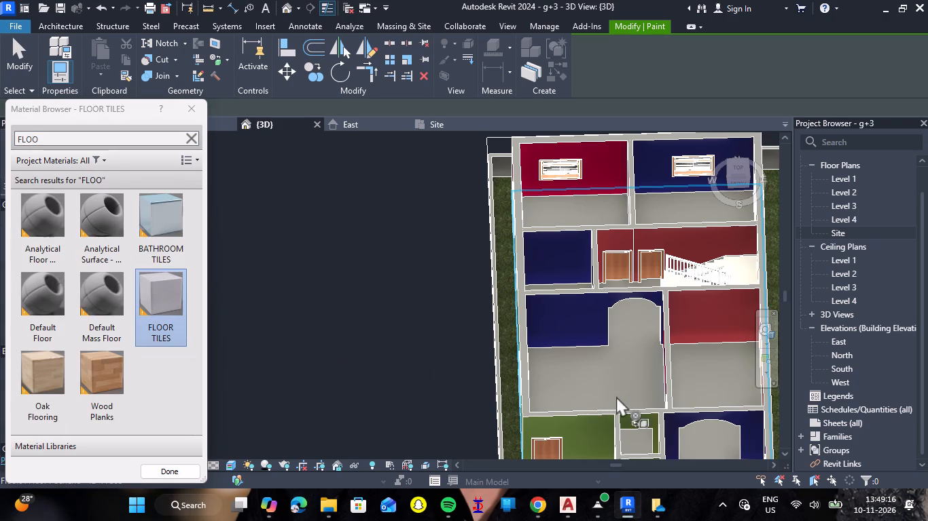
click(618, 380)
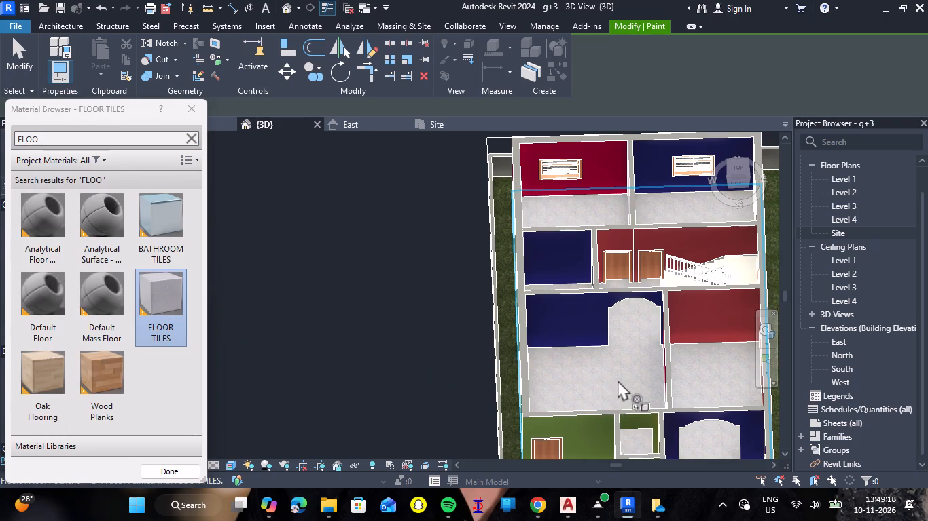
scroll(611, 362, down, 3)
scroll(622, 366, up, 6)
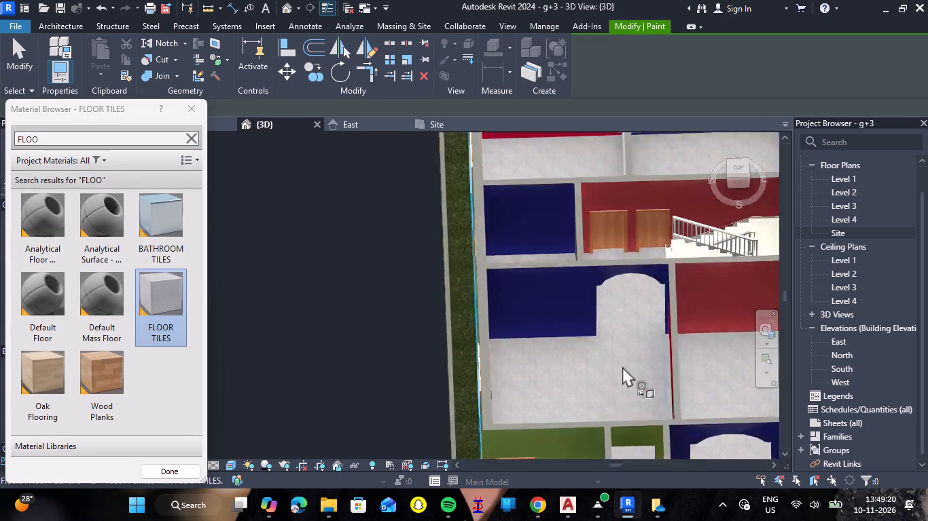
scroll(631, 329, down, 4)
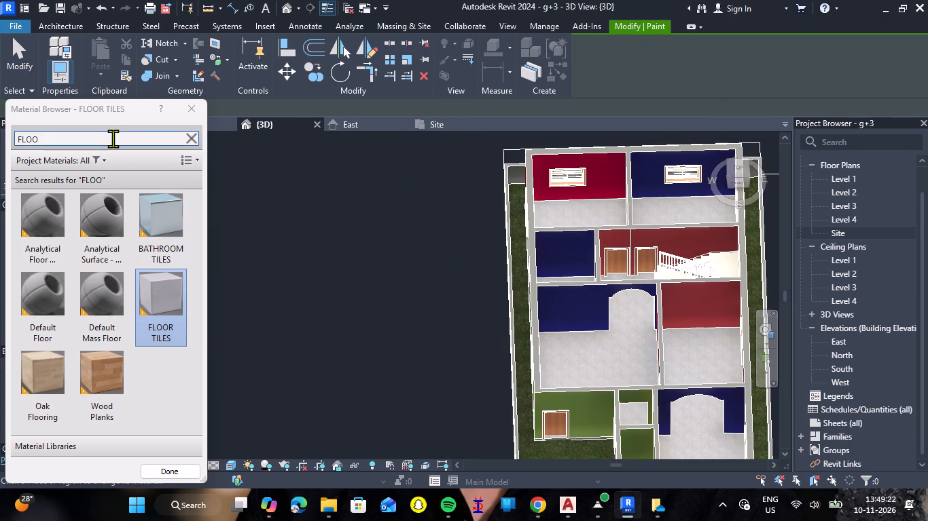
Repaint the house's ground floor surface with the STAIR CASE material.
click(103, 143)
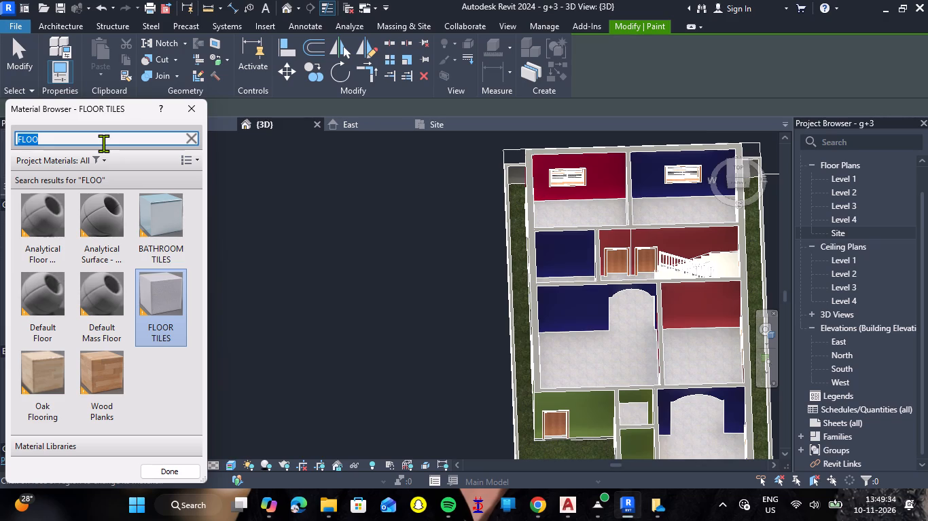
text(STA)
key(i)
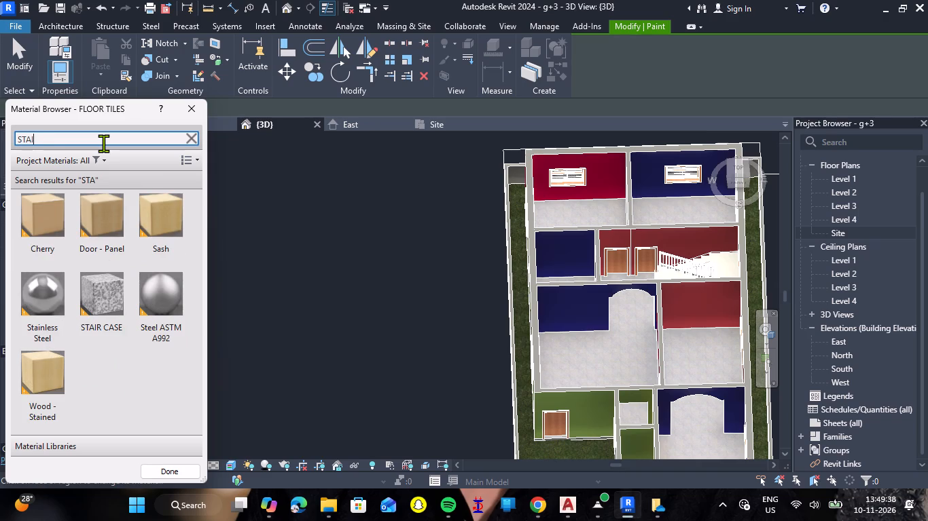
text(R ACSE)
key(BackSpace)
key(BackSpace)
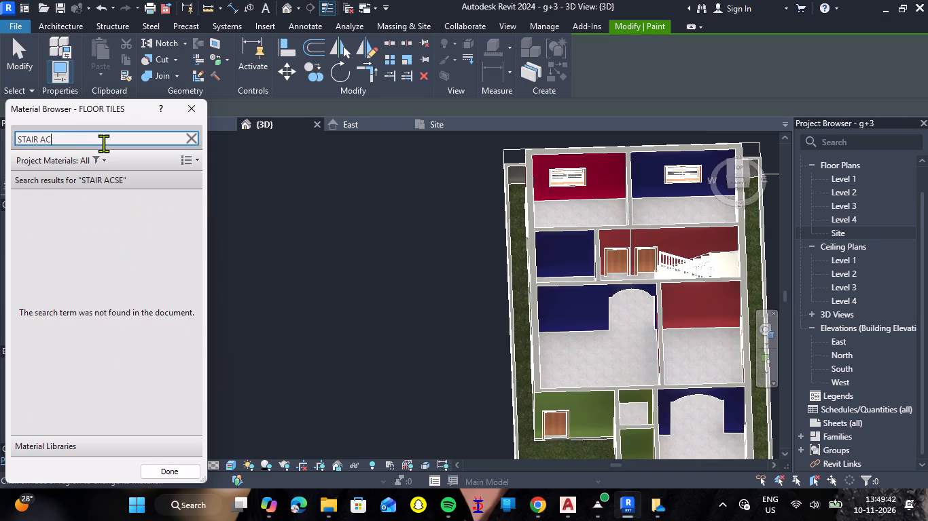
key(BackSpace)
key(BackSpace)
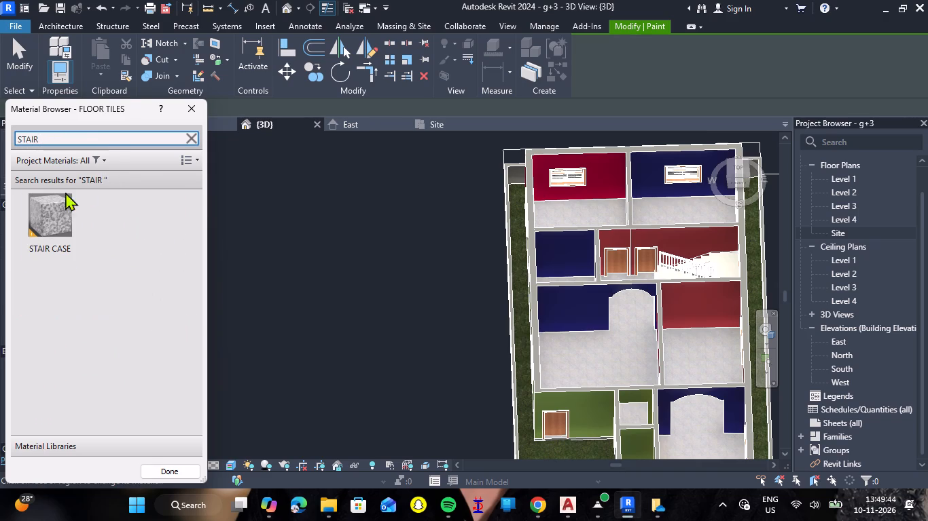
click(47, 209)
click(622, 351)
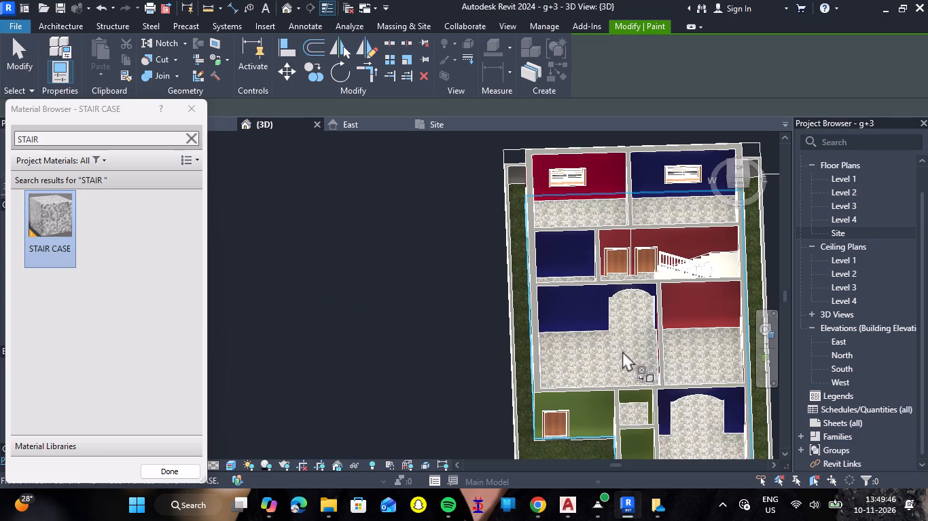
scroll(620, 350, up, 8)
scroll(620, 347, down, 8)
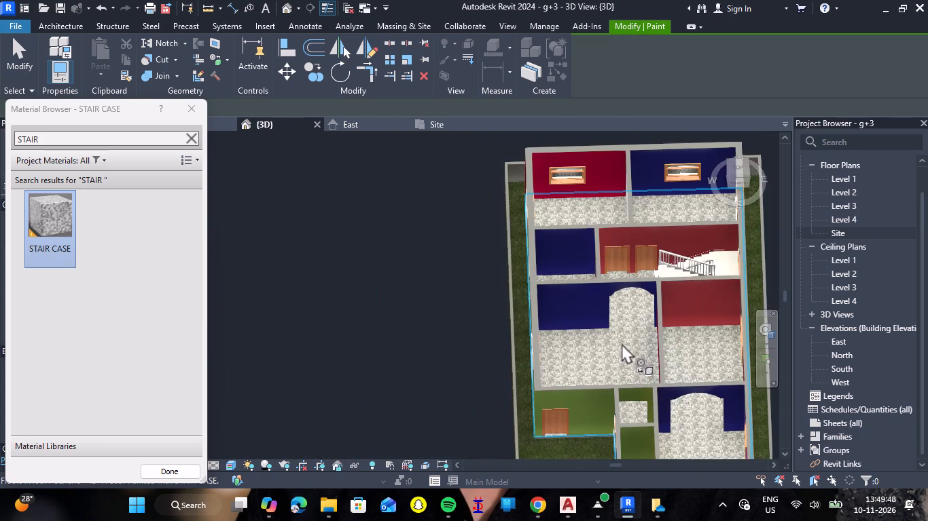
Search the project materials for BURGUN and choose BURGUNDY COLOUR as the paint material for the staircase.
shift+right_drag(613, 365, 613, 292)
shift+middle_drag(613, 365, 613, 303)
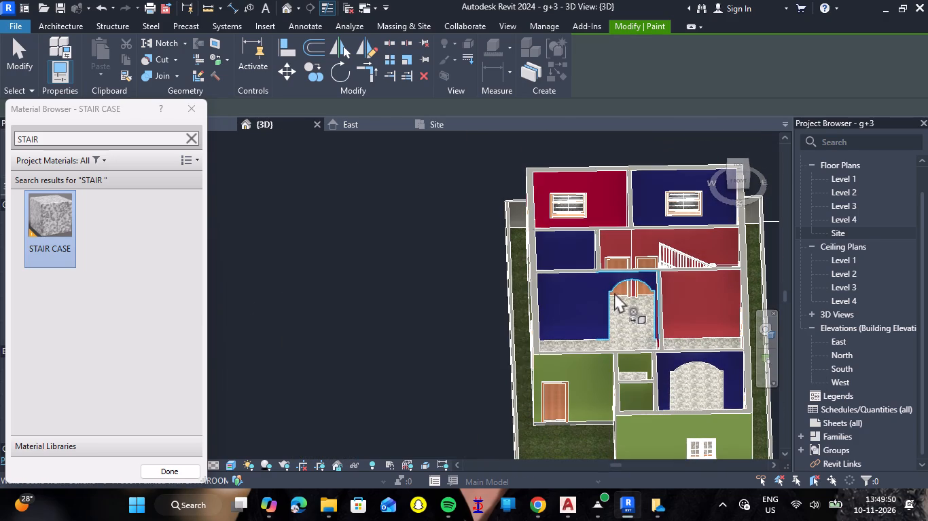
shift+middle_drag(624, 331, 686, 354)
shift+right_drag(624, 331, 686, 354)
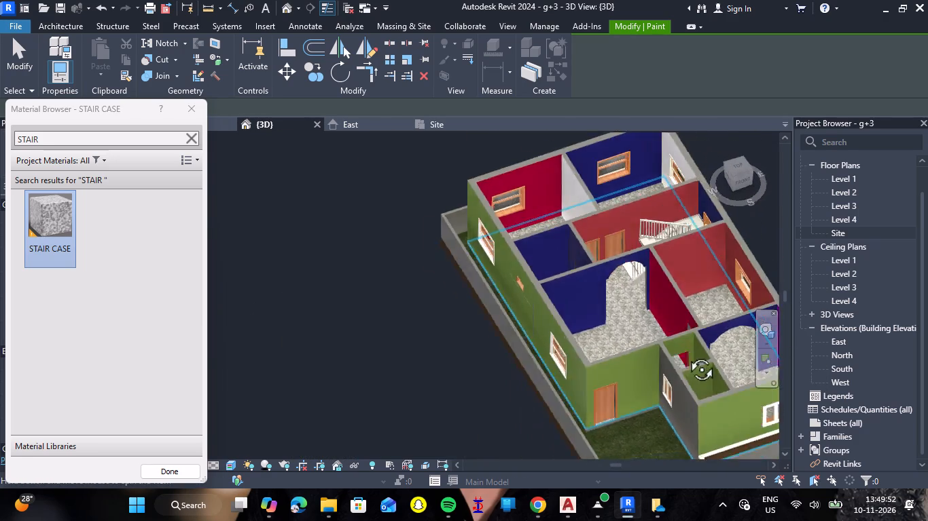
shift+right_drag(686, 354, 754, 358)
shift+middle_drag(686, 354, 755, 358)
scroll(542, 218, up, 6)
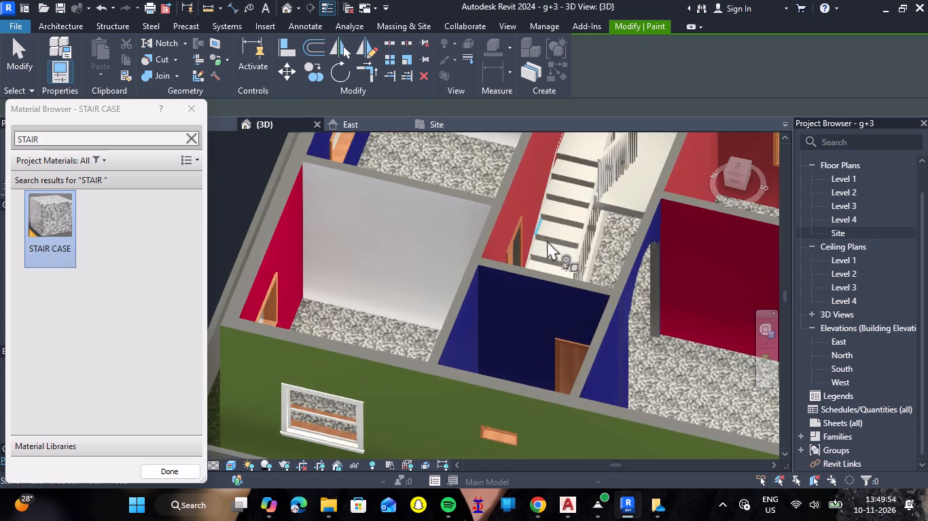
scroll(550, 238, up, 4)
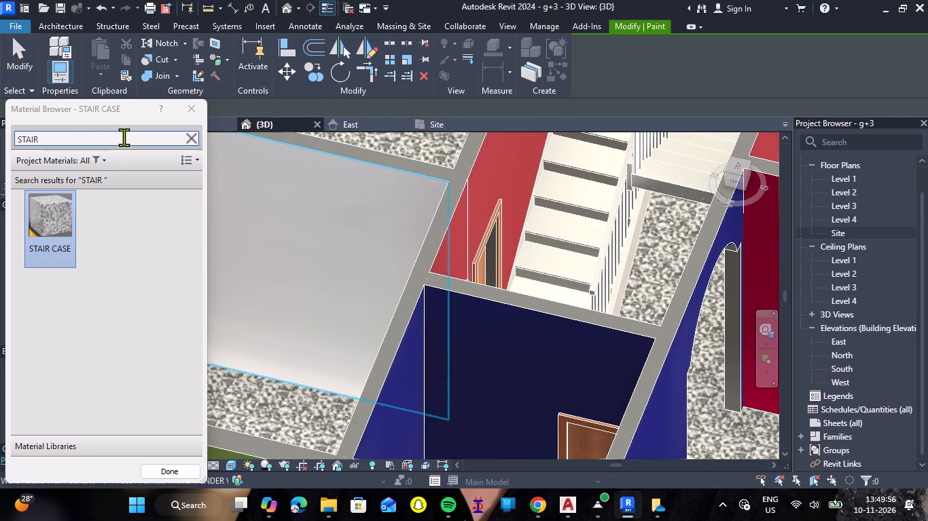
click(124, 137)
key(BackSpace)
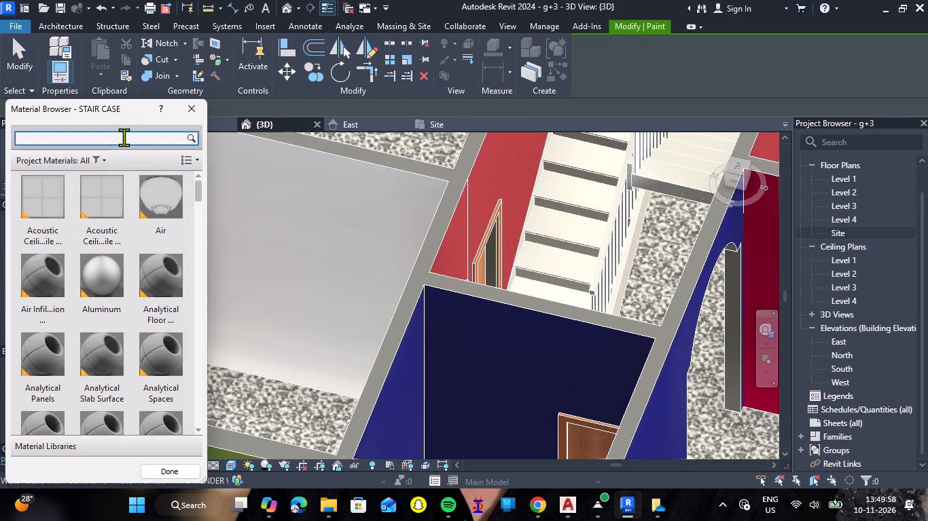
text(LA)
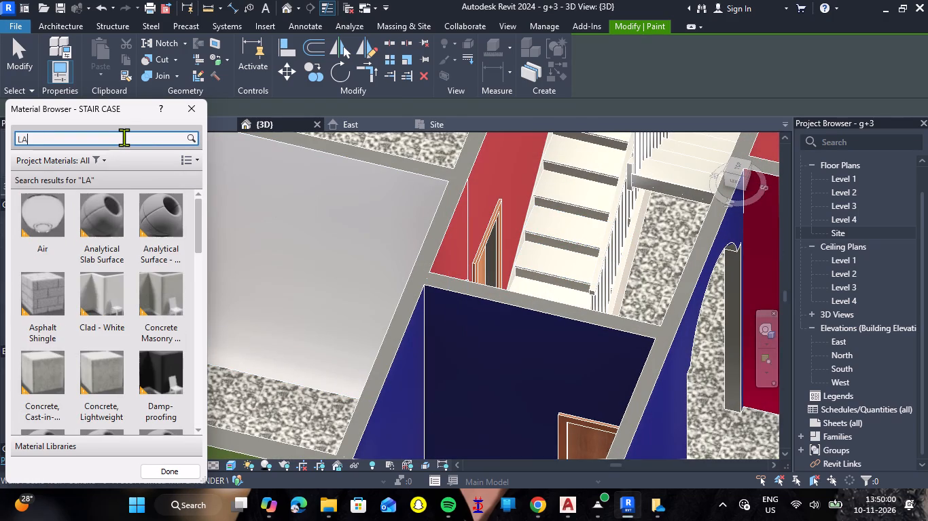
key(BackSpace)
key(BackSpace)
key(BackSpace)
key(BackSpace)
key(BackSpace)
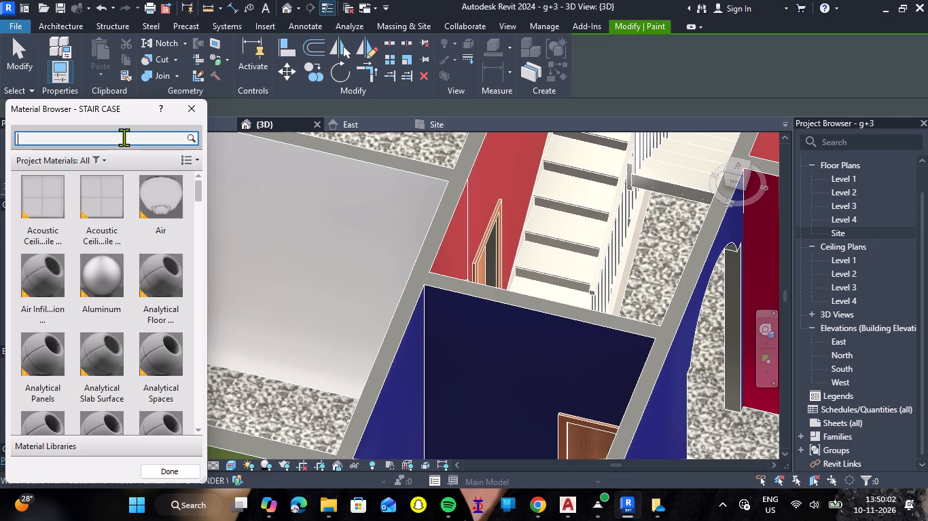
text(BUR)
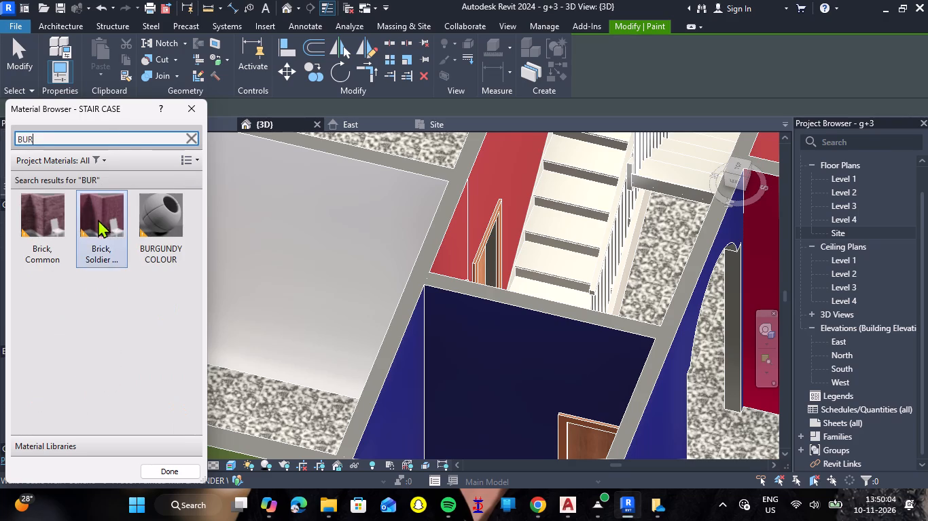
text(GI)
key(BackSpace)
text(UN)
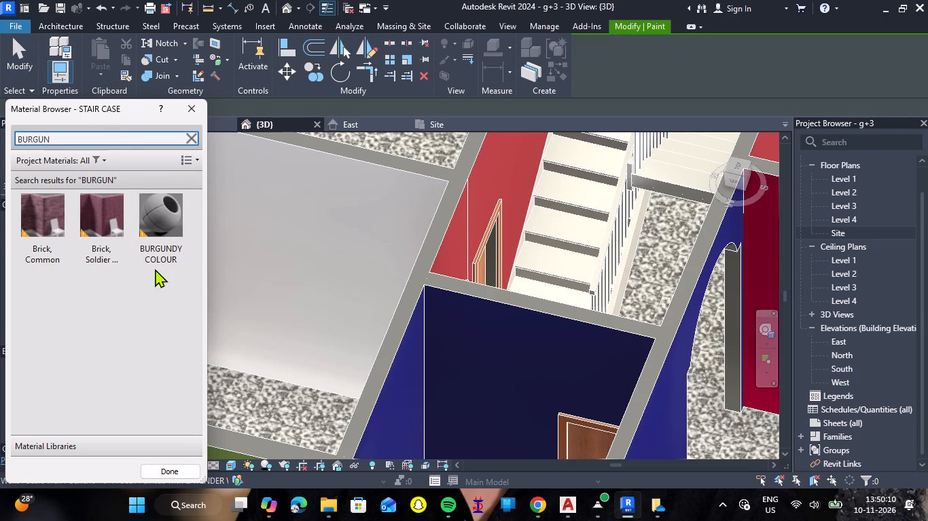
click(165, 238)
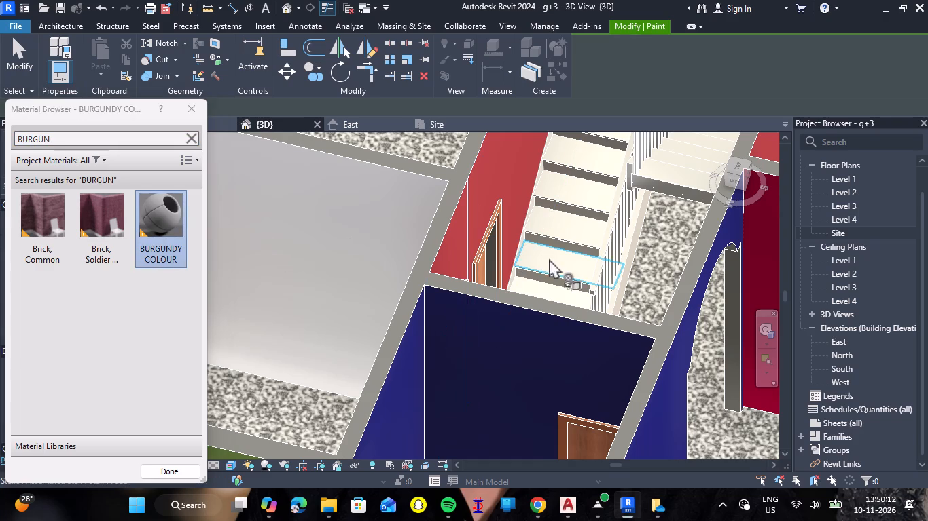
Paint two treads near the foot of the lower stair flight, plus the riser and nosing edge between them, with BURGUNDY COLOUR.
click(540, 290)
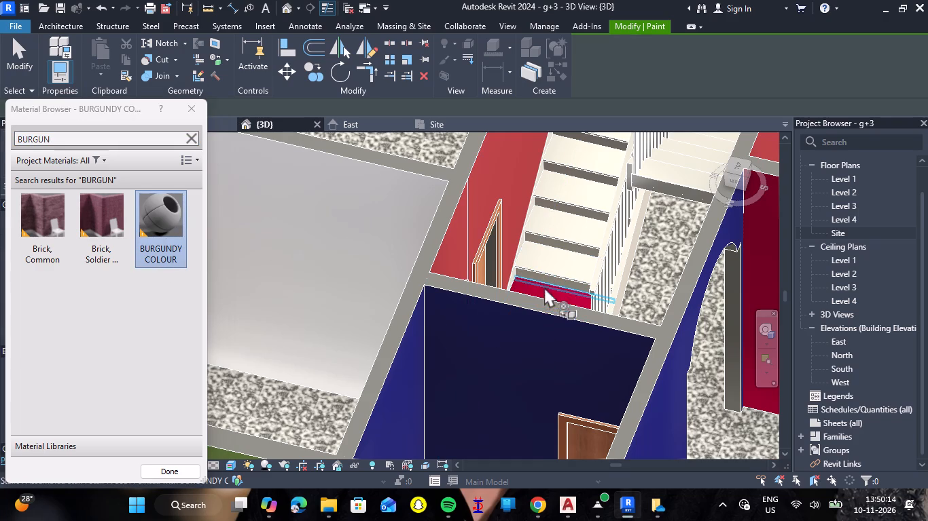
click(551, 279)
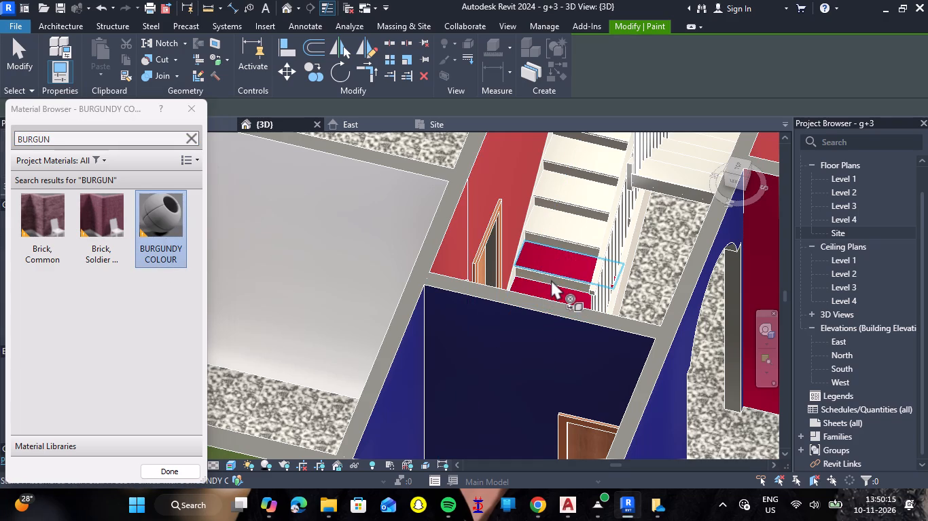
scroll(543, 283, up, 9)
click(552, 271)
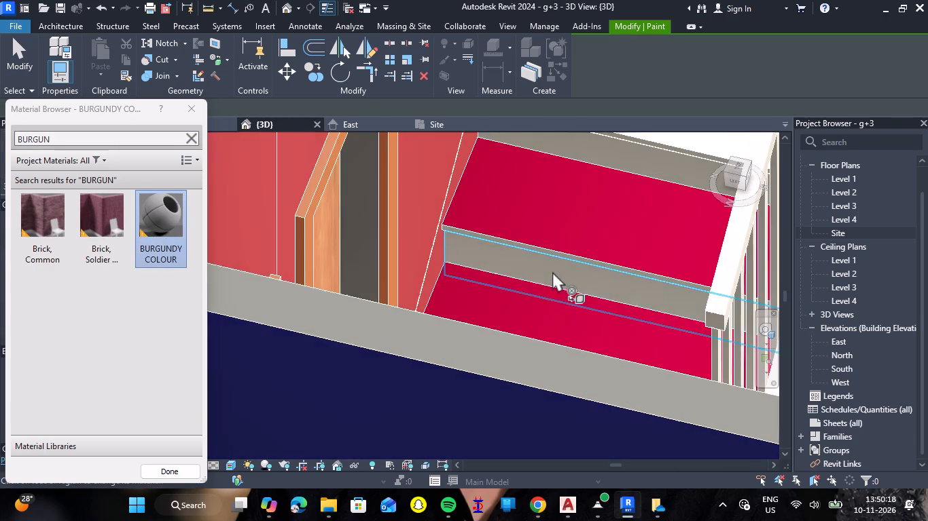
scroll(575, 258, down, 3)
scroll(577, 254, up, 7)
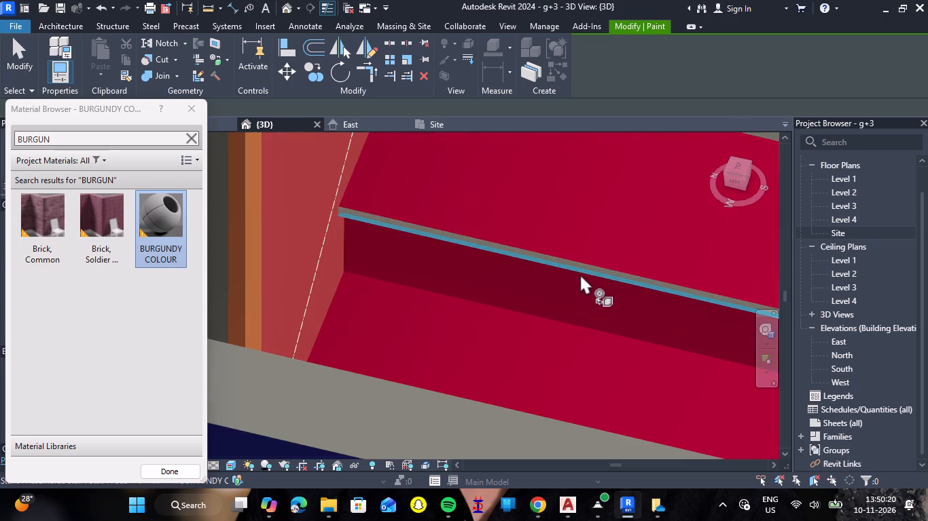
click(580, 271)
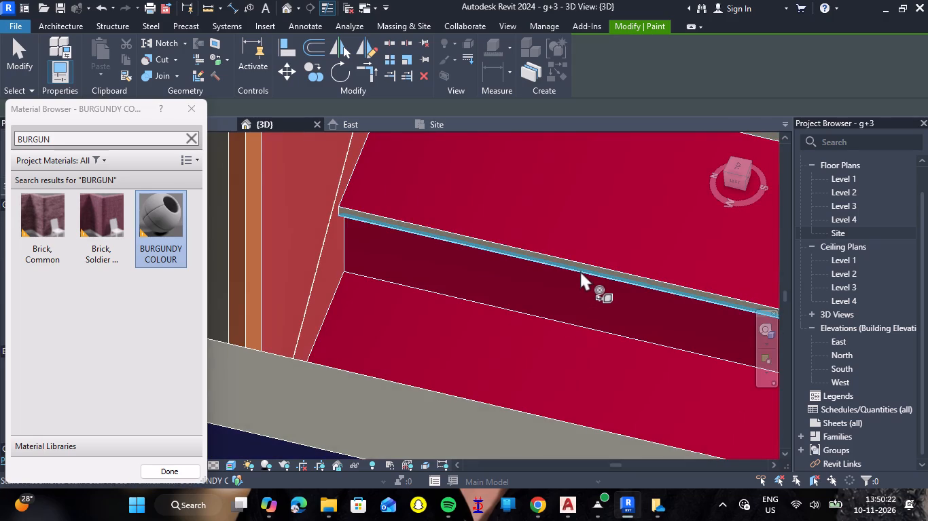
Paint the upper treads of the lower stair flight and the stair landing with BURGUNDY COLOUR.
scroll(587, 248, down, 4)
scroll(611, 199, down, 7)
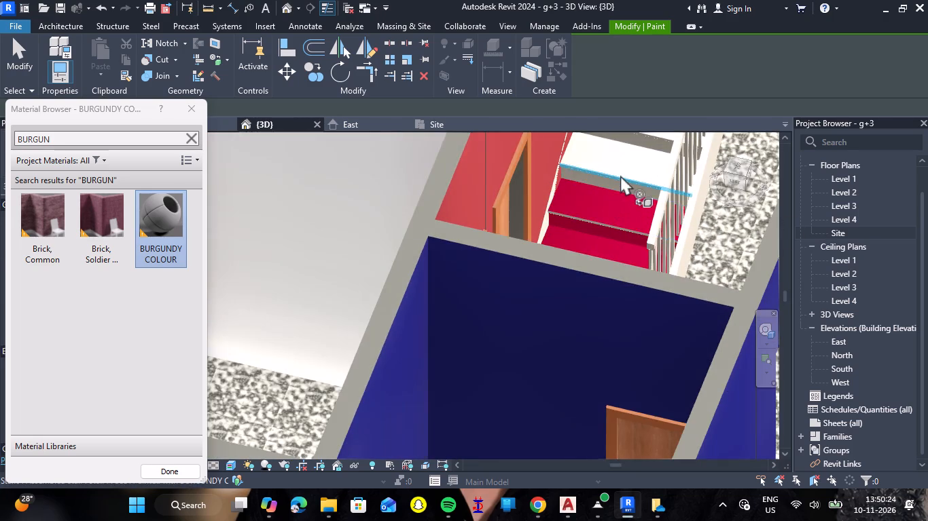
click(620, 175)
middle_drag(596, 237, 587, 254)
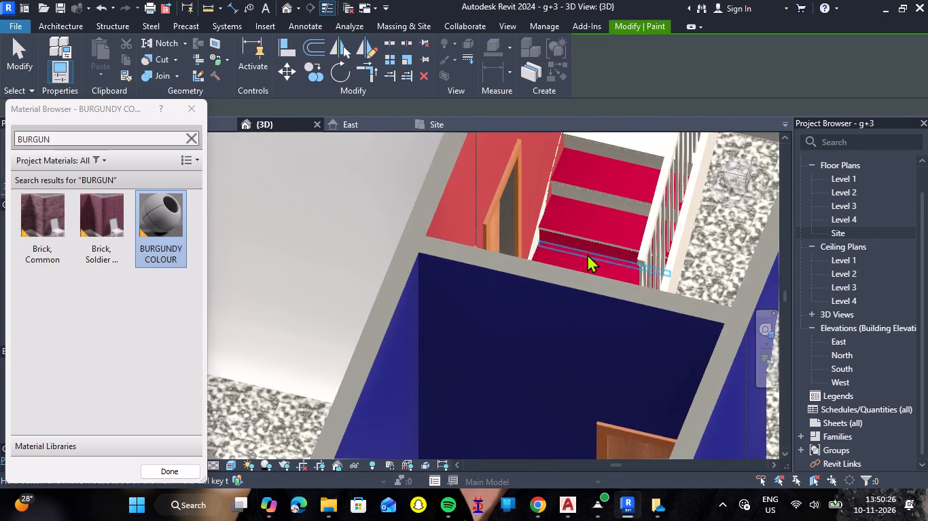
scroll(595, 196, down, 3)
click(611, 161)
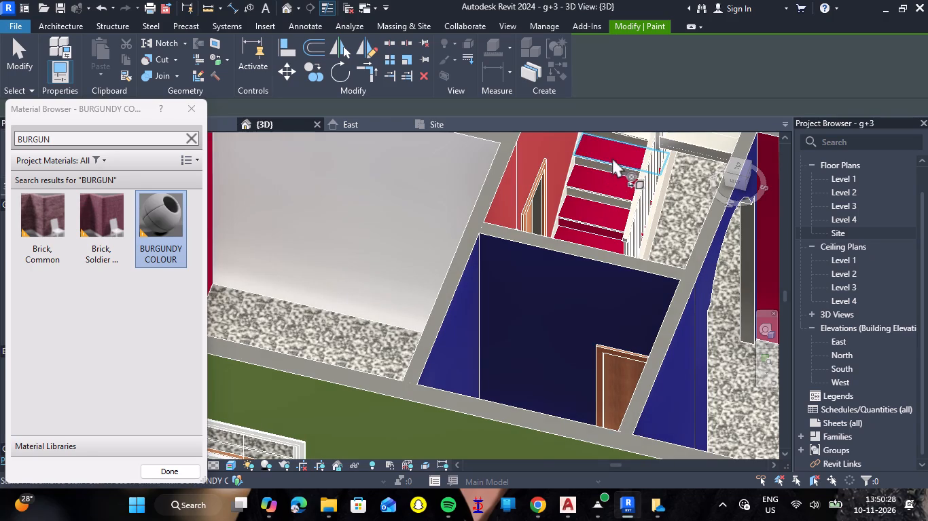
scroll(612, 157, down, 12)
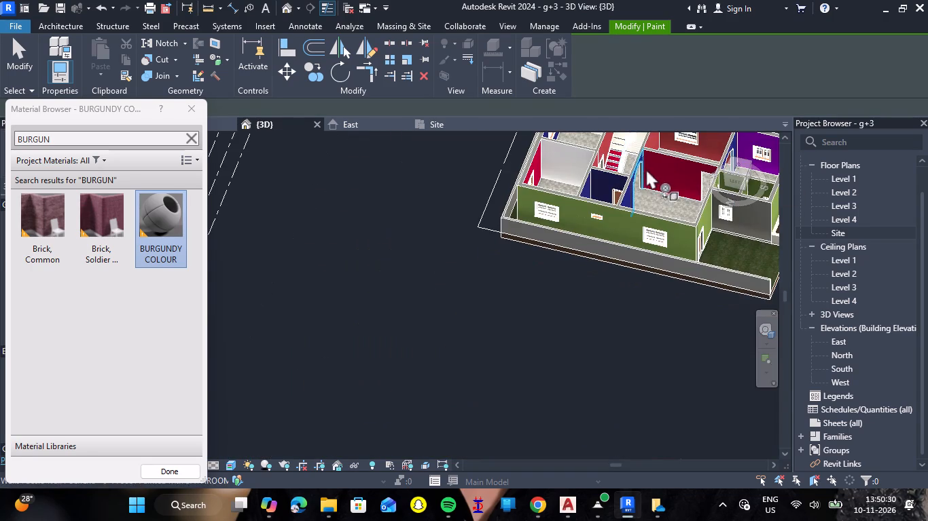
middle_drag(646, 169, 626, 267)
scroll(594, 239, up, 9)
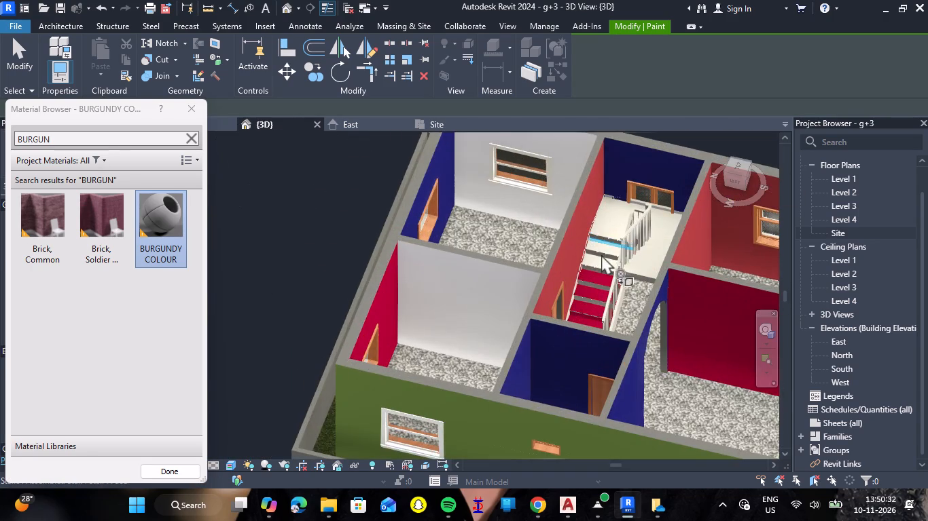
scroll(601, 254, up, 5)
click(599, 277)
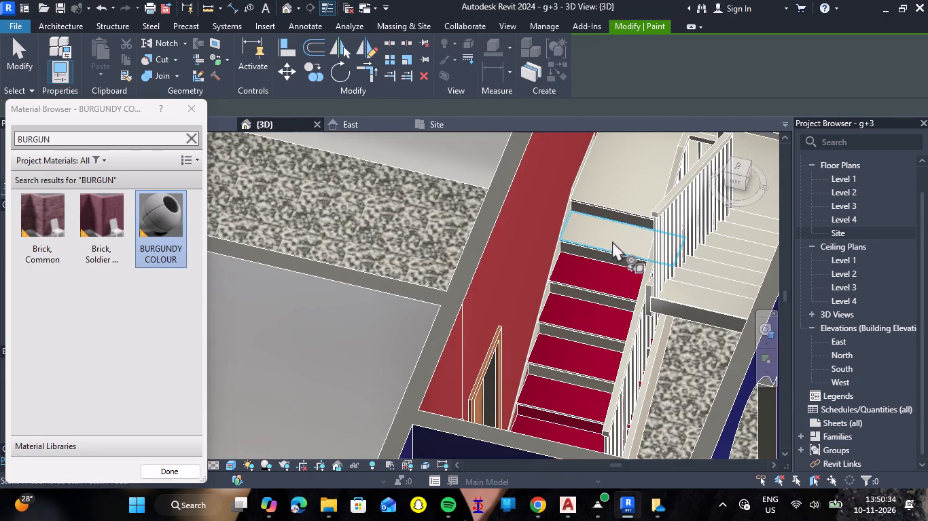
click(612, 241)
click(621, 187)
Paint all the treads of the second stair flight, beyond the railing, with BURGUNDY COLOUR.
scroll(621, 187, down, 2)
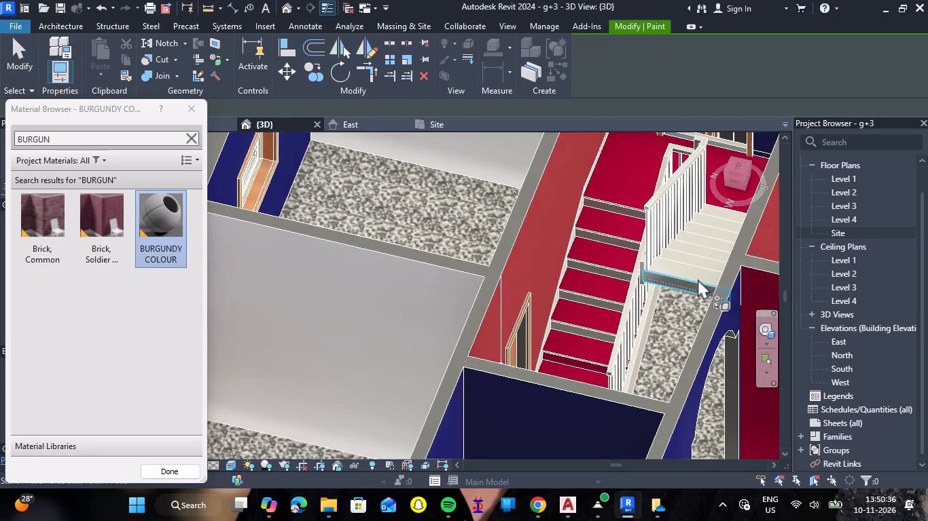
scroll(692, 275, up, 7)
click(687, 277)
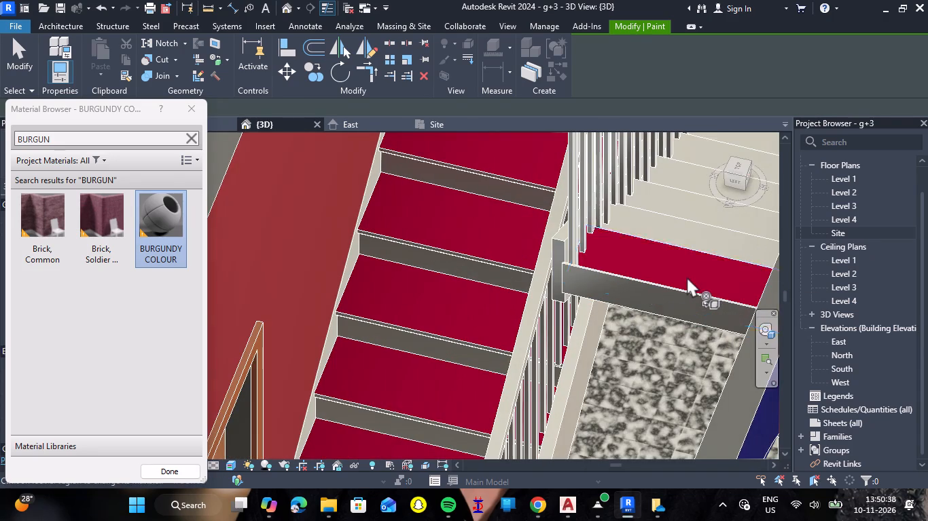
click(684, 233)
click(690, 207)
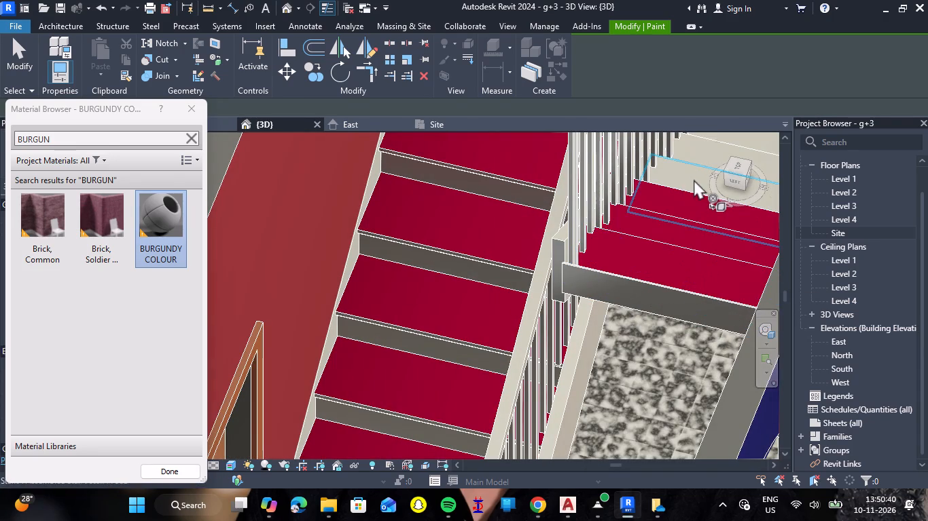
click(694, 179)
scroll(683, 215, down, 6)
scroll(691, 180, up, 7)
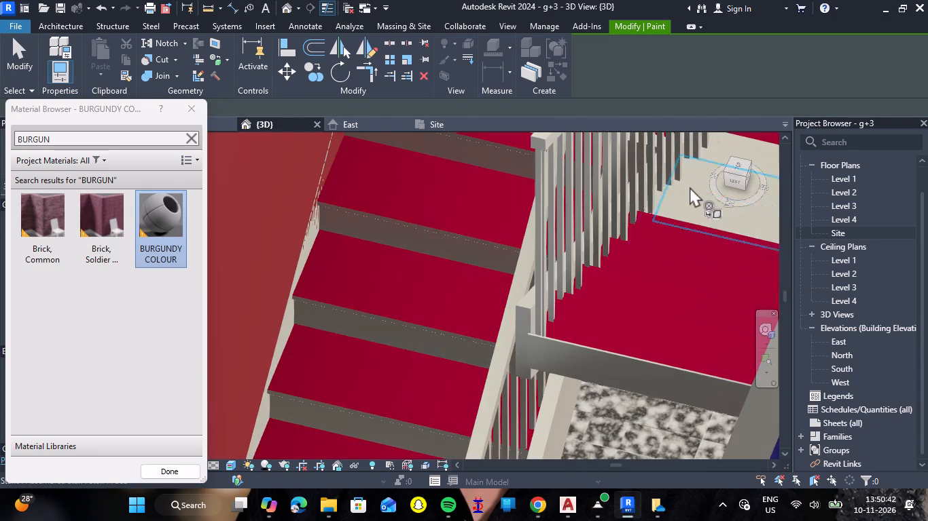
click(690, 199)
scroll(690, 201, down, 4)
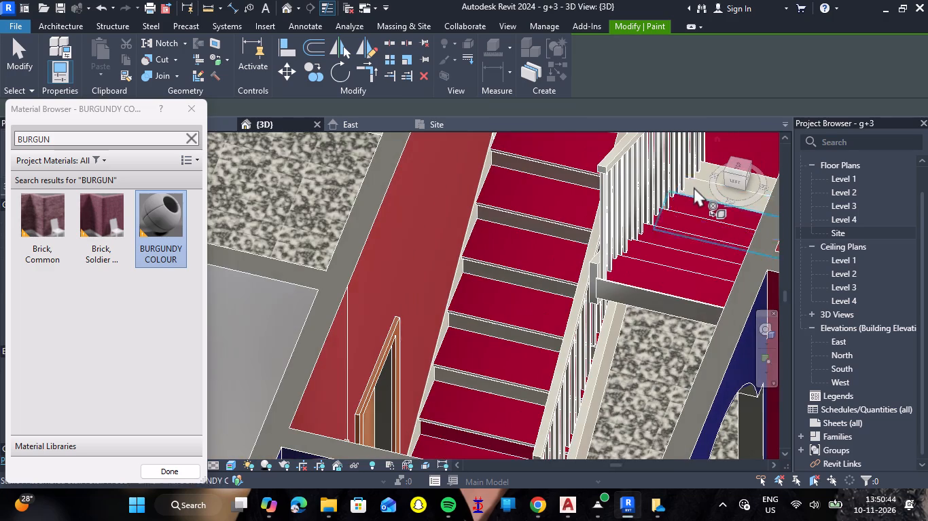
click(694, 186)
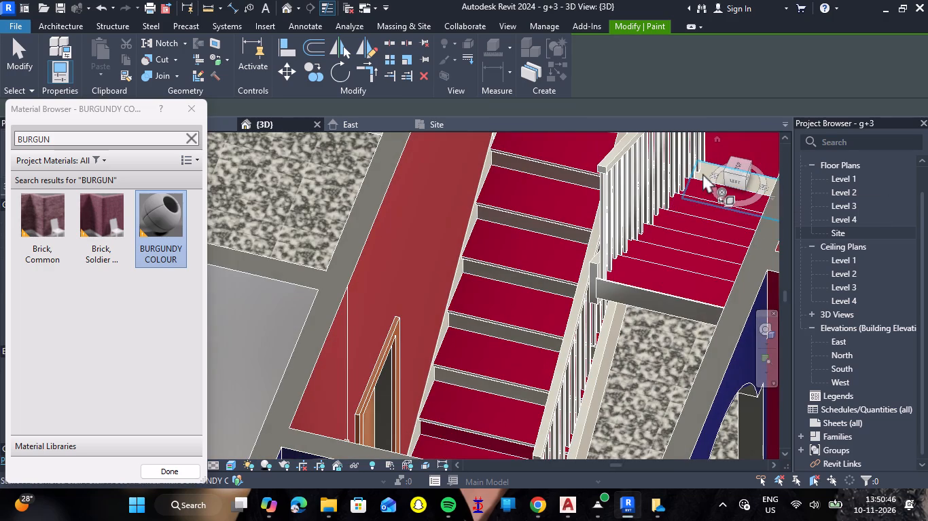
click(702, 173)
Paint the unpainted lowest tread at the foot of the staircase with BURGUNDY COLOUR.
scroll(707, 160, up, 8)
scroll(692, 249, down, 2)
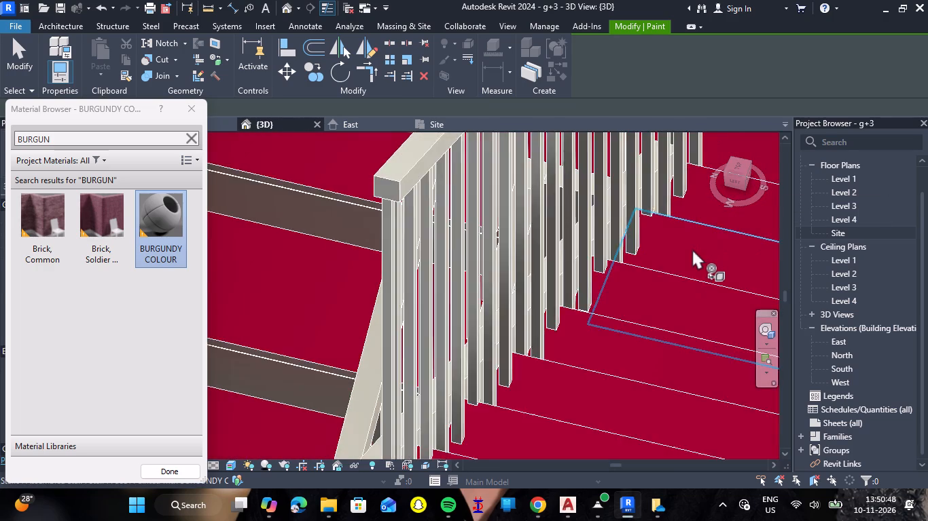
scroll(692, 249, down, 10)
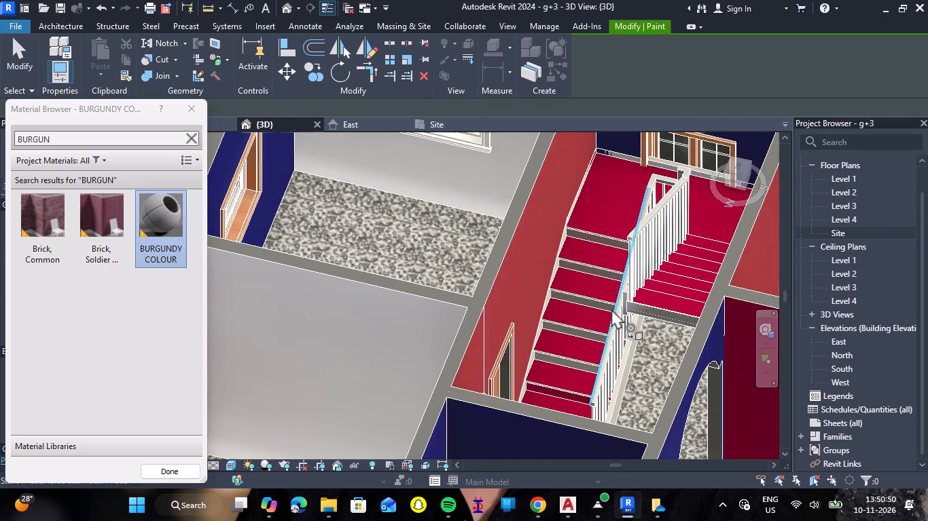
scroll(561, 385, up, 4)
scroll(575, 368, down, 6)
shift+middle_drag(632, 347, 611, 385)
click(621, 363)
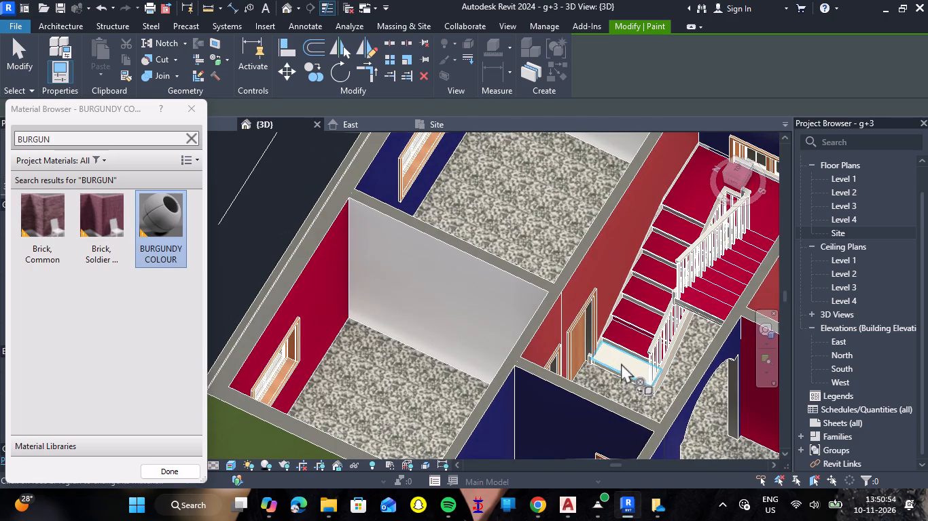
scroll(614, 378, up, 9)
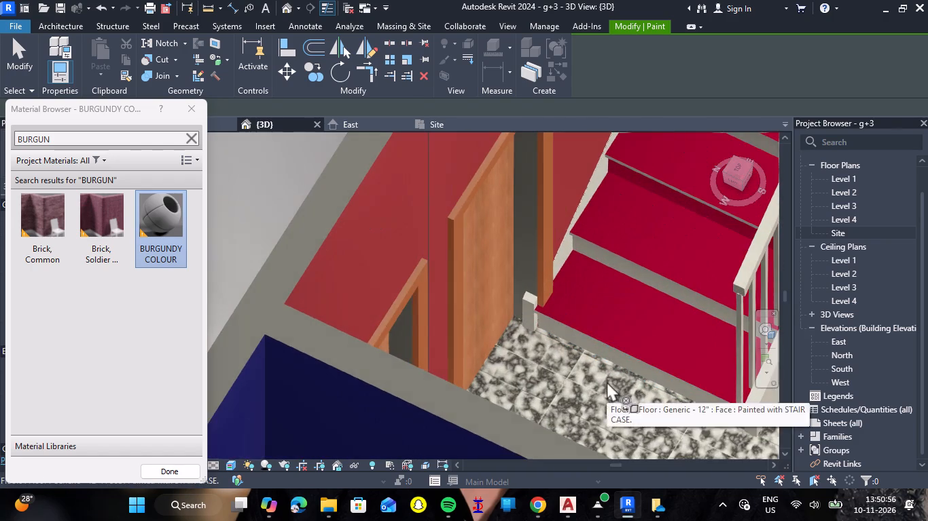
scroll(609, 381, down, 9)
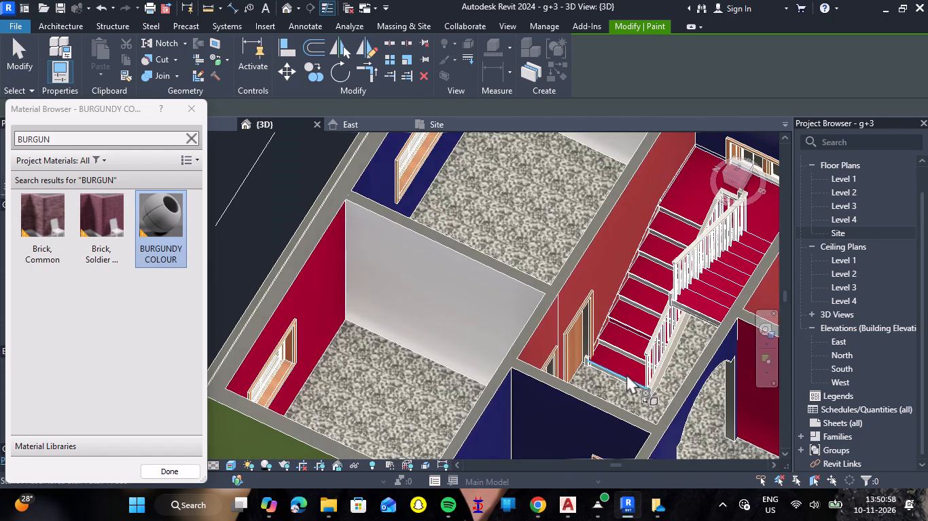
Remove the burgundy paint from the one painted riser near the foot of the lower stair flight.
shift+middle_drag(626, 374, 647, 324)
shift+right_drag(626, 374, 647, 324)
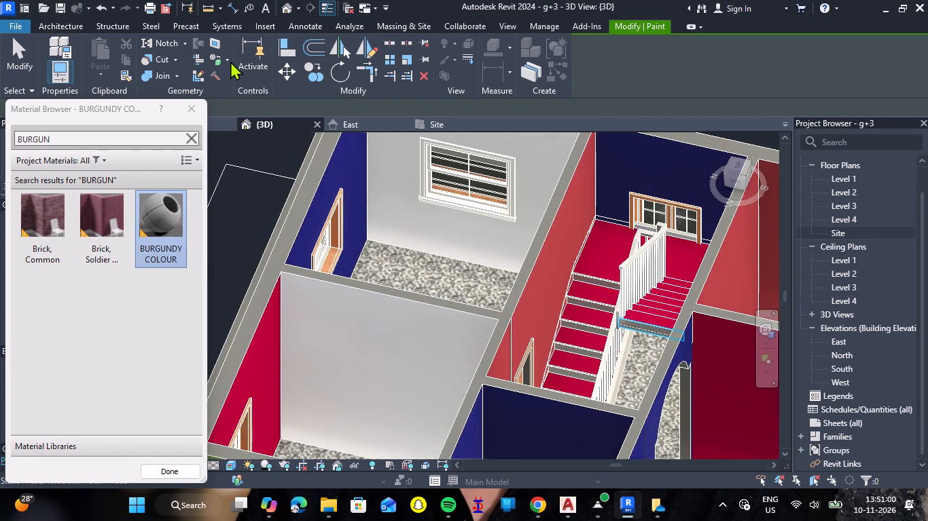
click(230, 58)
click(230, 107)
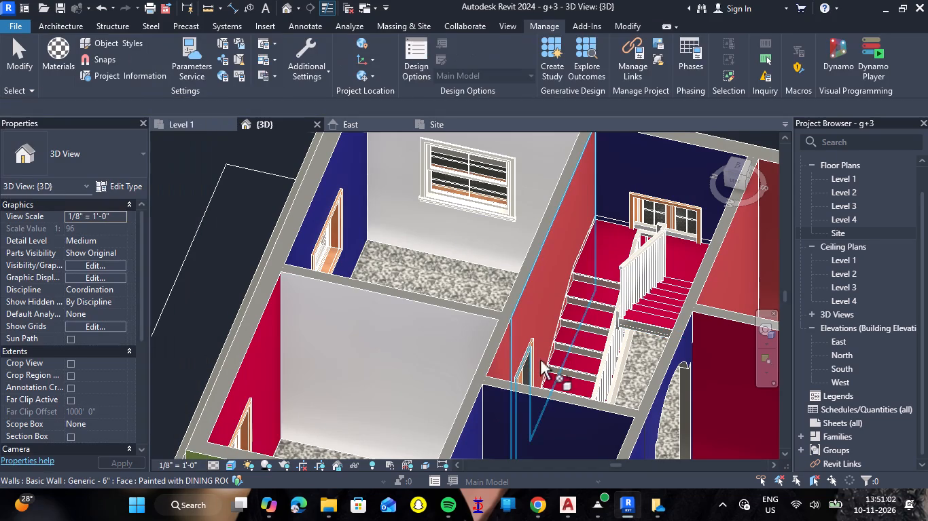
shift+middle_drag(569, 355, 563, 369)
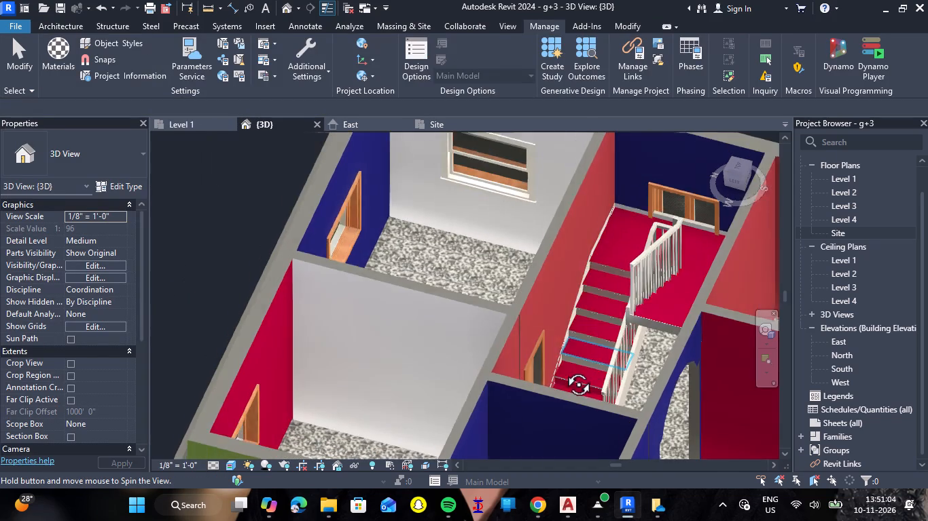
shift+middle_drag(563, 369, 562, 376)
scroll(565, 376, up, 8)
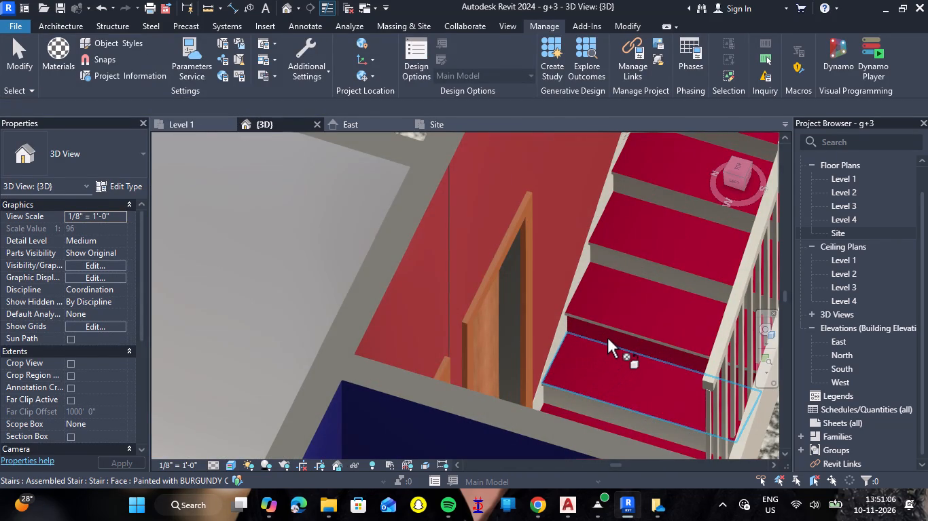
click(609, 338)
scroll(569, 353, down, 2)
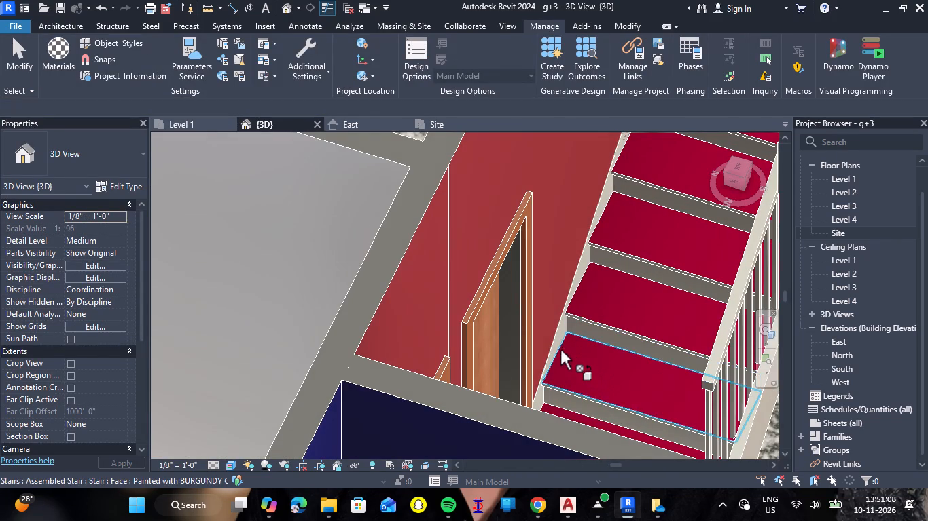
scroll(560, 350, down, 4)
key(Escape)
Examine the painted staircase, the rooms and the exterior with its boundary wall from several sides.
scroll(647, 310, down, 2)
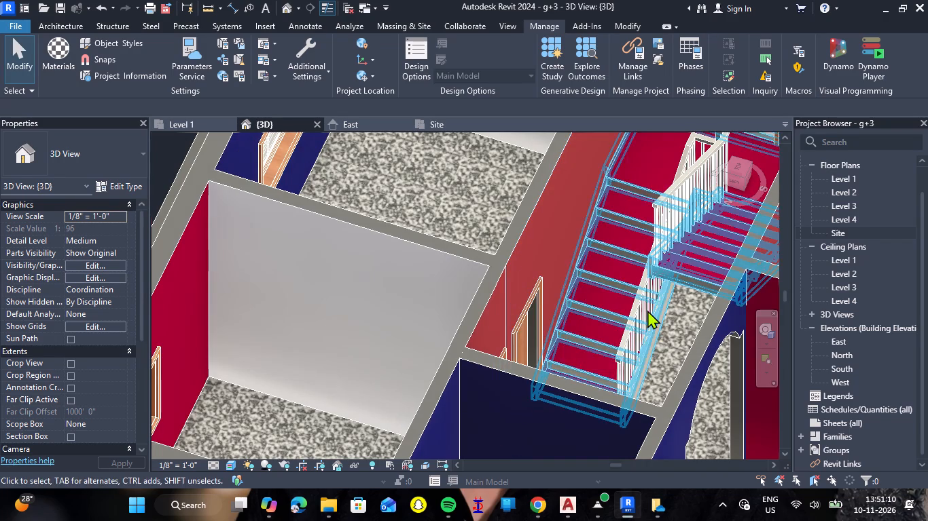
scroll(647, 310, down, 6)
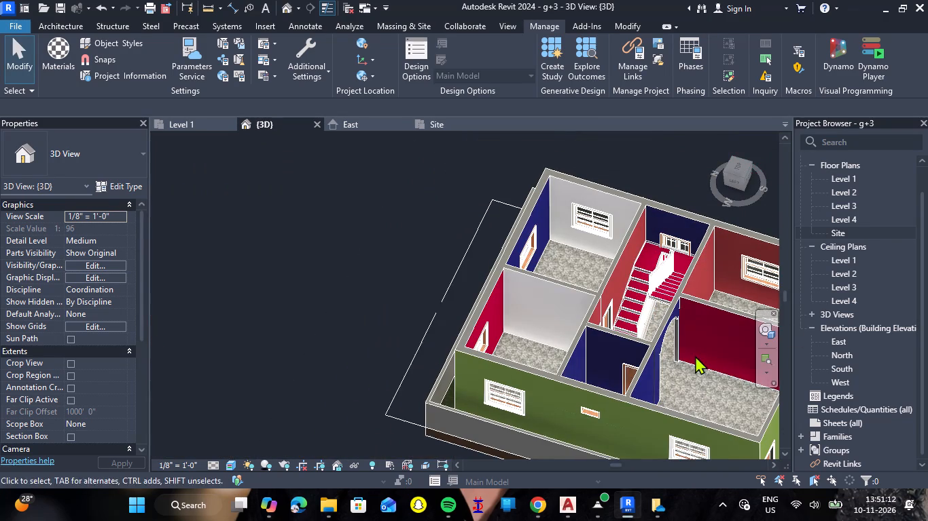
shift+right_drag(700, 362, 435, 357)
shift+middle_drag(700, 362, 435, 357)
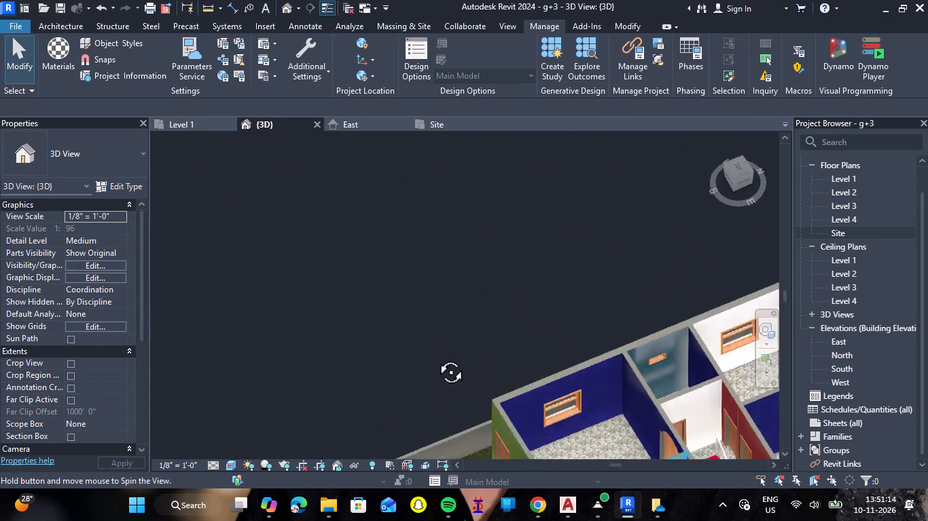
shift+right_drag(435, 357, 395, 324)
shift+middle_drag(435, 357, 395, 324)
scroll(497, 270, down, 7)
scroll(565, 343, up, 8)
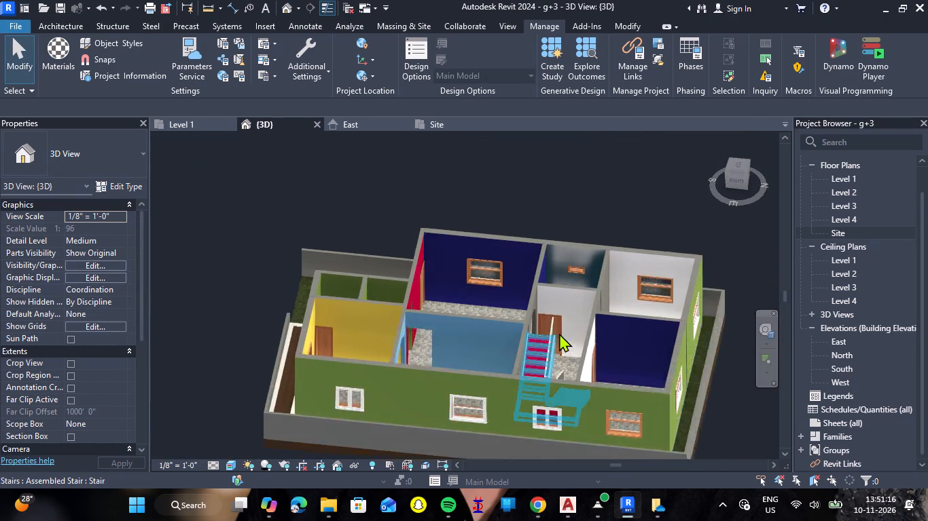
scroll(522, 371, up, 8)
scroll(530, 294, up, 2)
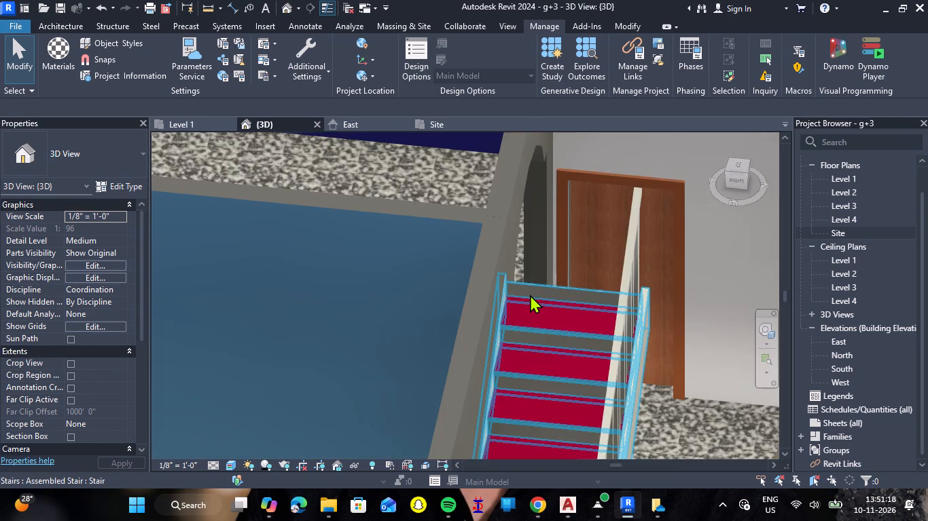
scroll(537, 287, down, 6)
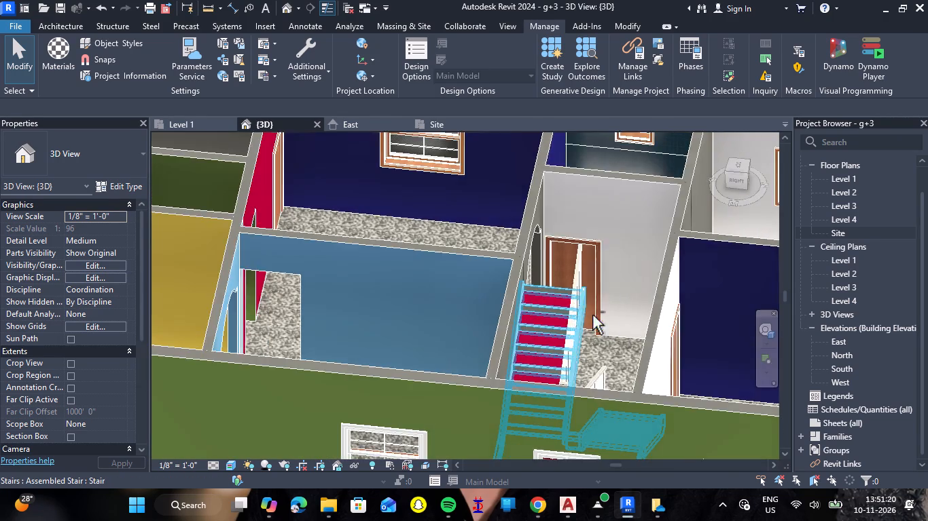
shift+middle_drag(592, 315, 450, 371)
shift+right_drag(592, 315, 450, 371)
scroll(445, 340, down, 4)
scroll(323, 266, up, 8)
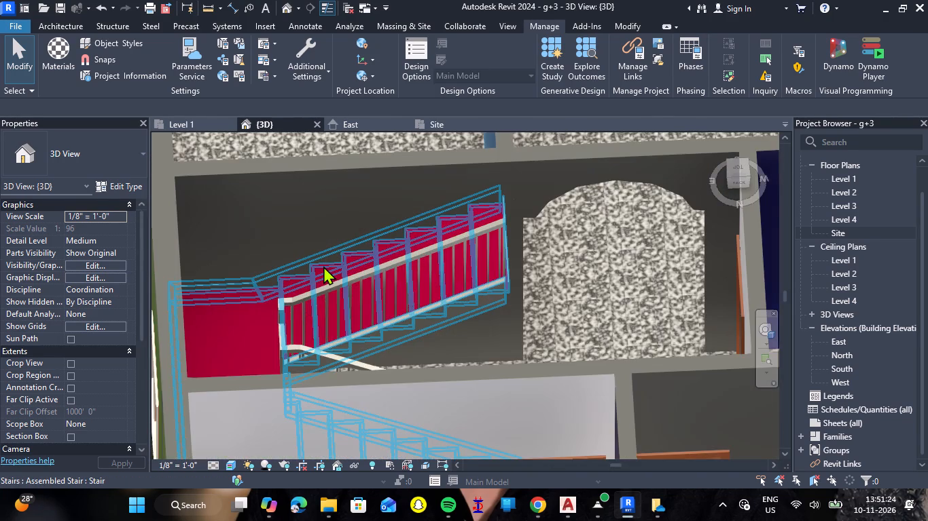
click(649, 294)
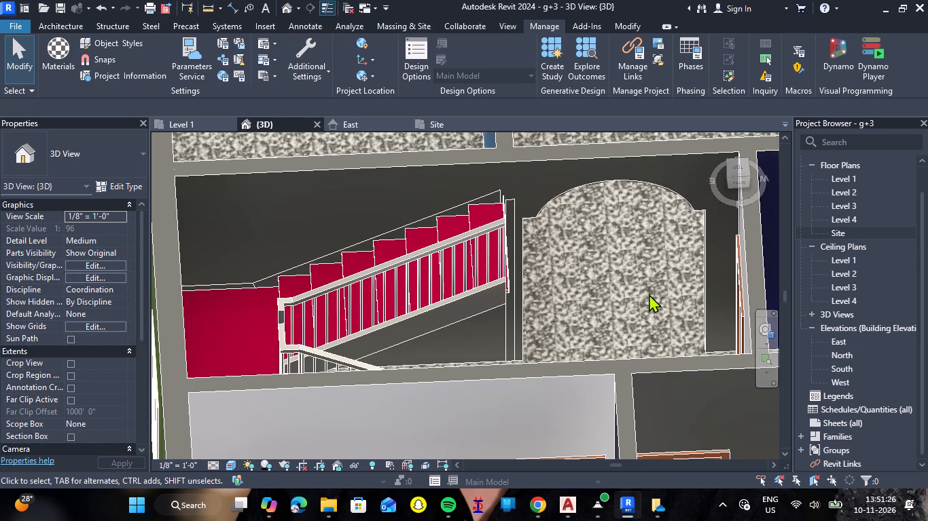
scroll(649, 294, down, 13)
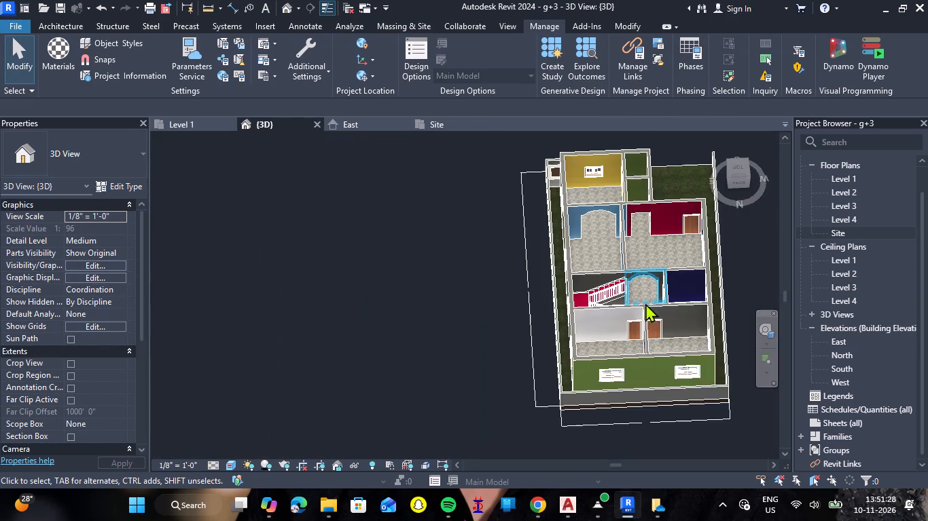
shift+middle_drag(726, 429, 609, 337)
shift+right_drag(726, 429, 609, 337)
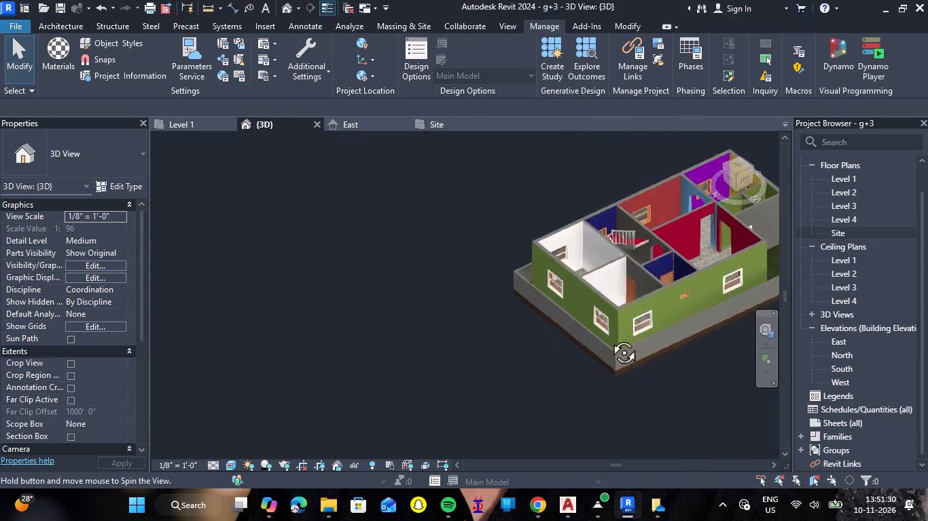
shift+middle_drag(609, 337, 548, 279)
shift+right_drag(609, 337, 548, 279)
scroll(625, 355, down, 6)
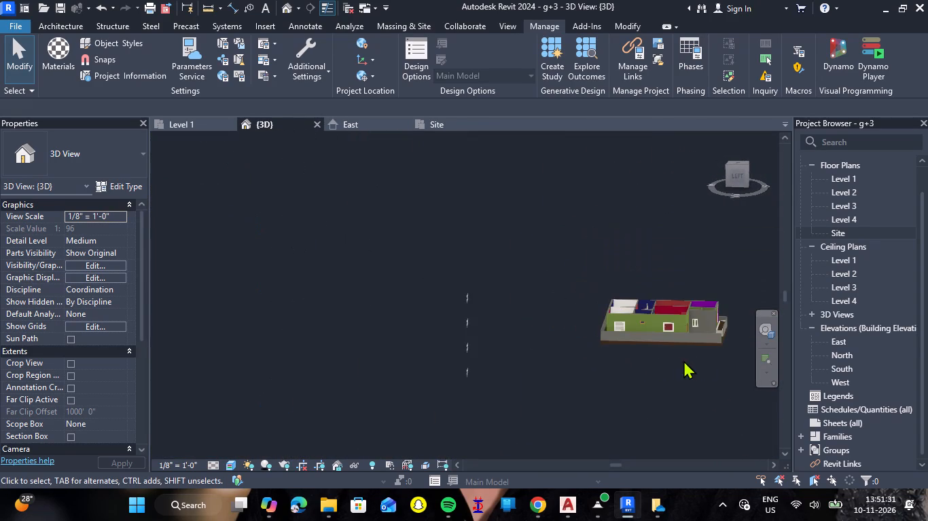
scroll(734, 336, up, 7)
shift+middle_drag(603, 383, 616, 381)
shift+right_drag(603, 383, 616, 381)
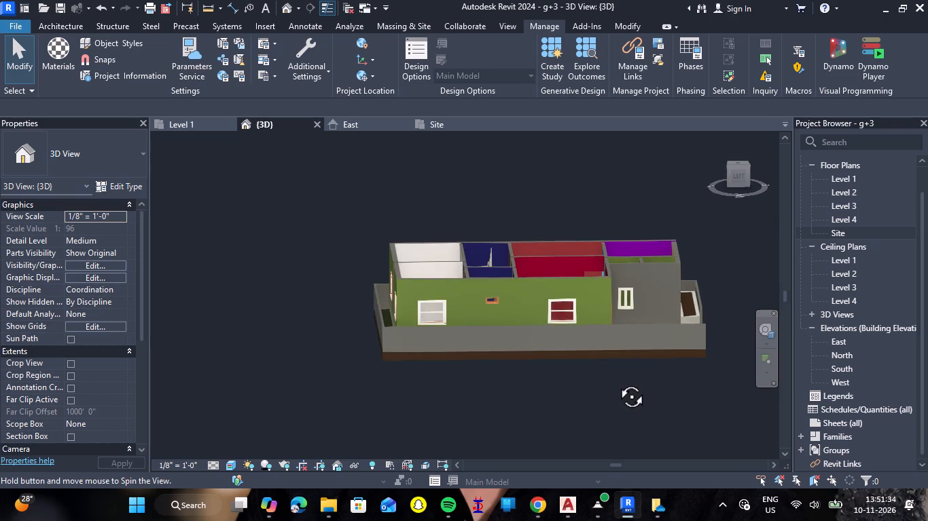
shift+right_drag(616, 381, 617, 381)
shift+middle_drag(616, 381, 617, 381)
scroll(579, 342, up, 7)
scroll(530, 368, down, 4)
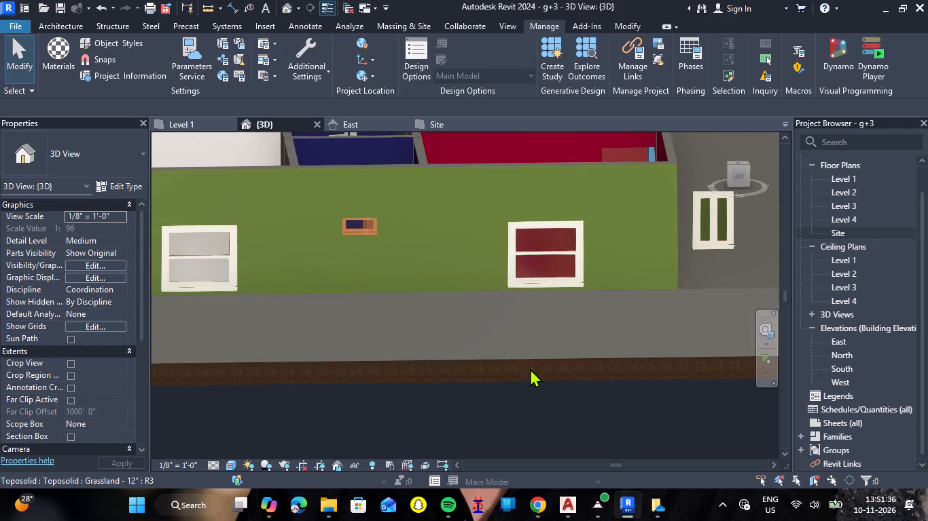
scroll(597, 395, down, 3)
scroll(710, 396, up, 2)
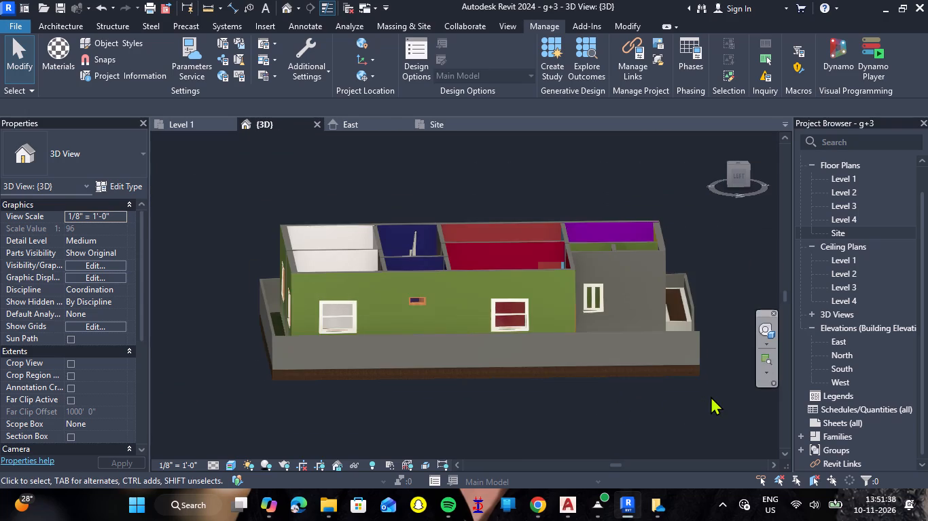
Cut a narrow rectangular wall opening about 5.5 inches wide in the west boundary wall, beside the bedroom, working in the Level 1 plan.
click(60, 22)
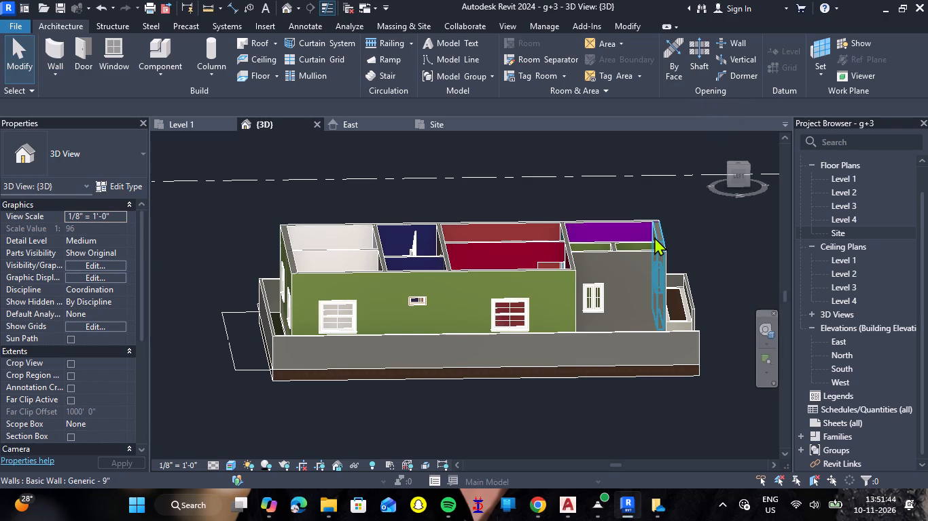
click(560, 337)
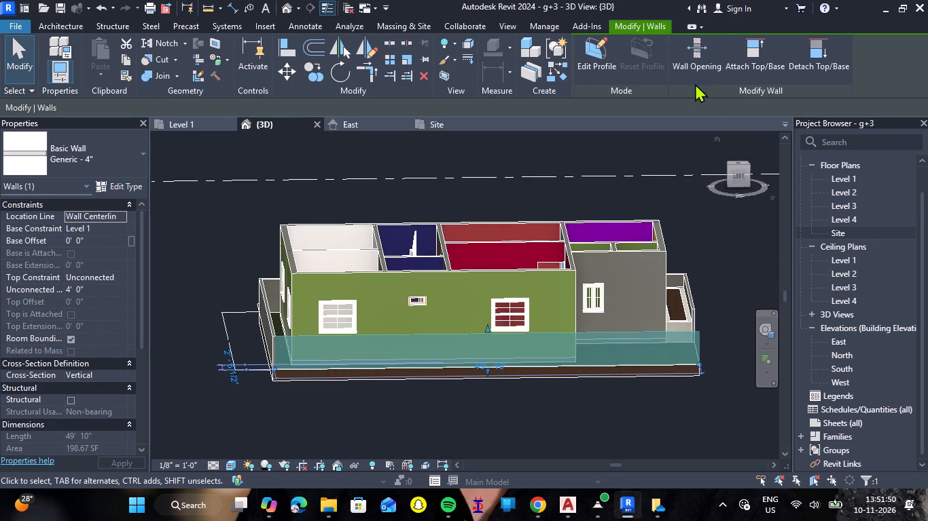
click(690, 66)
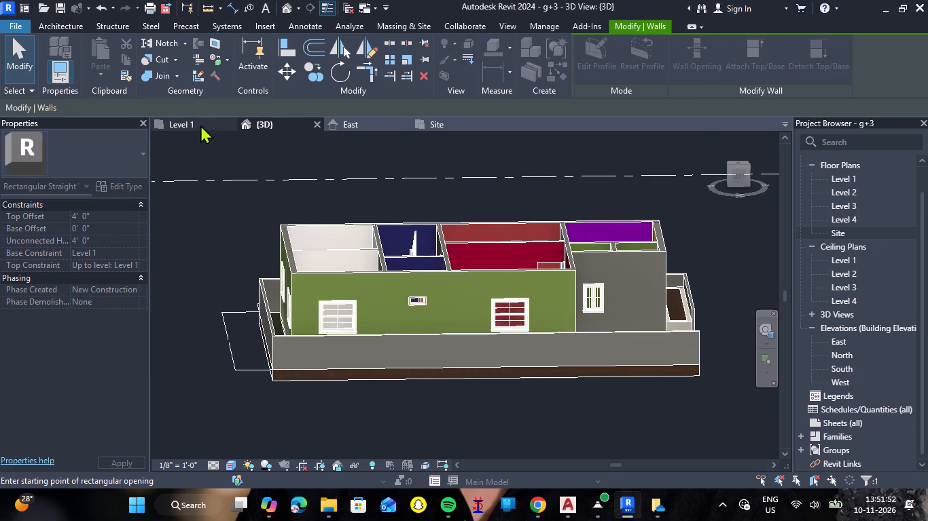
click(200, 125)
scroll(305, 293, down, 10)
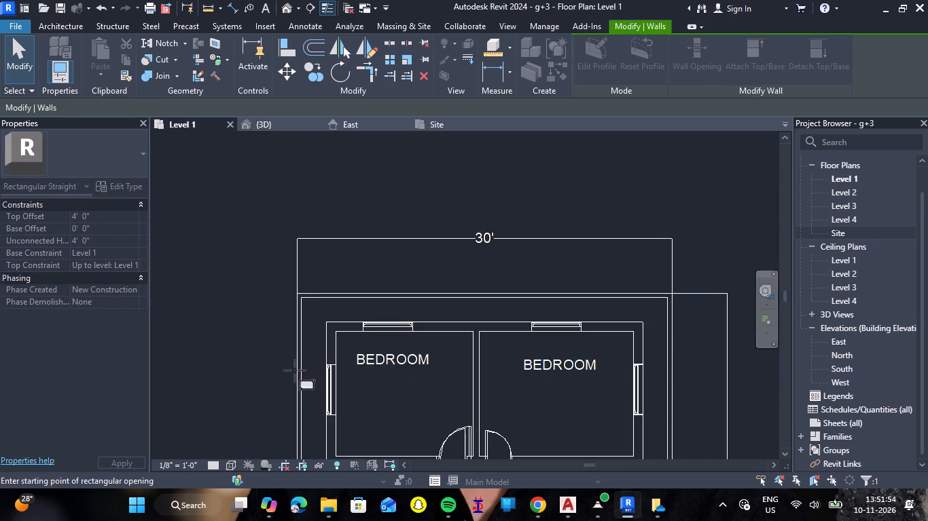
middle_drag(320, 354, 325, 233)
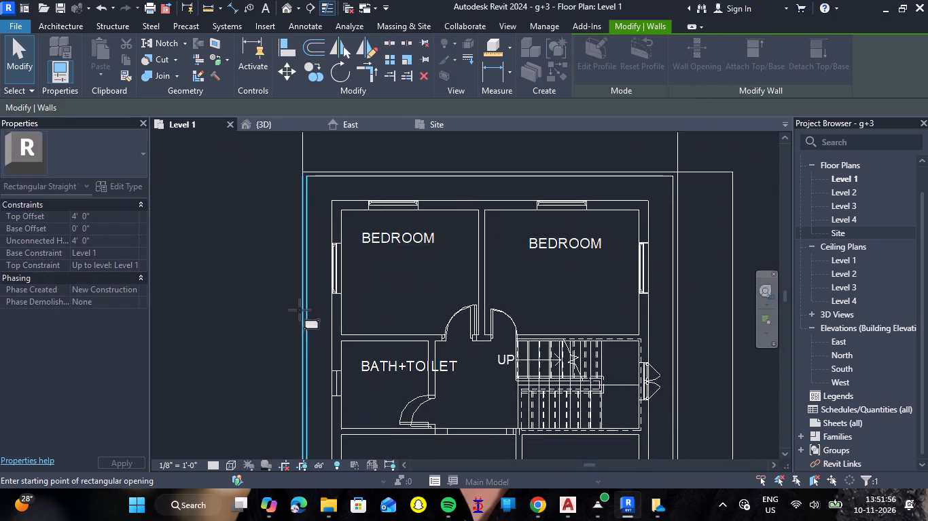
scroll(300, 244, up, 9)
click(306, 192)
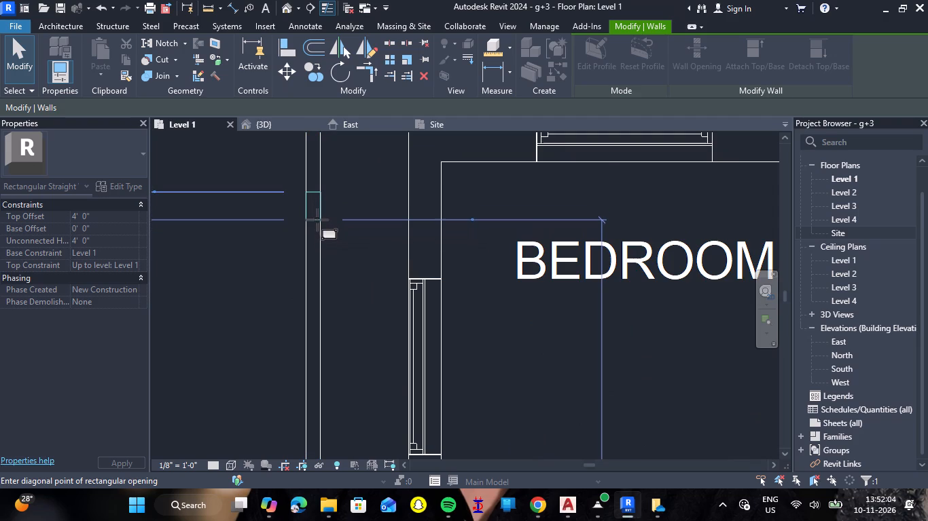
click(318, 212)
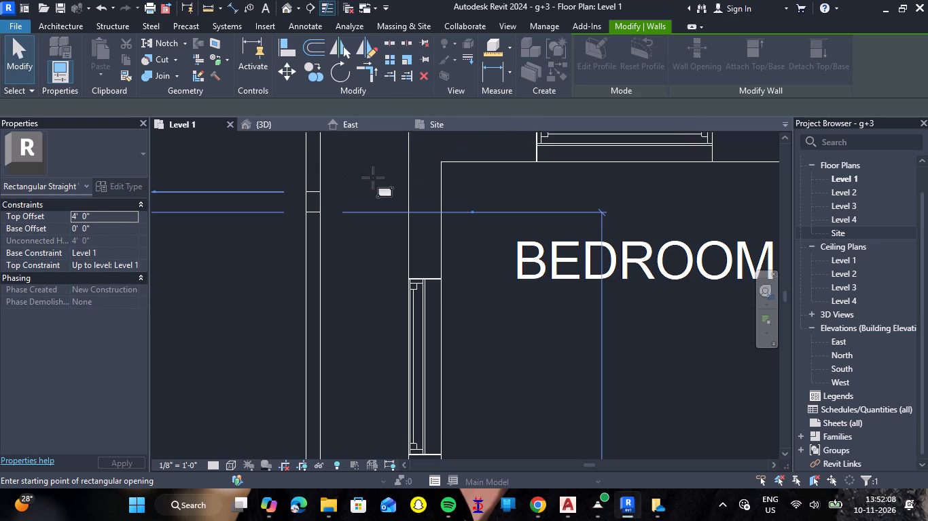
key(Escape)
key(Escape)
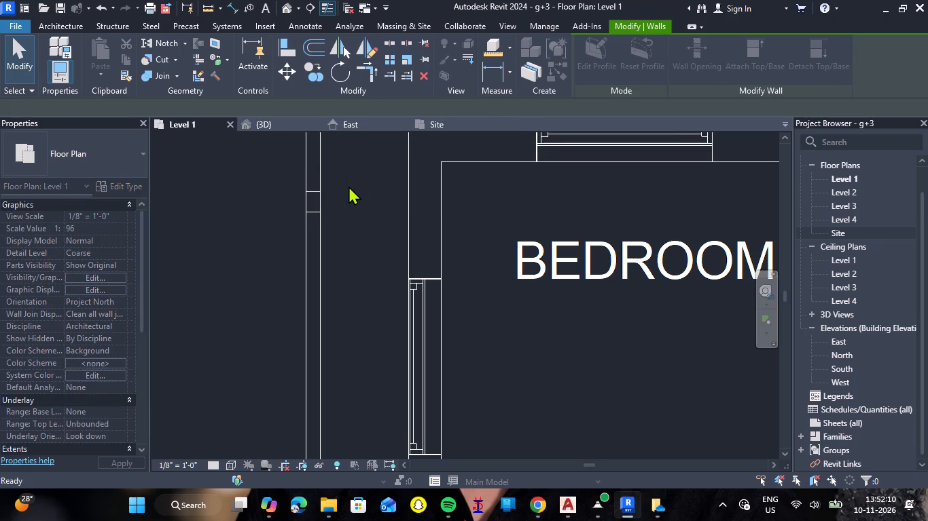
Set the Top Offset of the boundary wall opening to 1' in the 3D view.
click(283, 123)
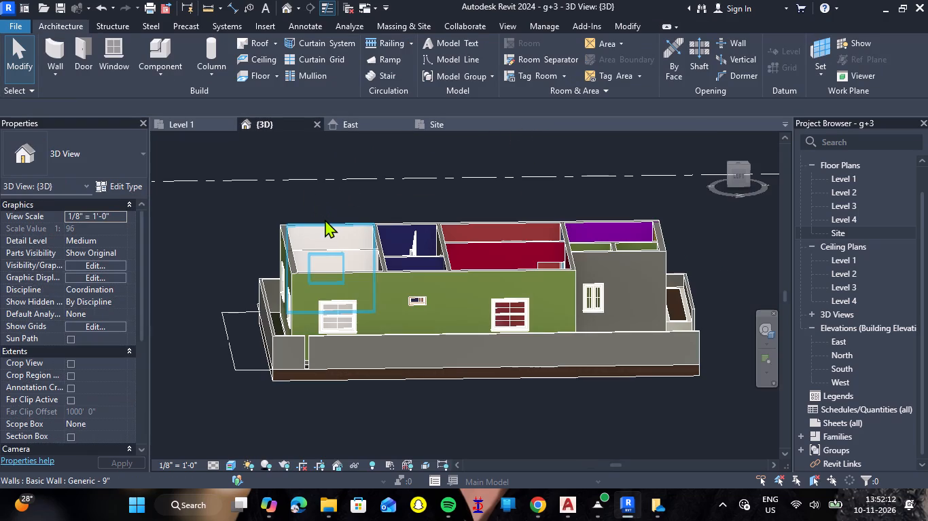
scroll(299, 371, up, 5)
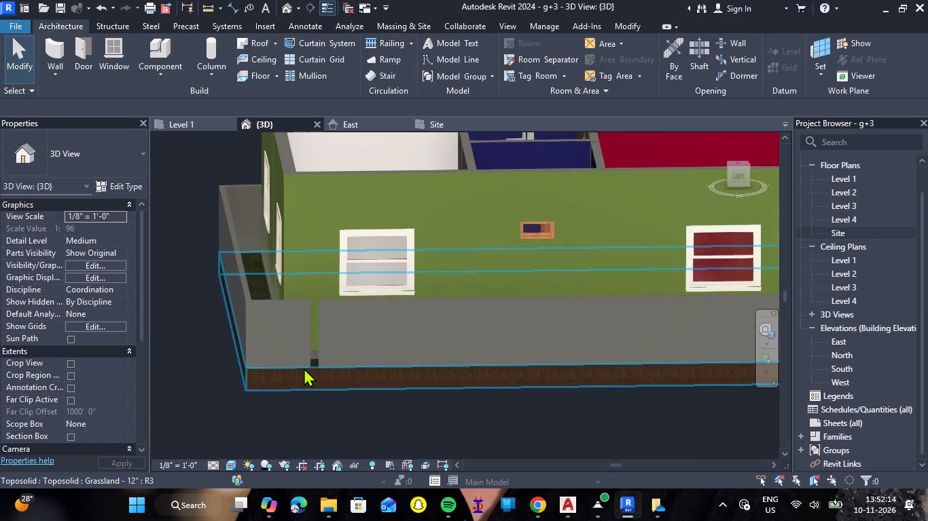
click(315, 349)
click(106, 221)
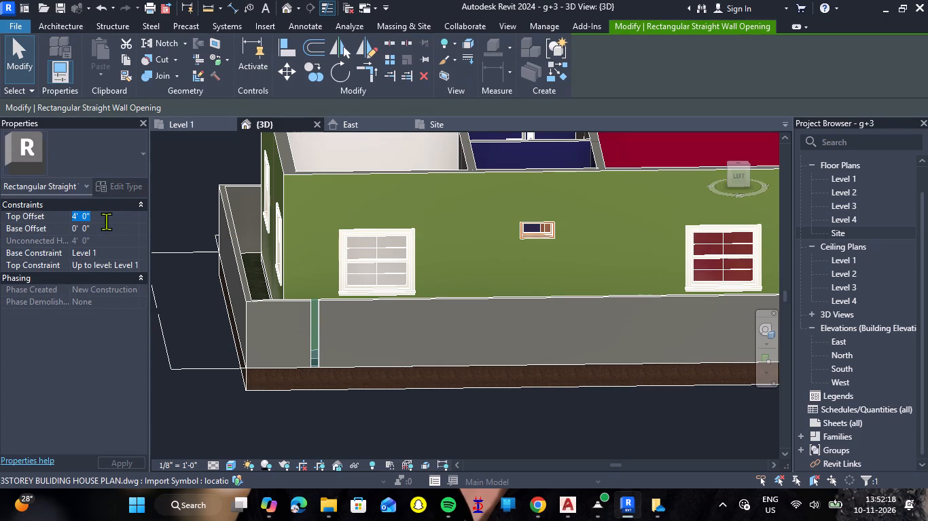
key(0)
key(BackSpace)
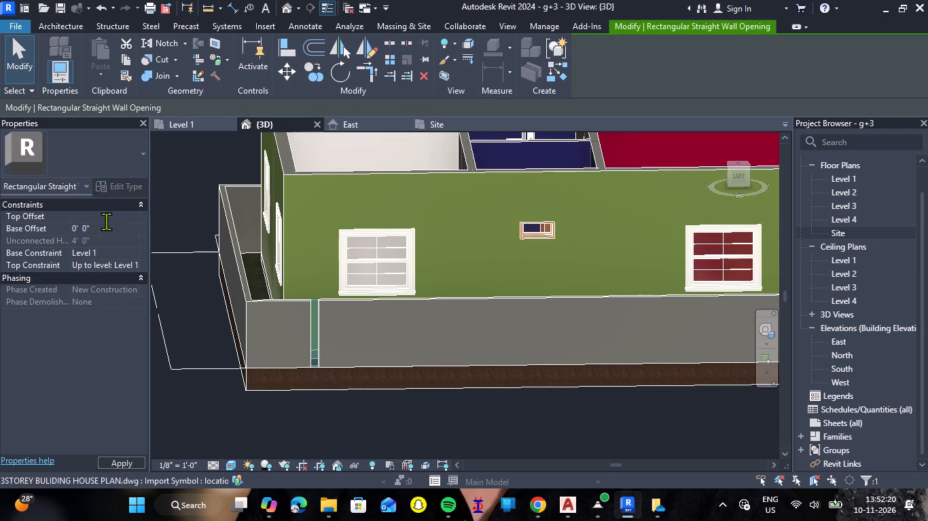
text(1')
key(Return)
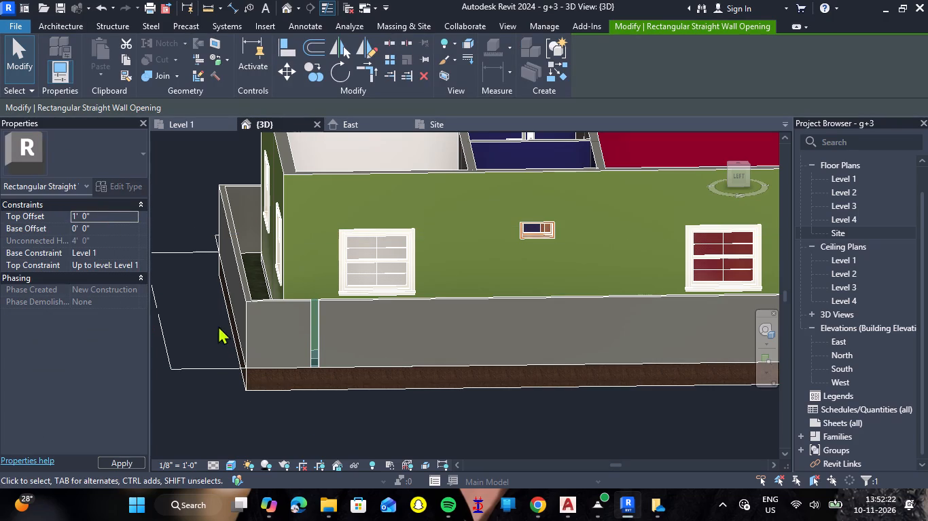
Stretch the top of the boundary wall opening upward to a Top Offset of 3' 1".
scroll(325, 372, up, 6)
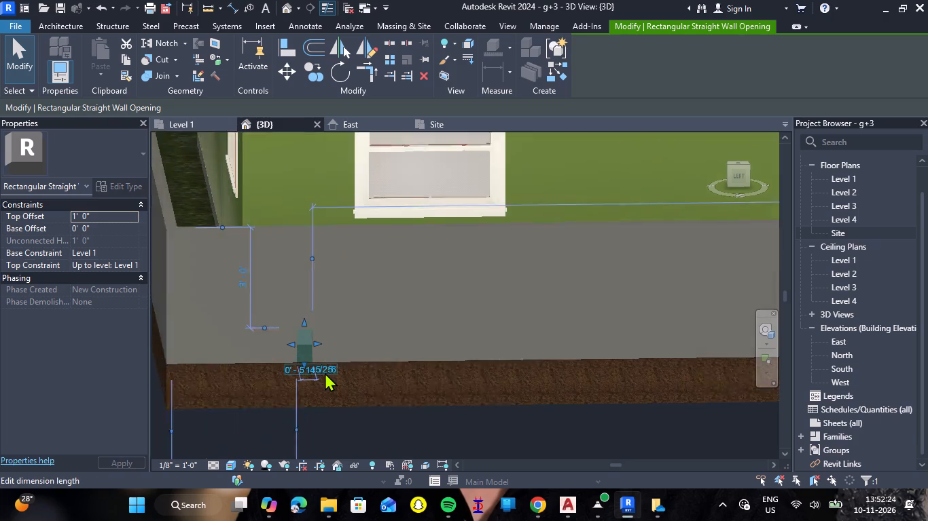
drag(303, 315, 304, 280)
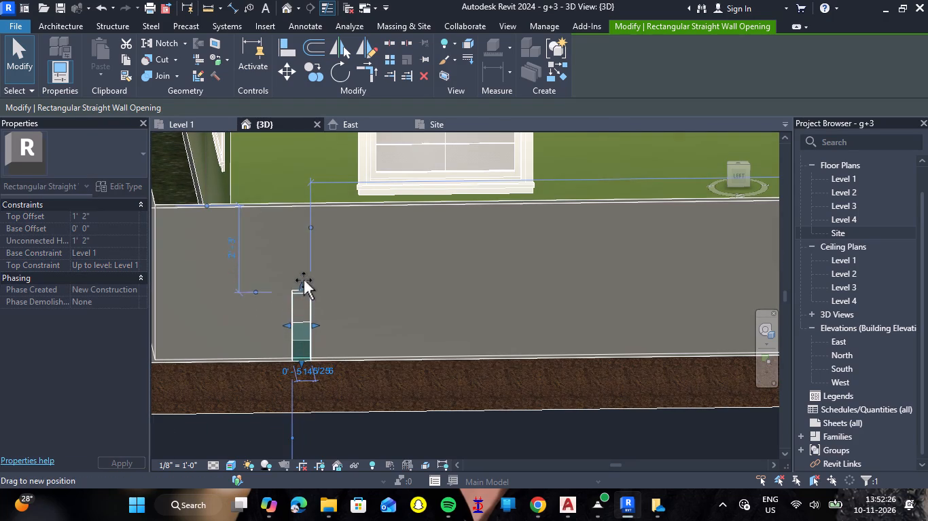
drag(304, 280, 306, 239)
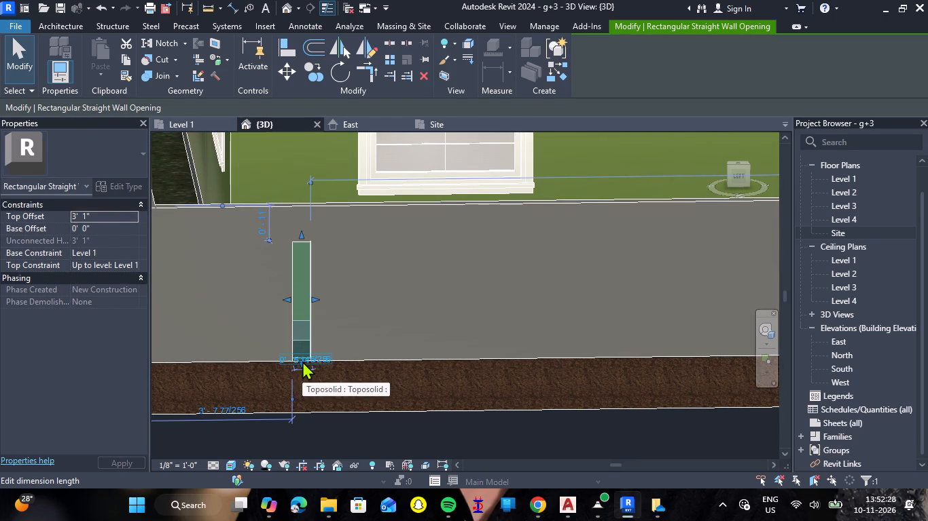
Set the Base Offset of the west boundary wall opening to 1'.
drag(302, 361, 302, 342)
scroll(298, 364, up, 9)
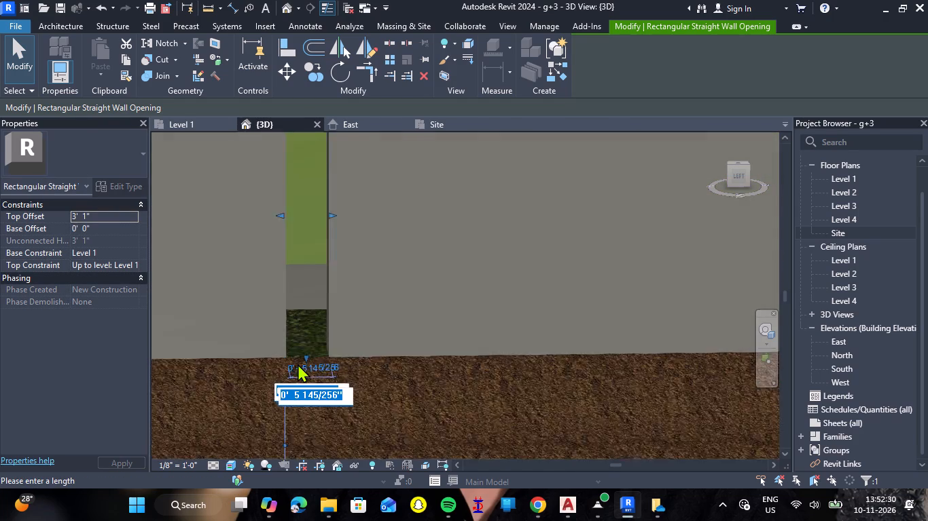
drag(311, 350, 312, 313)
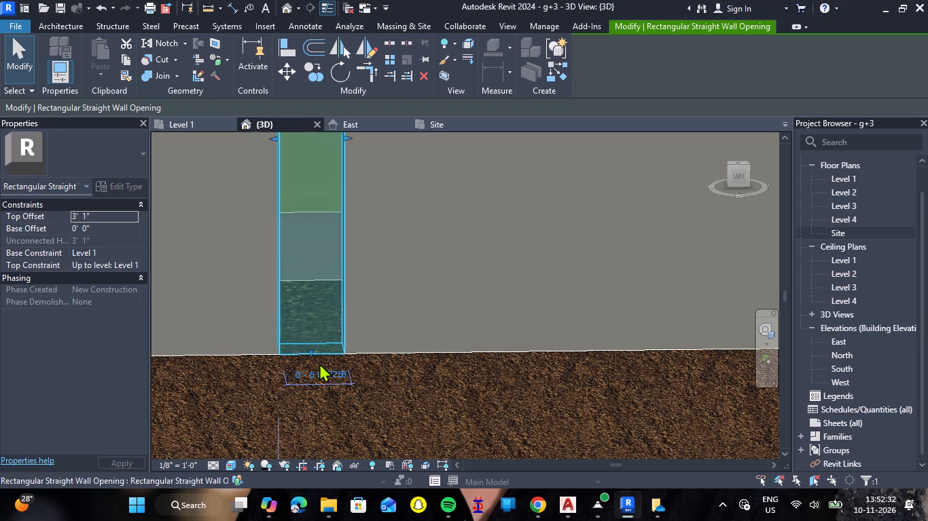
click(115, 231)
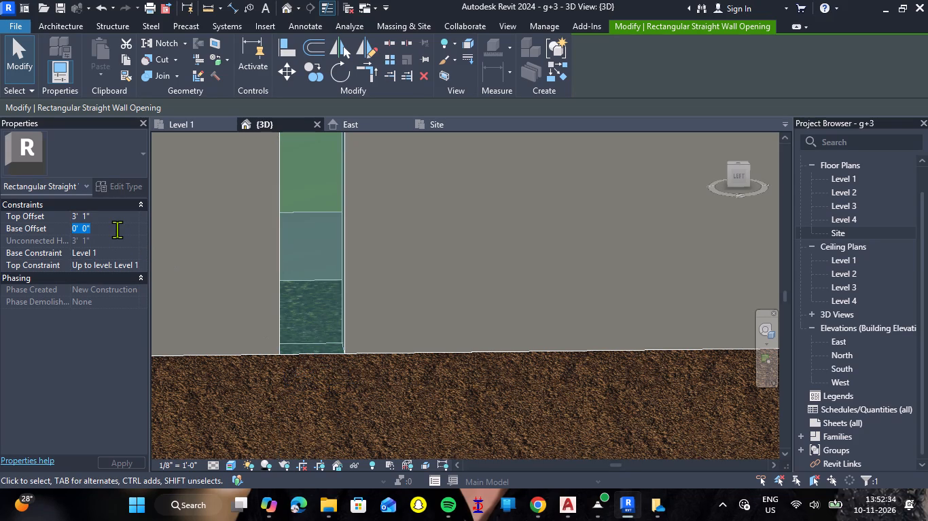
text(1')
key(Return)
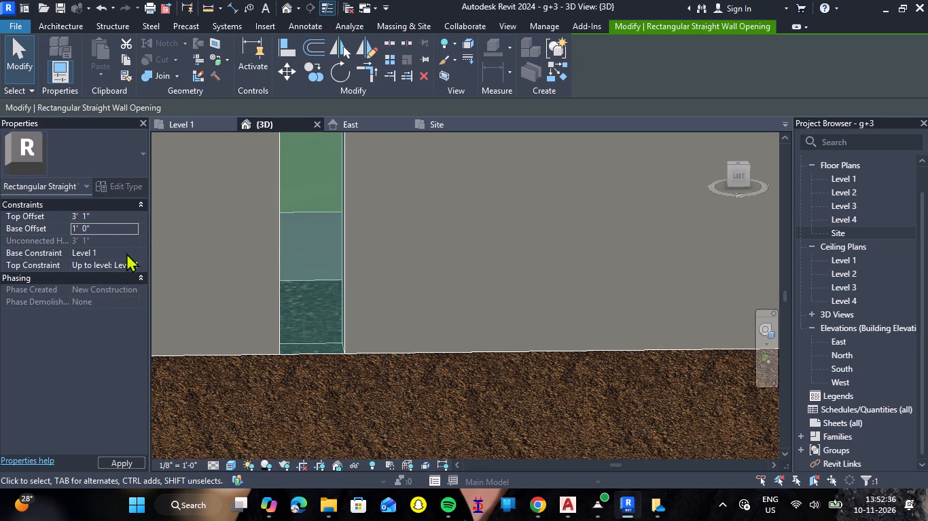
click(321, 389)
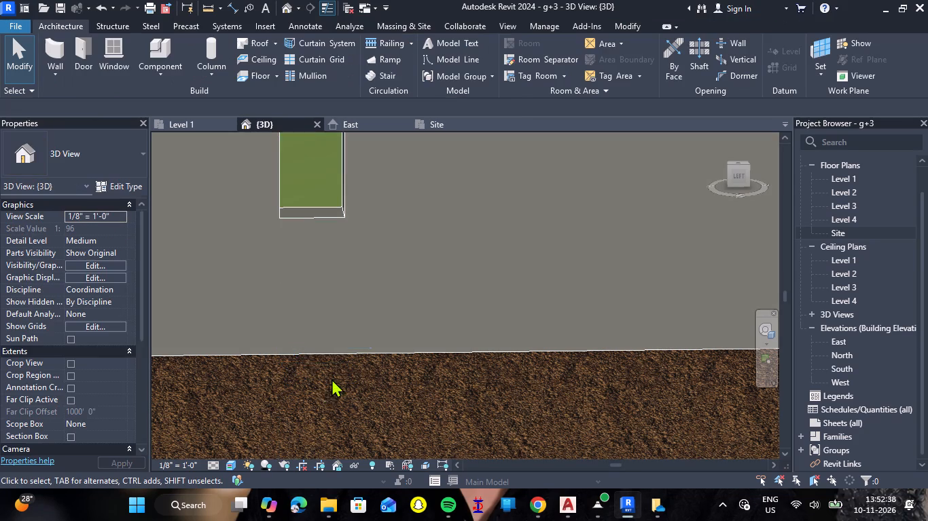
scroll(332, 379, down, 11)
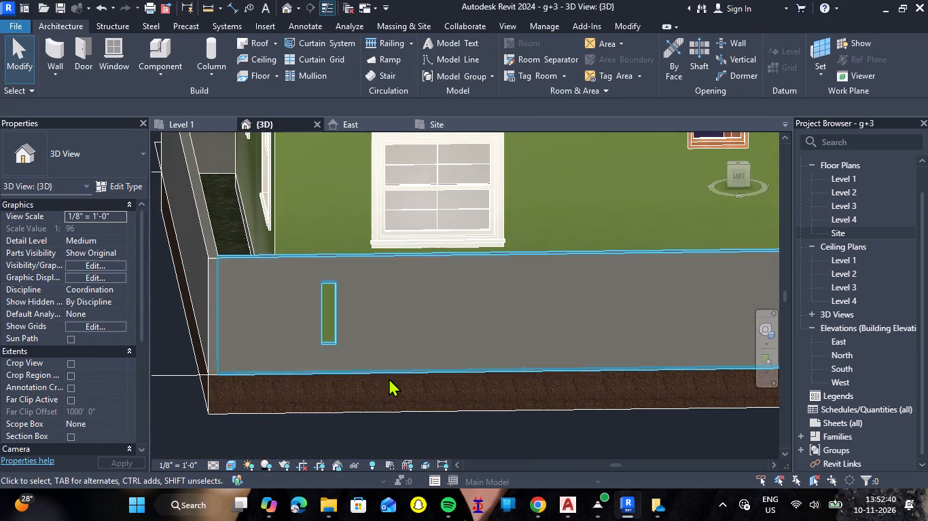
shift+right_drag(388, 389, 376, 389)
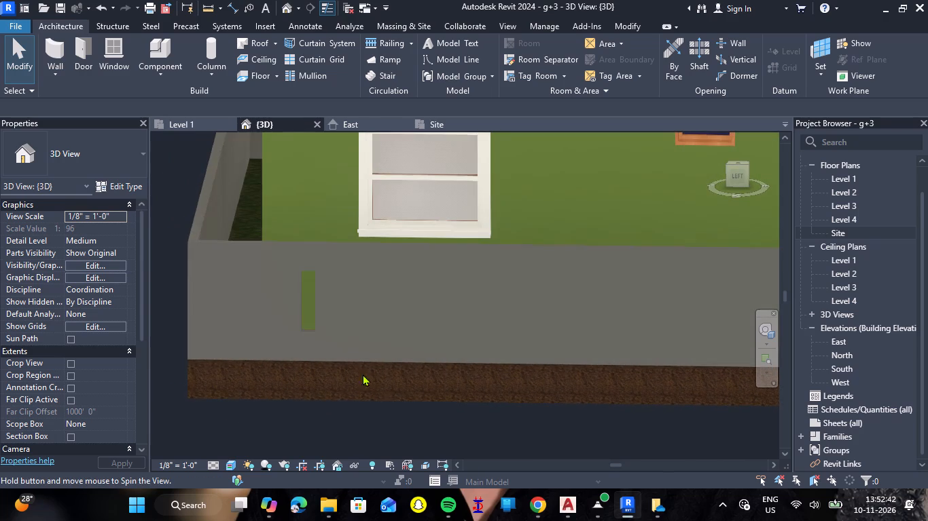
Array the narrow opening linearly along the west boundary wall, 20 in number, grouped, with the last one near the wall's front end.
click(308, 313)
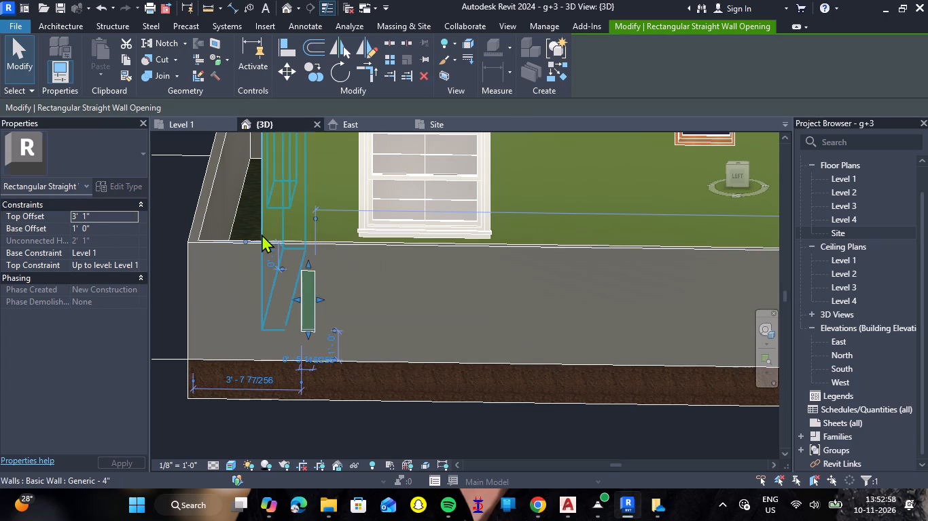
scroll(262, 234, down, 1)
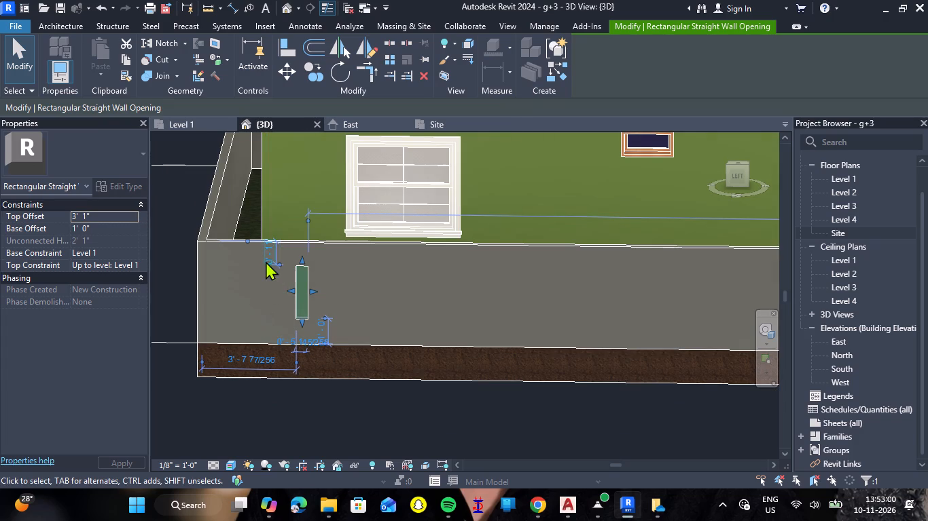
click(329, 398)
click(300, 309)
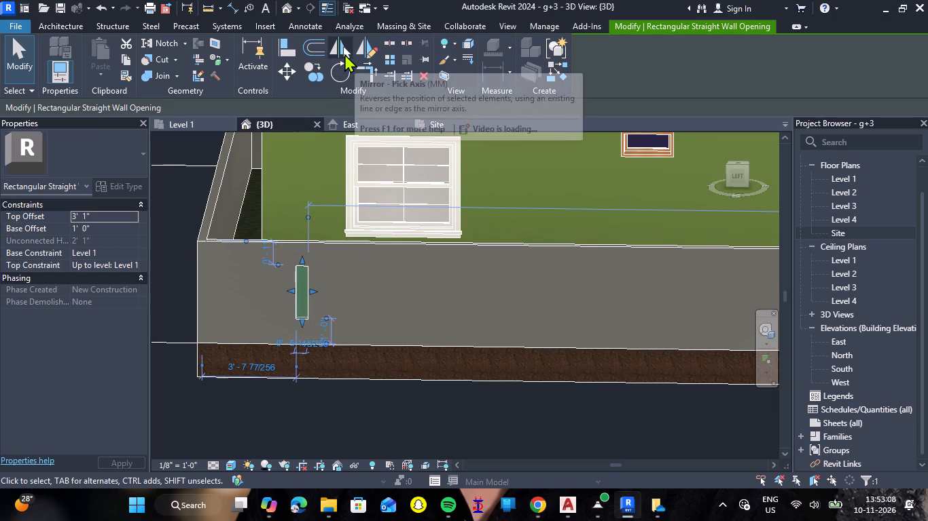
click(385, 53)
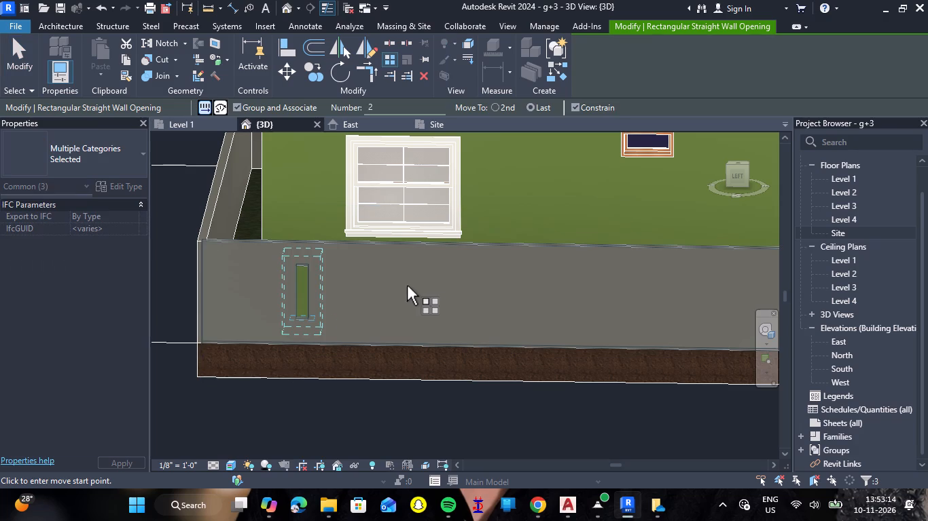
click(416, 110)
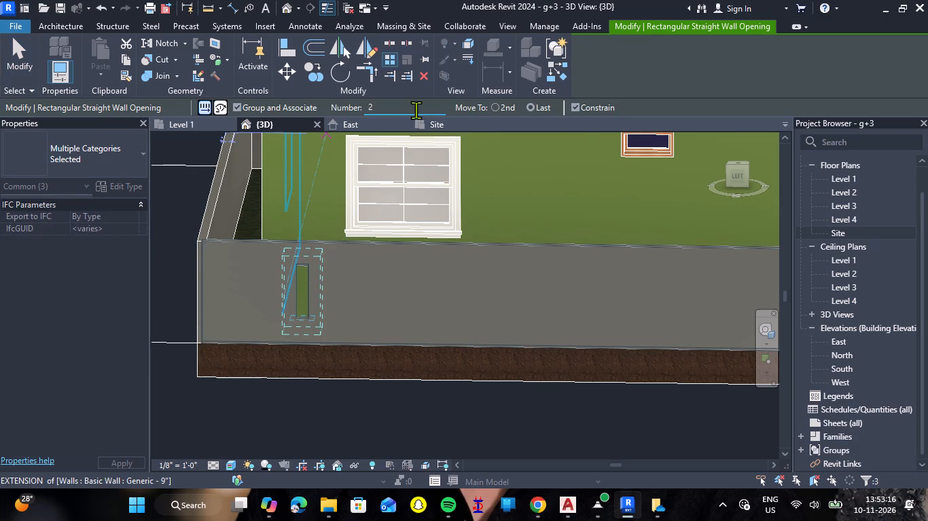
key(BackSpace)
text(20)
key(Return)
click(302, 257)
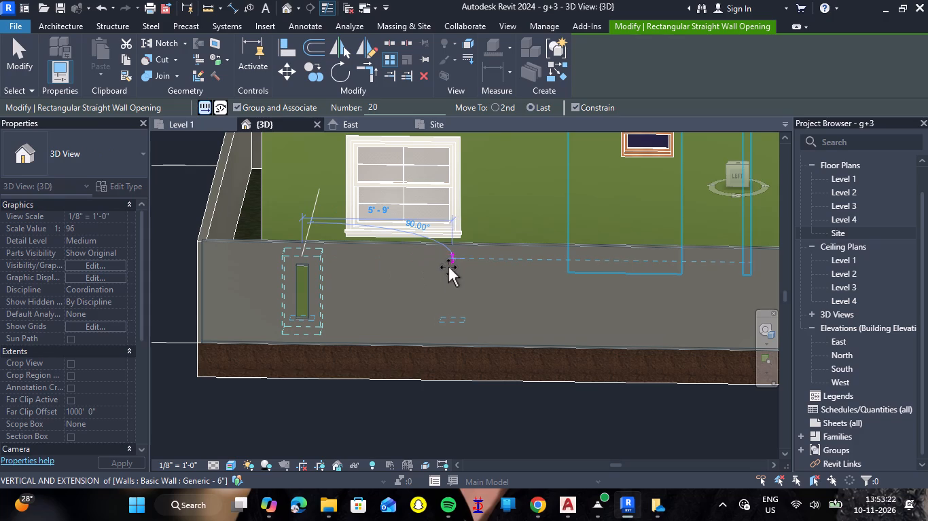
scroll(444, 282, down, 4)
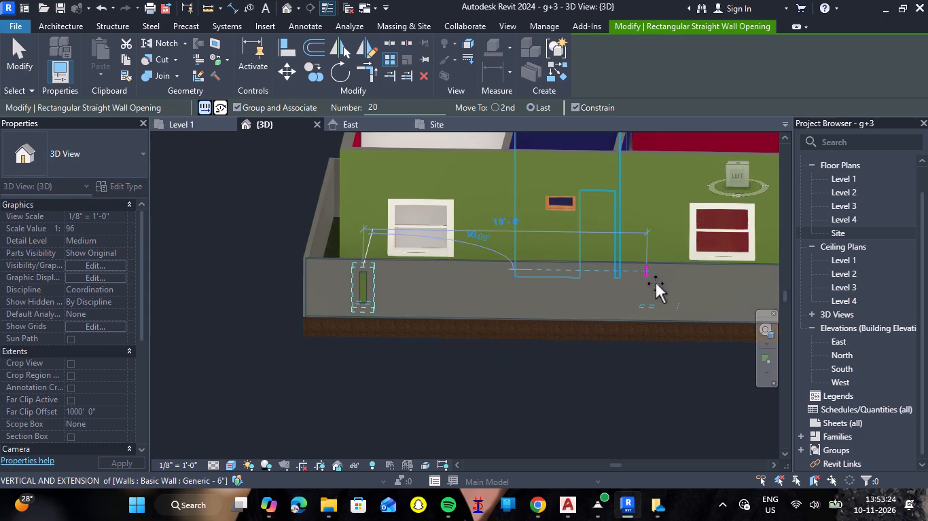
middle_drag(662, 284, 474, 285)
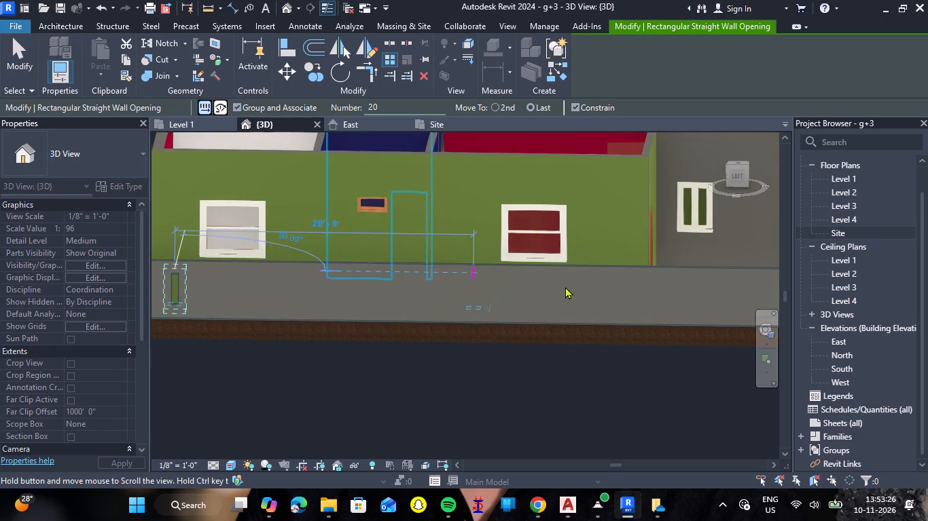
scroll(661, 286, down, 5)
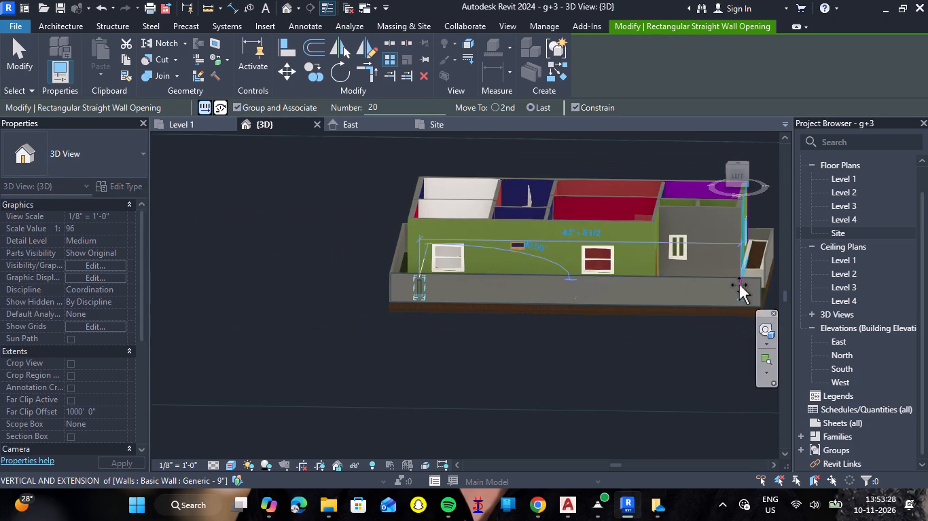
click(733, 286)
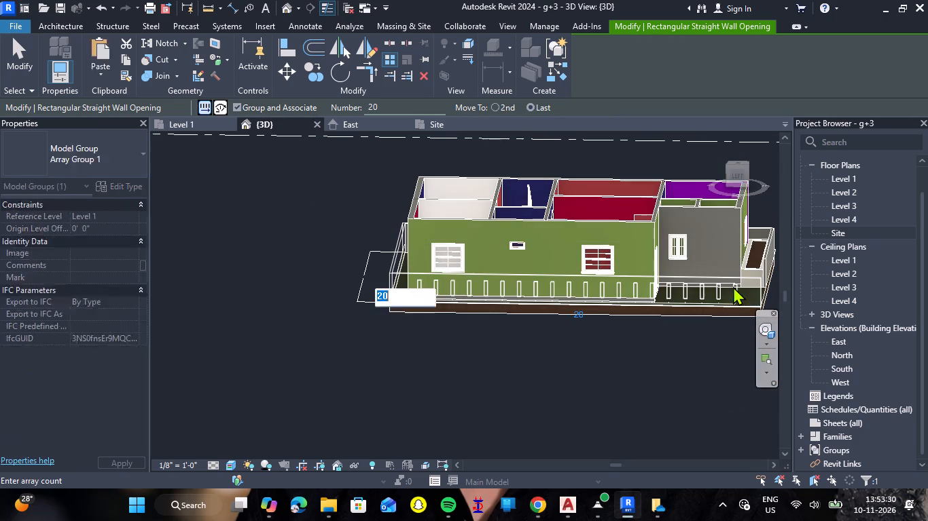
click(663, 350)
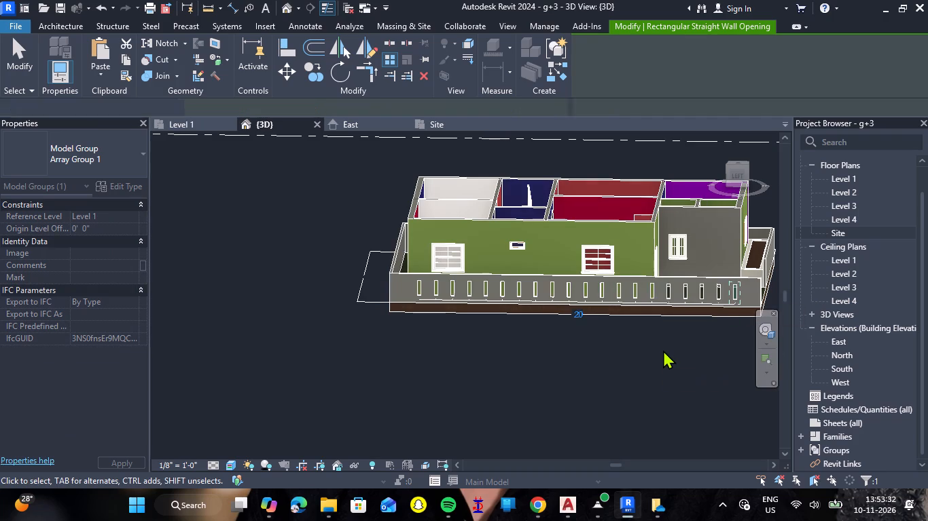
scroll(656, 336, down, 2)
scroll(668, 329, up, 5)
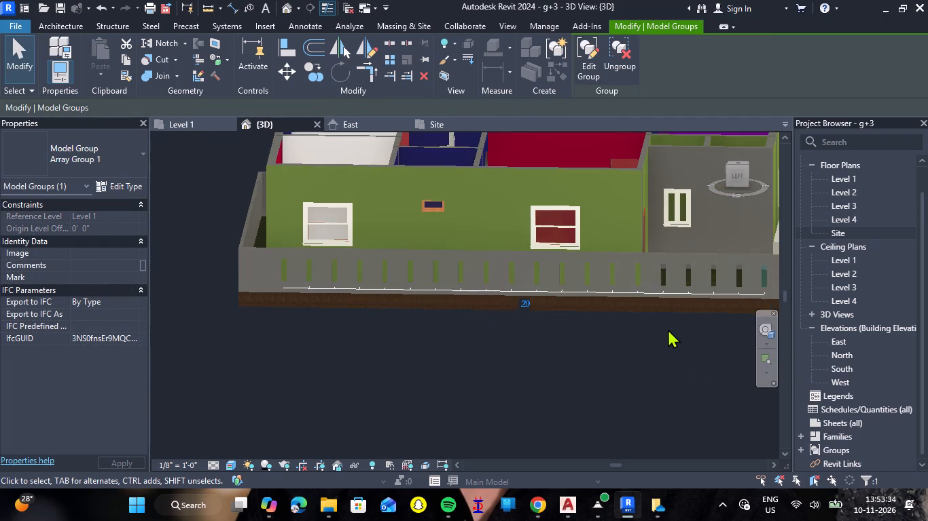
click(622, 347)
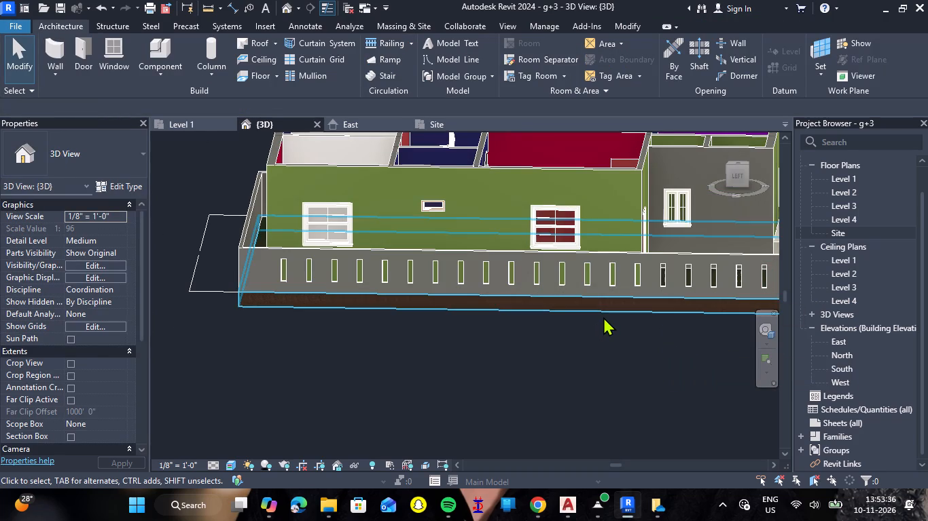
Examine the row of narrow openings along the west boundary wall.
scroll(251, 312, up, 1)
scroll(255, 309, down, 3)
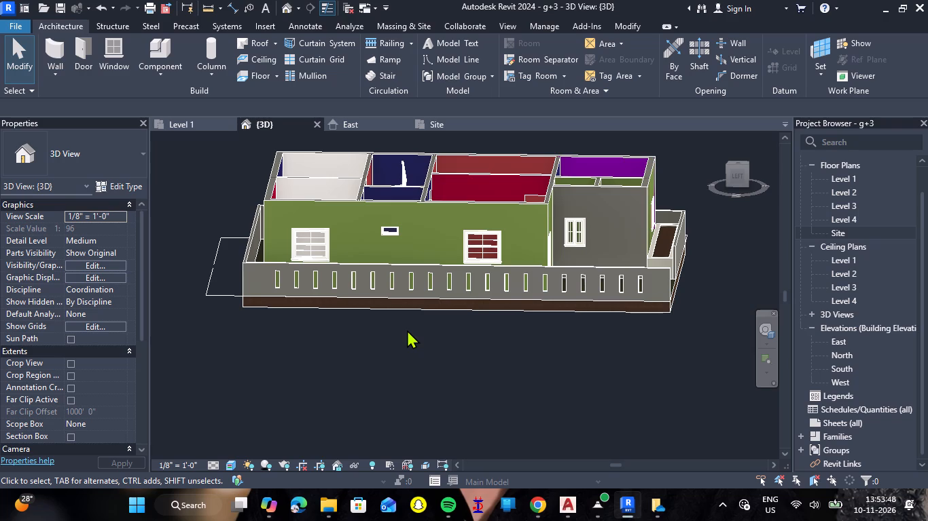
scroll(393, 322, up, 2)
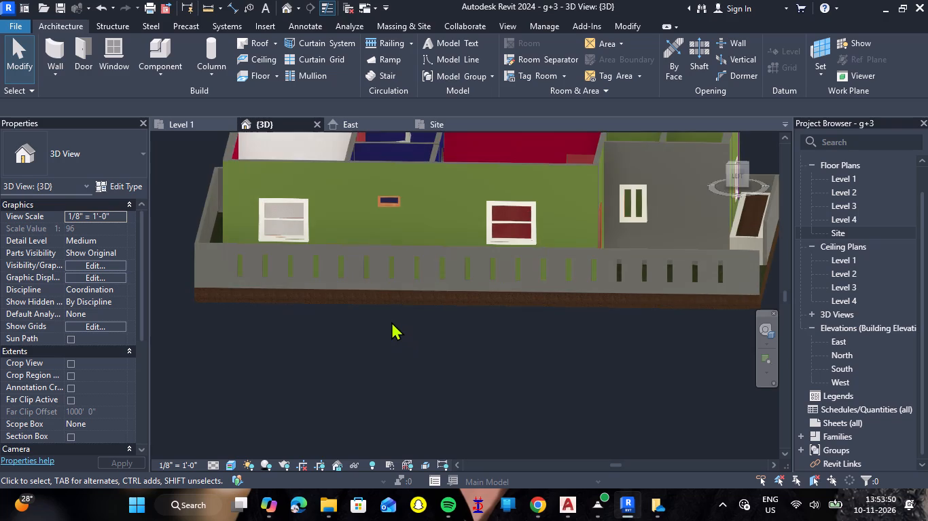
scroll(391, 322, down, 2)
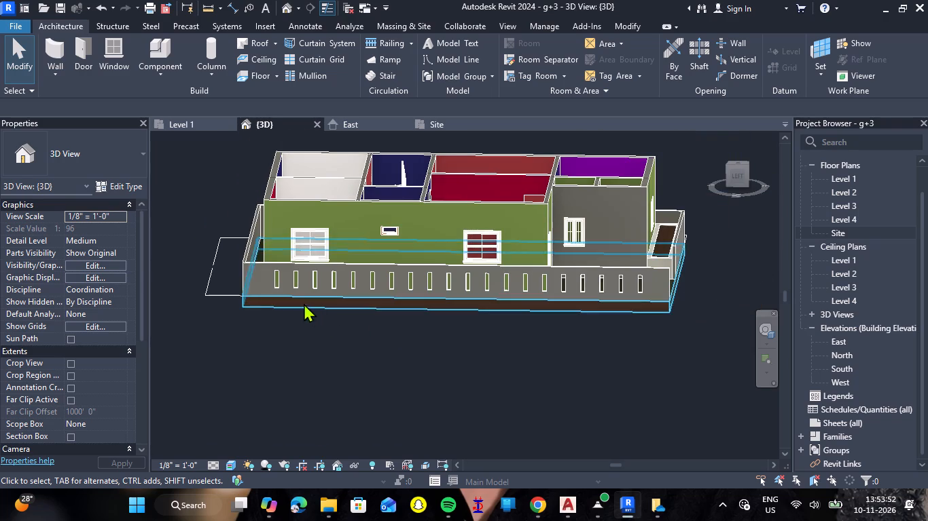
scroll(260, 282, up, 5)
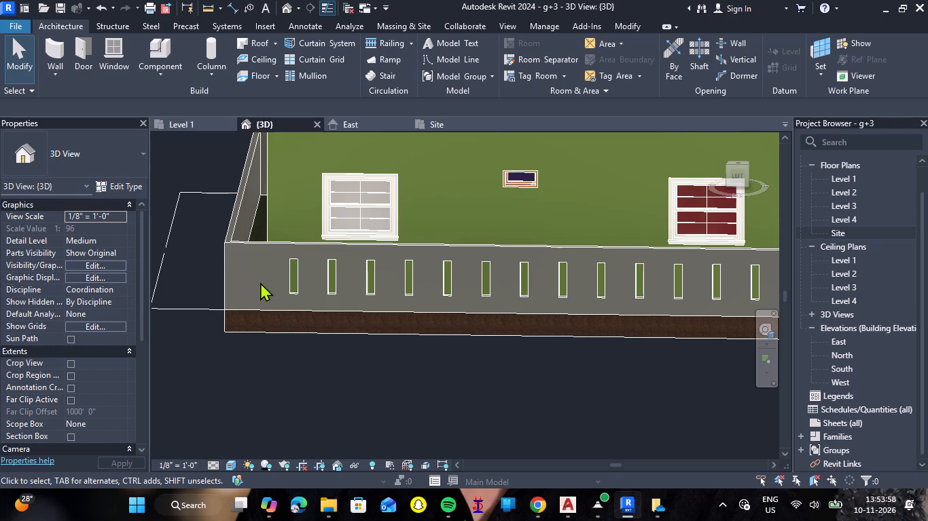
scroll(324, 315, down, 4)
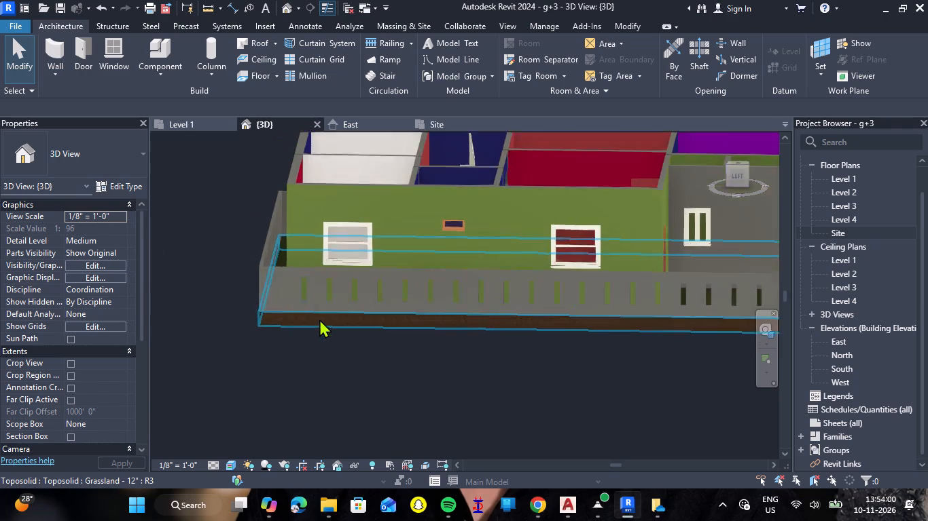
scroll(319, 319, down, 5)
Examine the plain front boundary wall and its surroundings in the 3D view.
shift+right_drag(602, 337, 542, 356)
shift+middle_drag(602, 337, 542, 356)
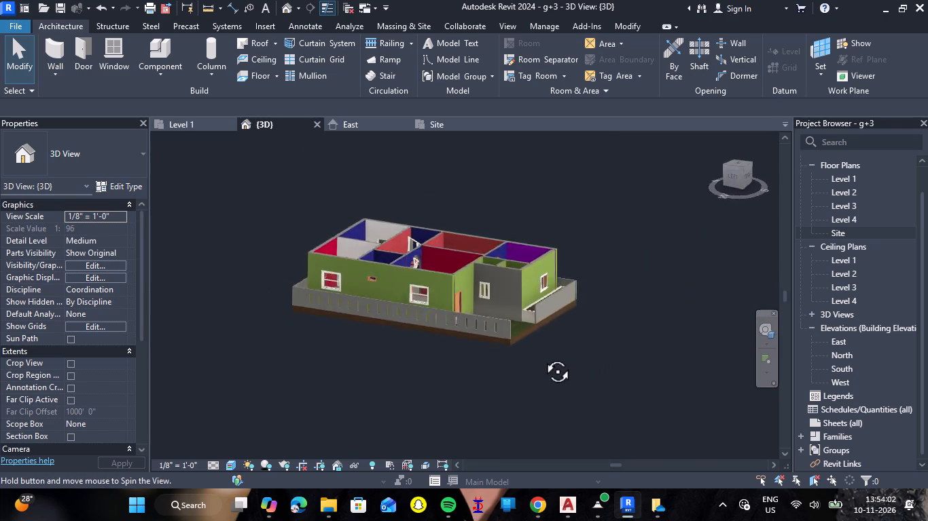
shift+right_drag(542, 356, 452, 353)
shift+middle_drag(542, 356, 452, 353)
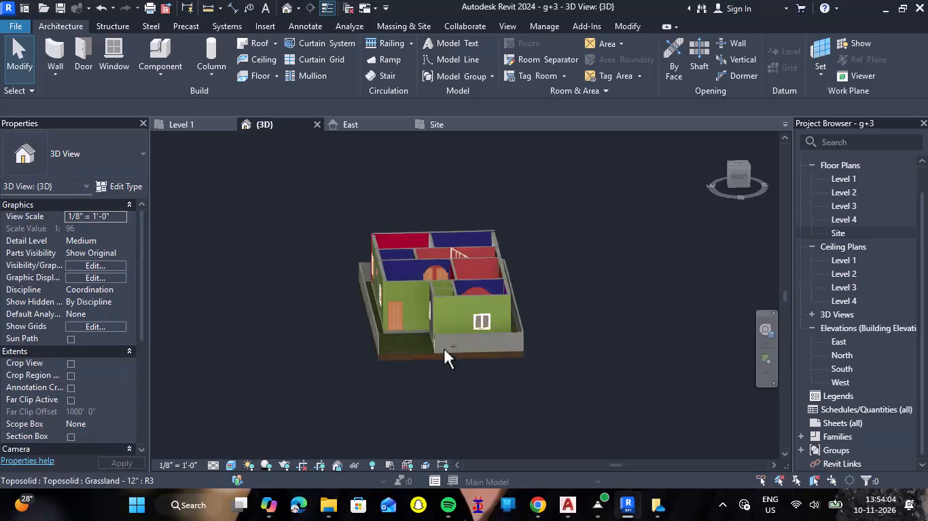
scroll(427, 332, up, 8)
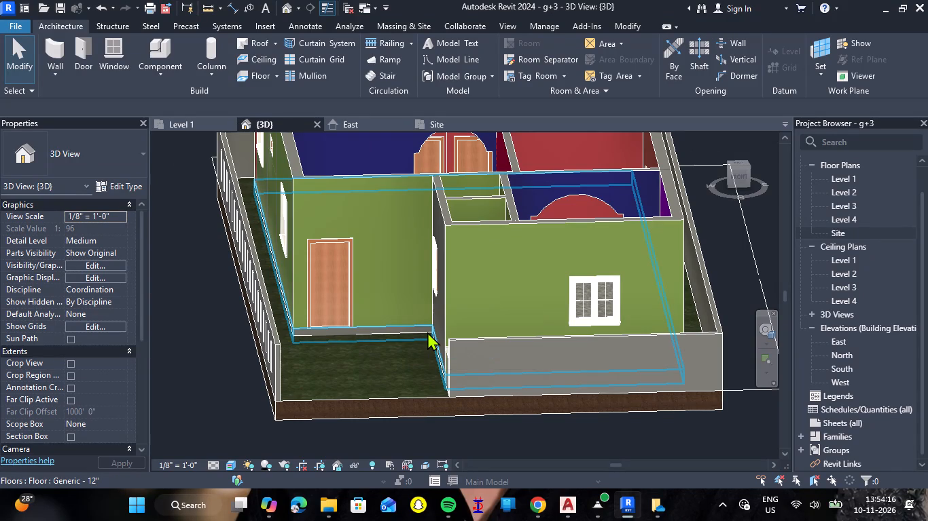
scroll(527, 406, up, 2)
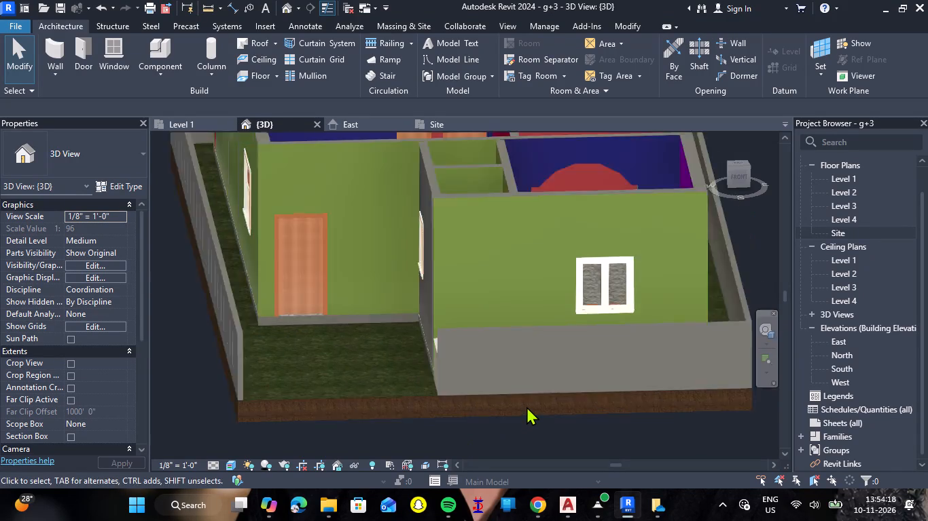
scroll(527, 406, up, 2)
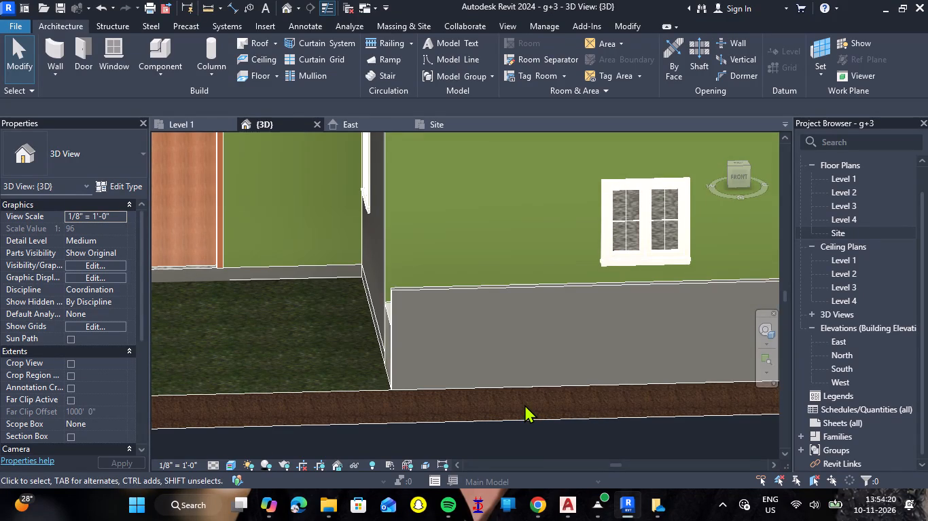
scroll(524, 404, down, 4)
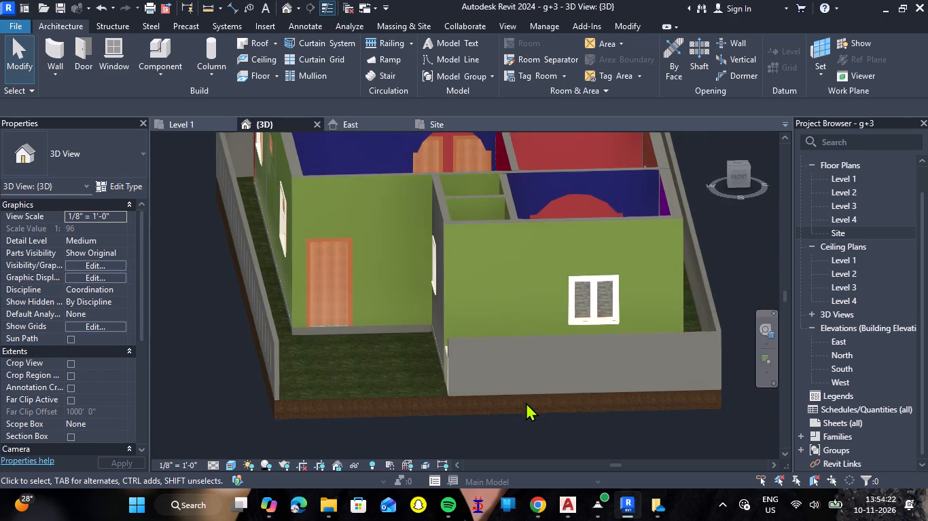
scroll(556, 402, down, 1)
scroll(702, 396, up, 4)
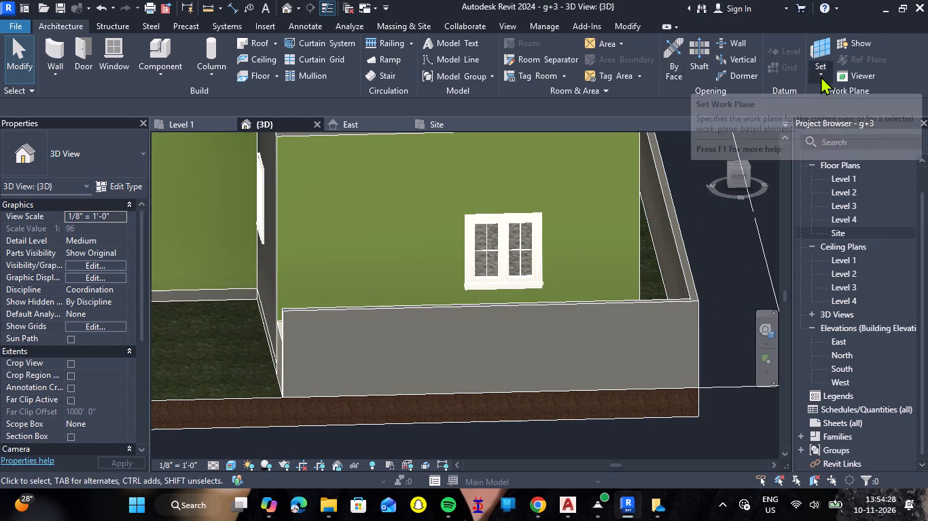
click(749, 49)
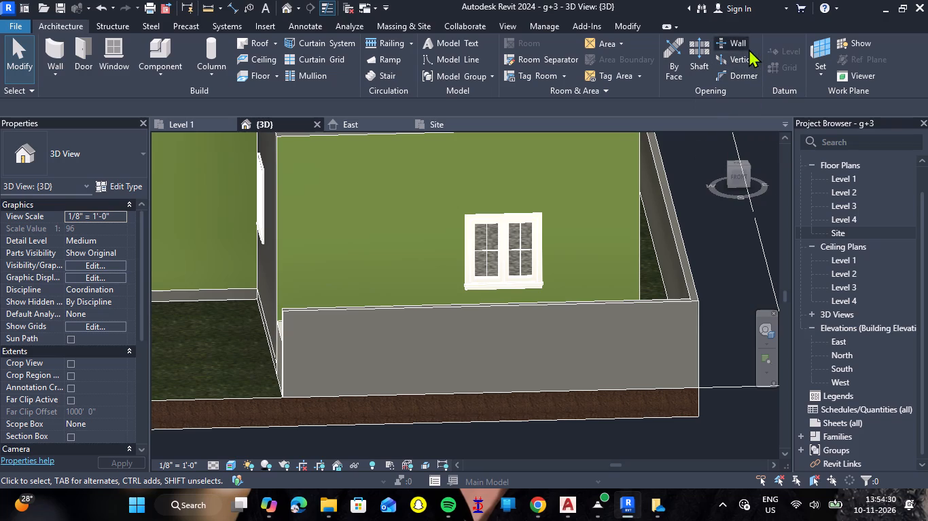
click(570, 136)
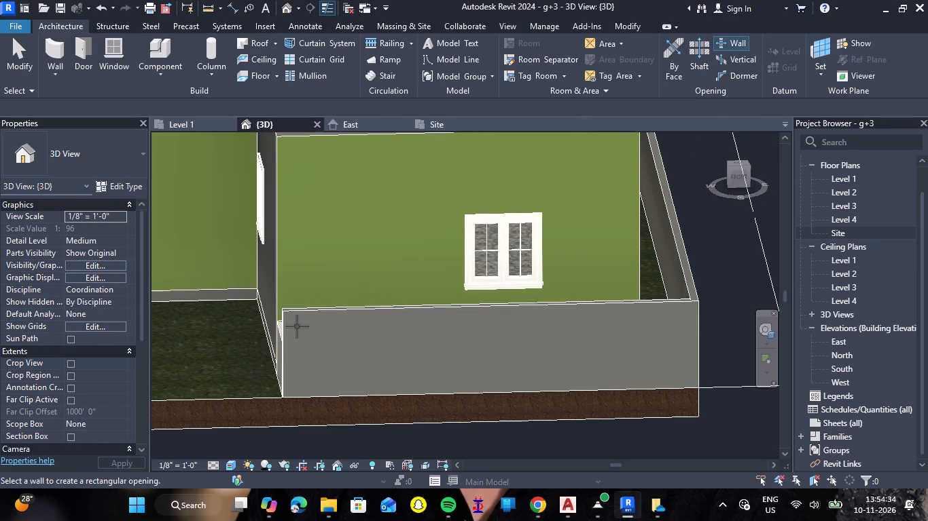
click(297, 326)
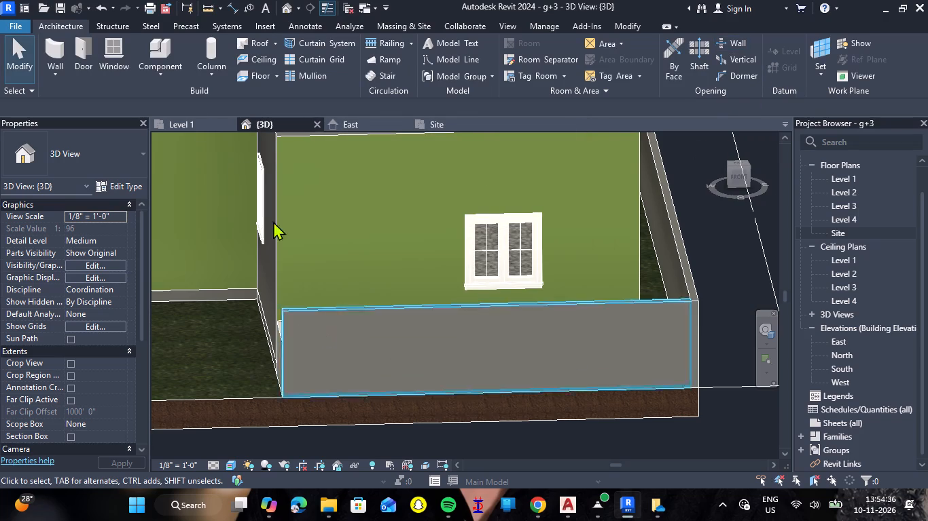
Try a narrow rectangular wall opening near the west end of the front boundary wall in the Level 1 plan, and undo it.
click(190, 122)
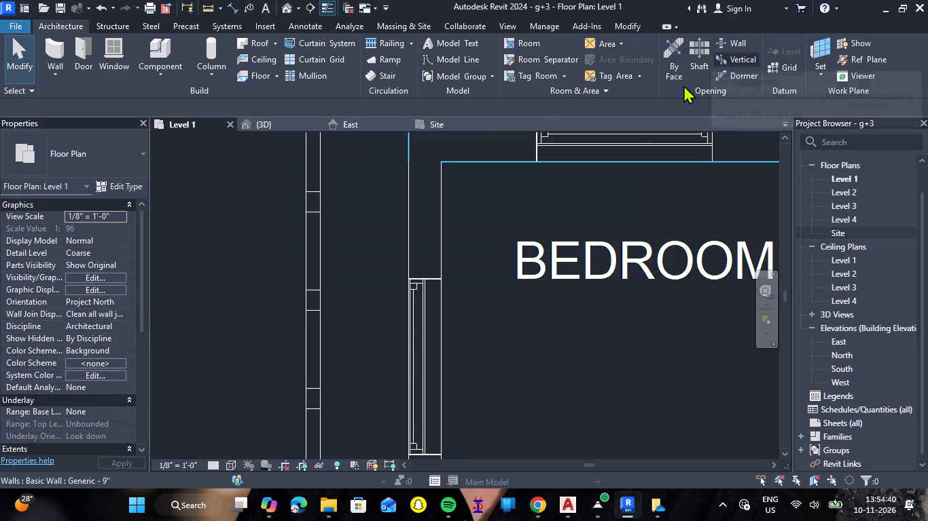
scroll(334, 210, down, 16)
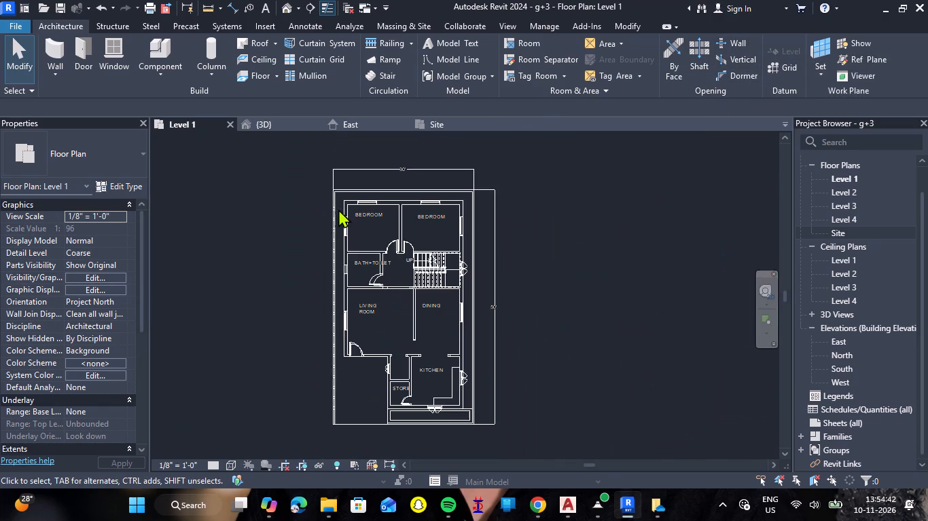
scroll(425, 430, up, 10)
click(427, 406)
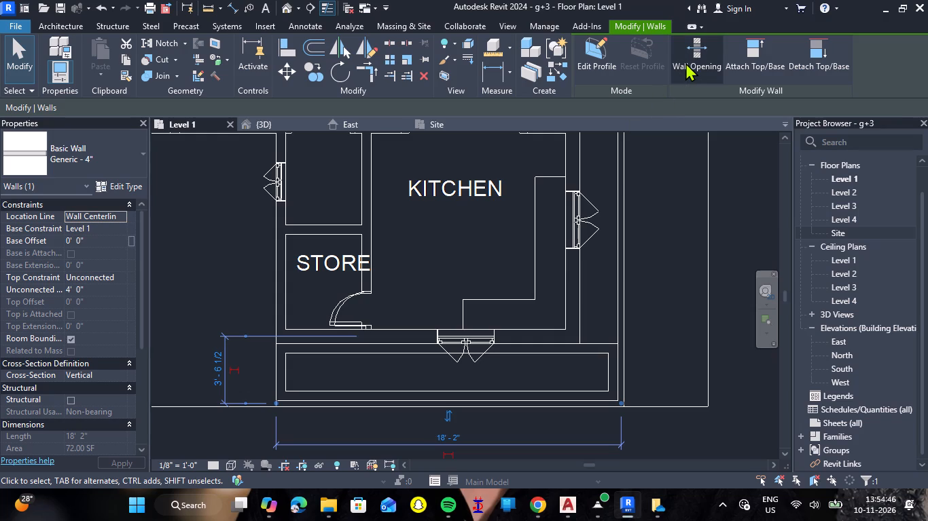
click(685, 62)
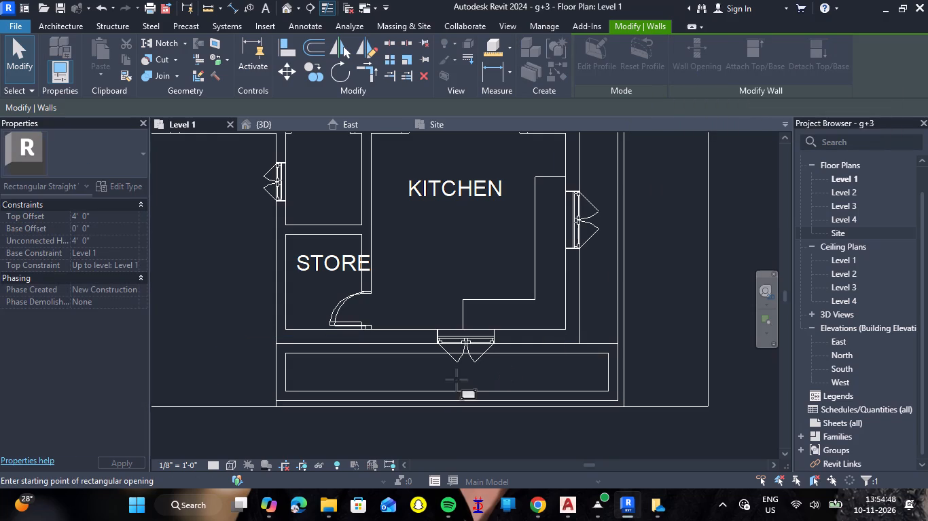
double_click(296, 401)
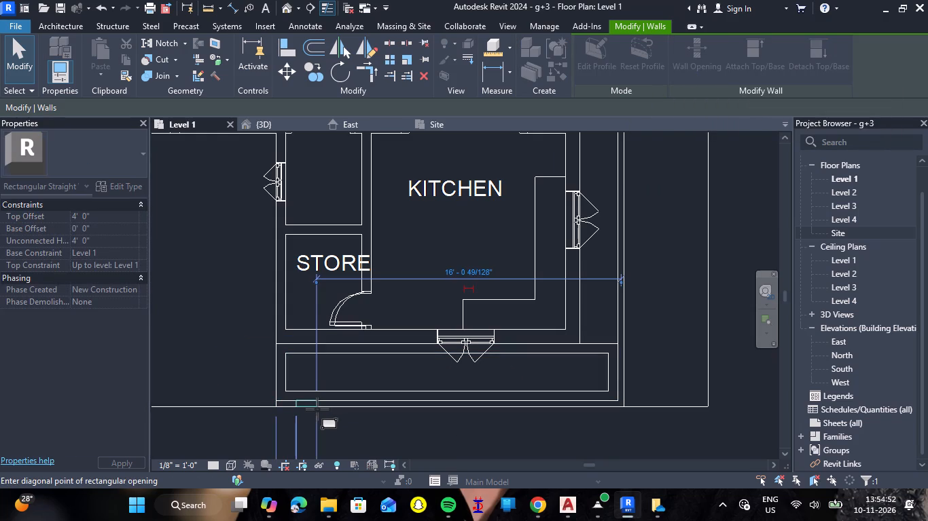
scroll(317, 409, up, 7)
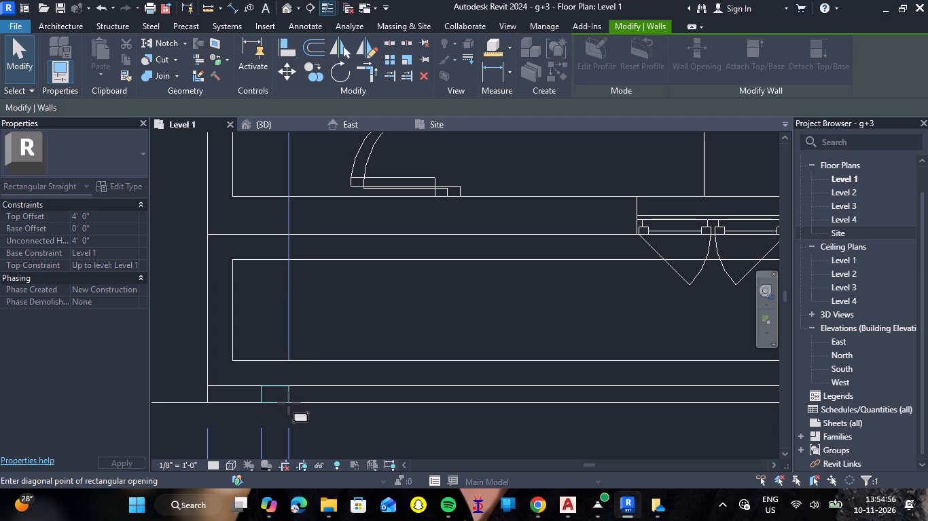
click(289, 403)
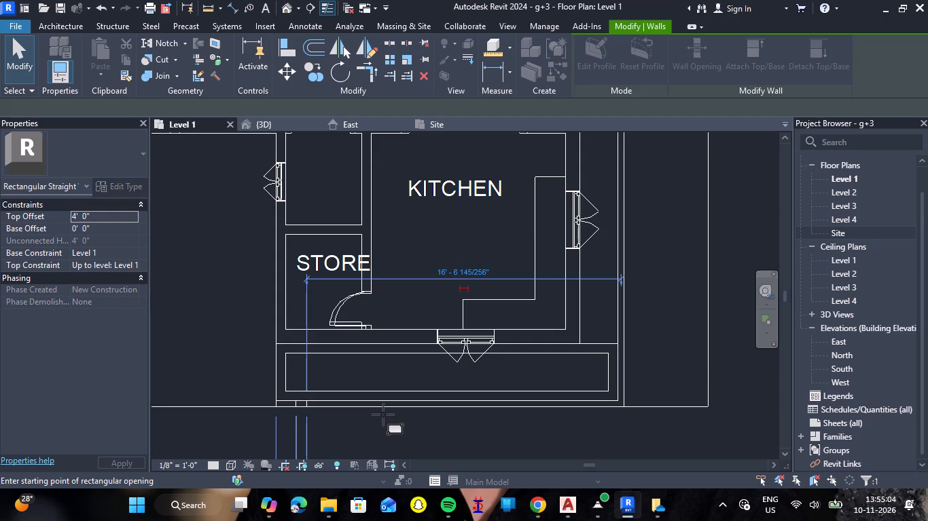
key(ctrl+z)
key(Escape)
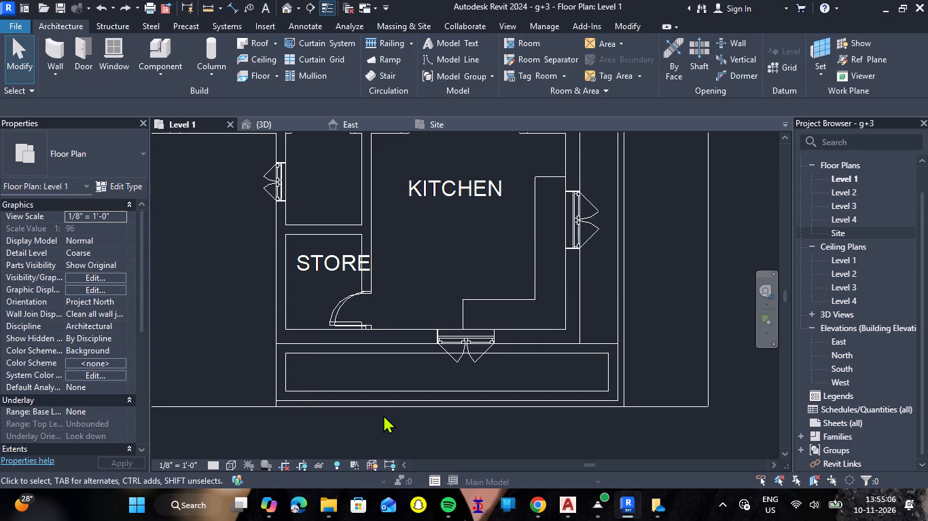
Return to the 3D view and show the front boundary wall straight on in the Front orientation.
click(273, 123)
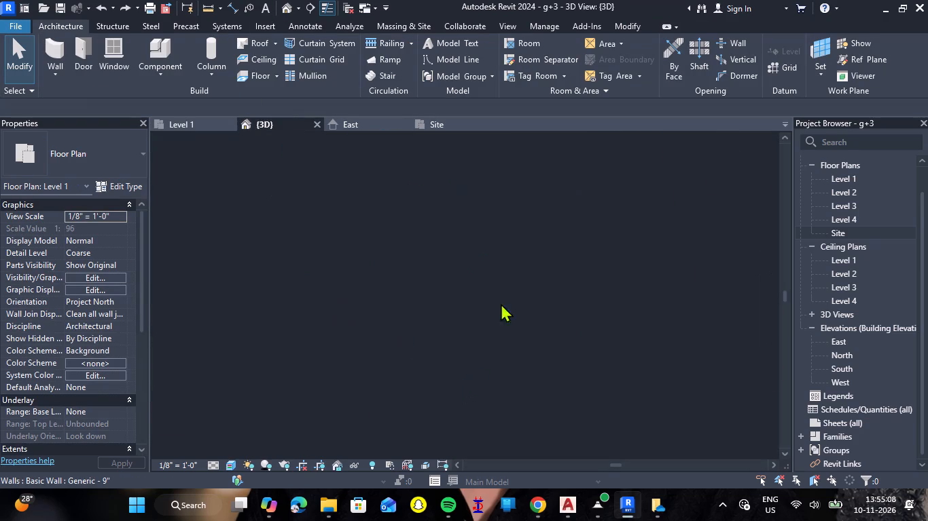
scroll(507, 254, down, 3)
middle_drag(572, 413, 560, 384)
shift+right_drag(572, 413, 560, 384)
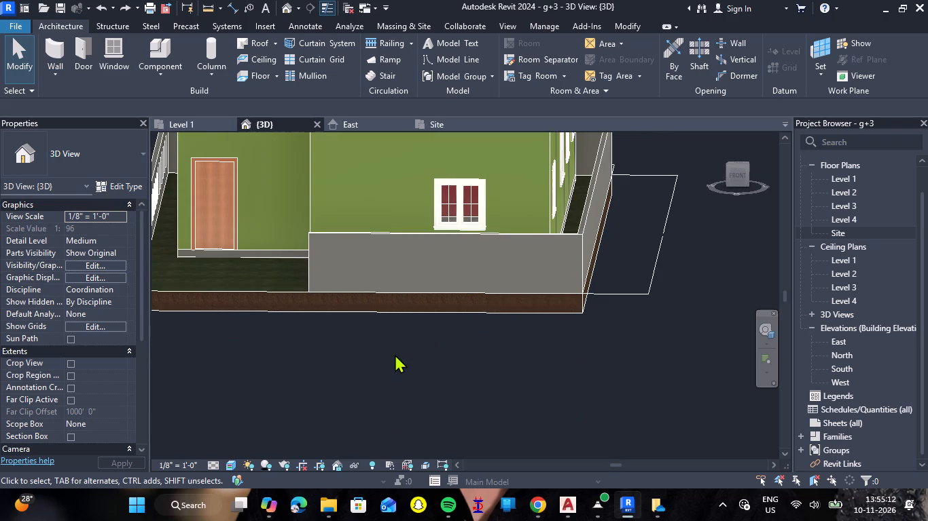
shift+middle_click(395, 354)
shift+scroll(395, 354, down, 1)
shift+right_drag(425, 361, 436, 363)
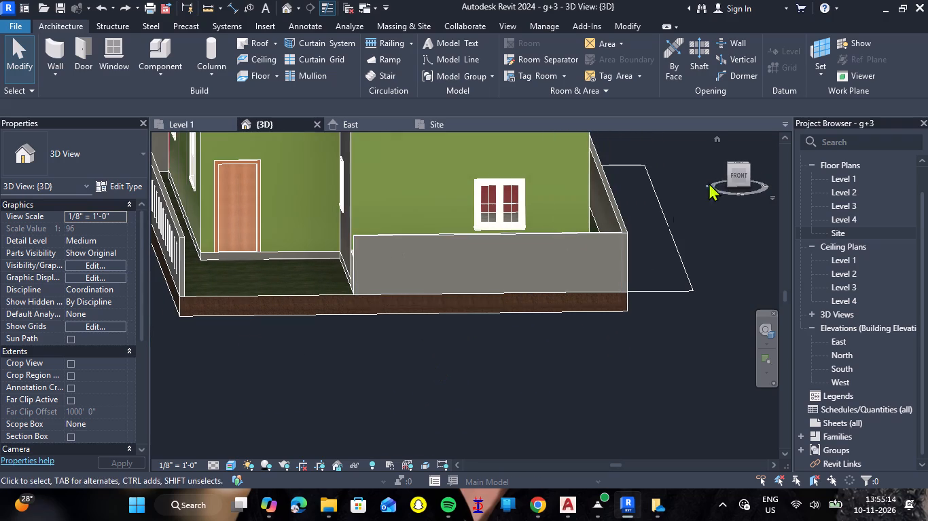
click(737, 172)
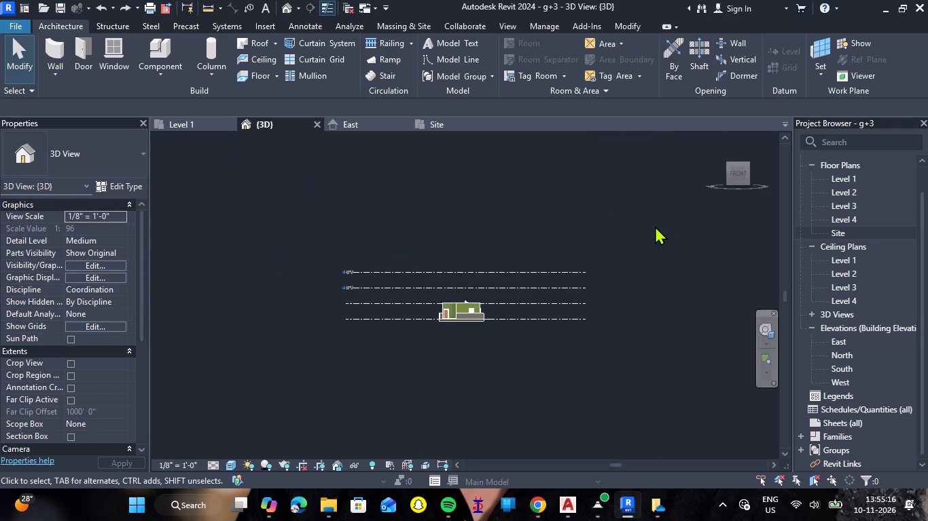
scroll(461, 311, up, 17)
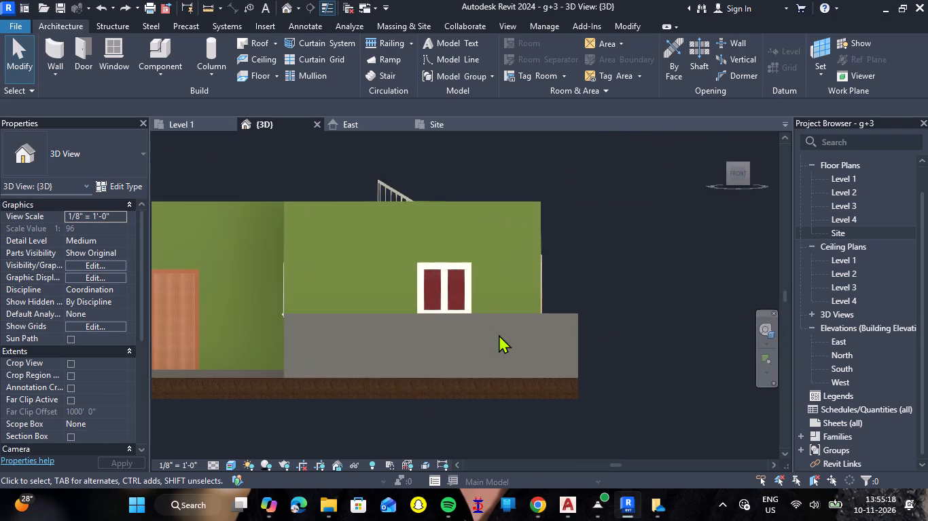
scroll(499, 334, up, 3)
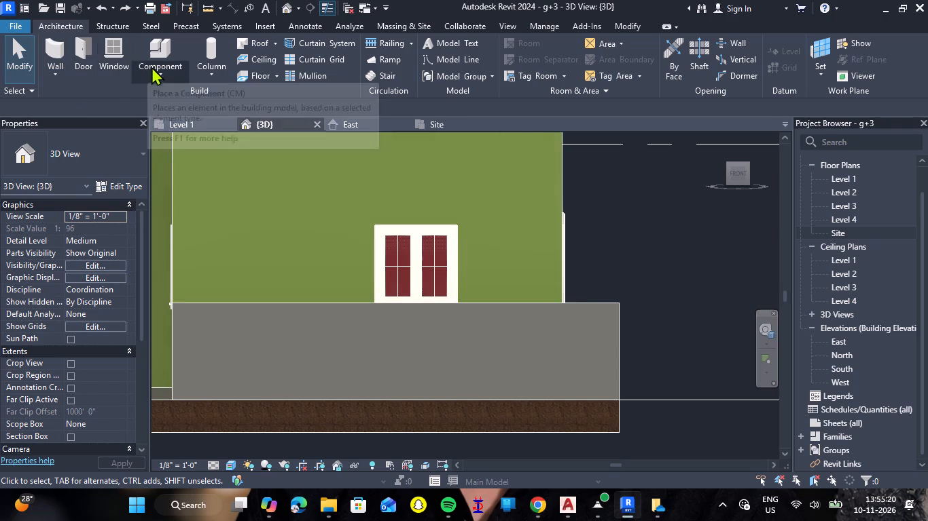
Create an in-place component in the Generic Models category, named DESIGN.
click(158, 49)
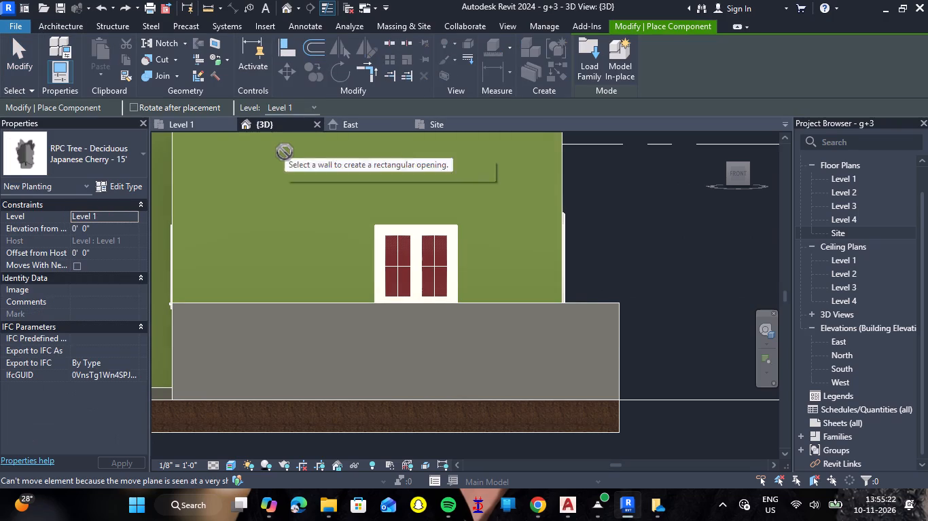
click(54, 22)
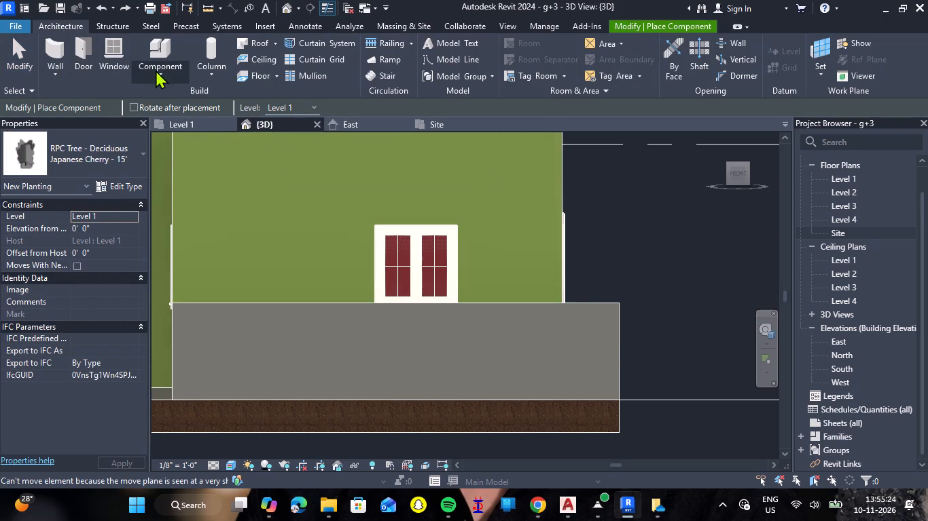
click(163, 79)
click(173, 123)
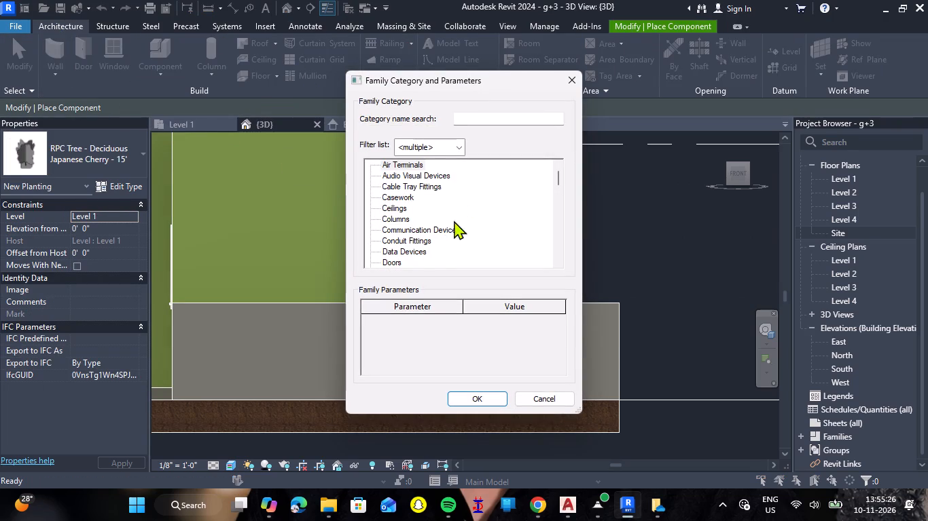
scroll(436, 225, down, 14)
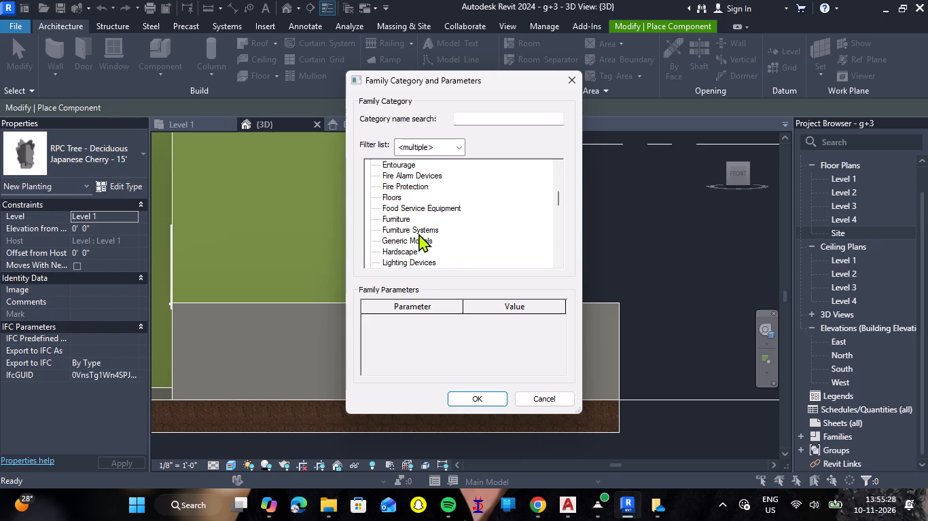
click(417, 237)
click(488, 395)
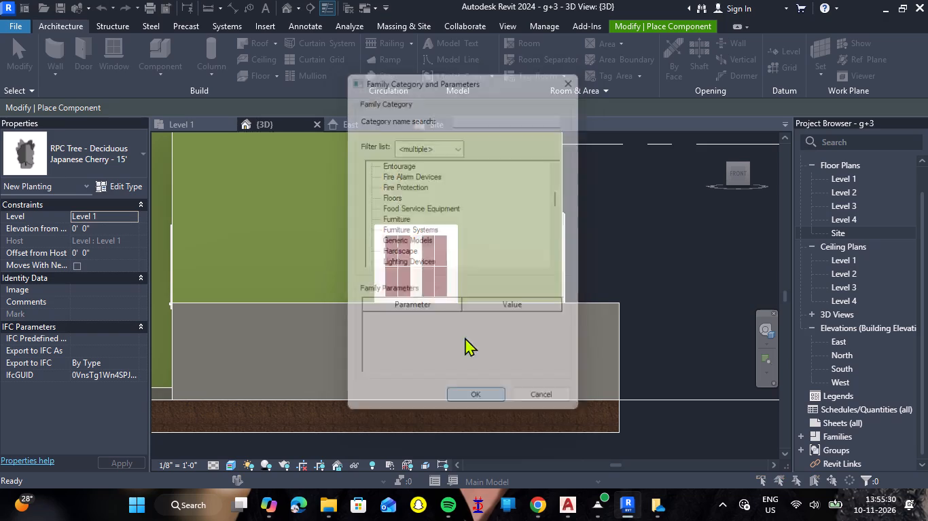
key(BackSpace)
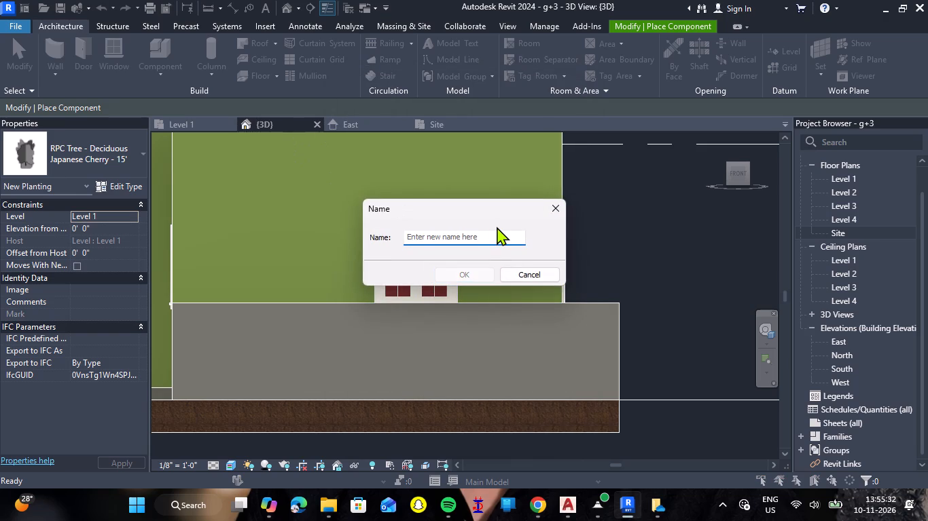
text(DESIGN)
key(space)
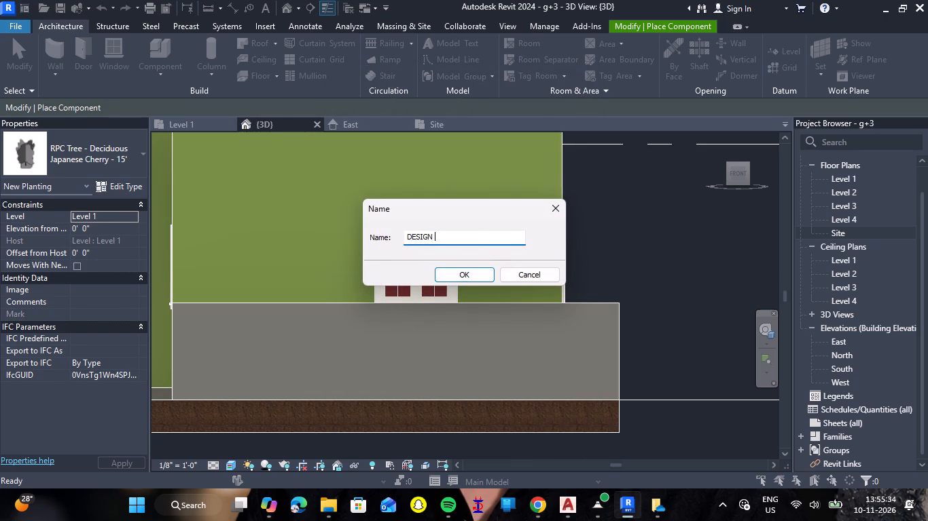
key(Return)
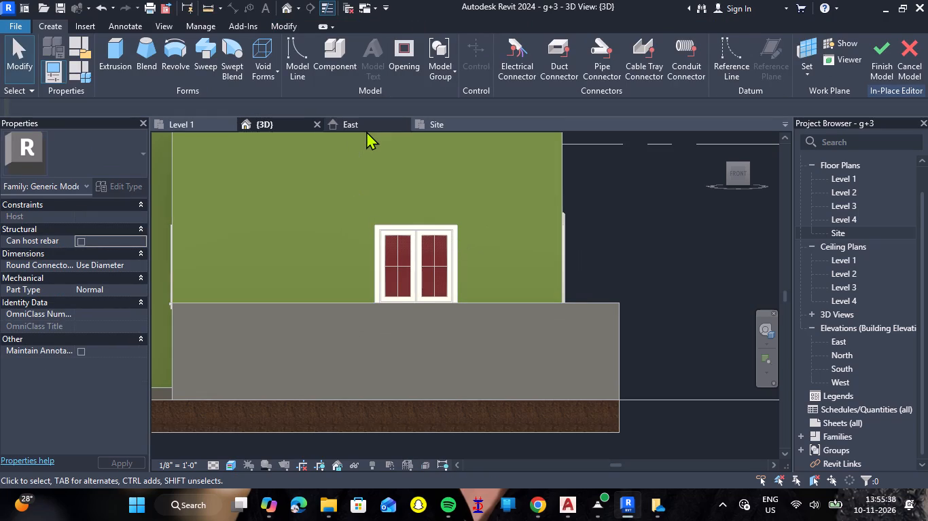
Extrude a rectangle about 4'-7" wide and 4' high, 1'-0" deep, using the front boundary wall as its work plane.
click(116, 48)
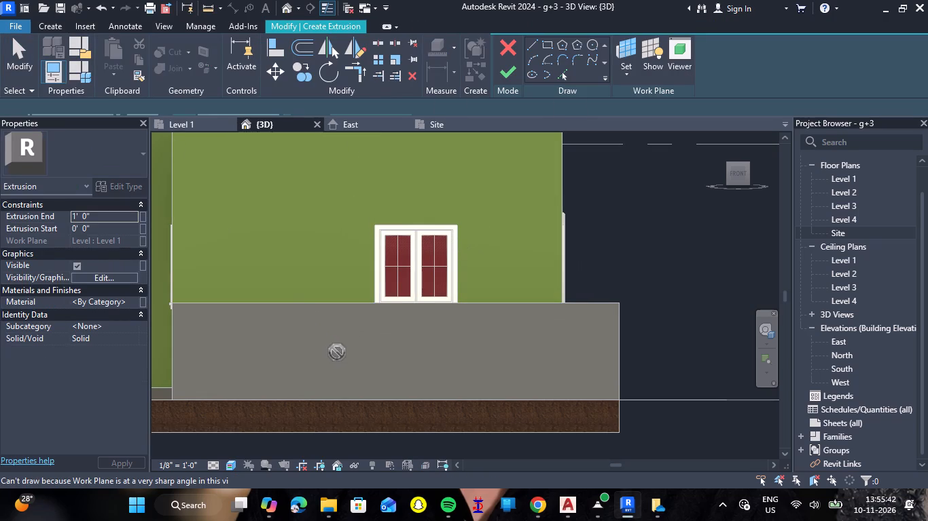
click(547, 52)
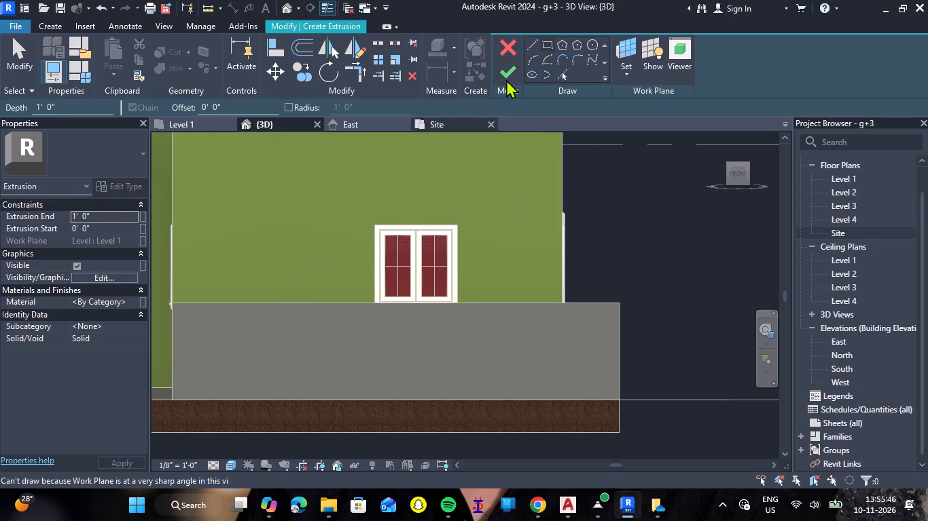
click(626, 67)
click(638, 128)
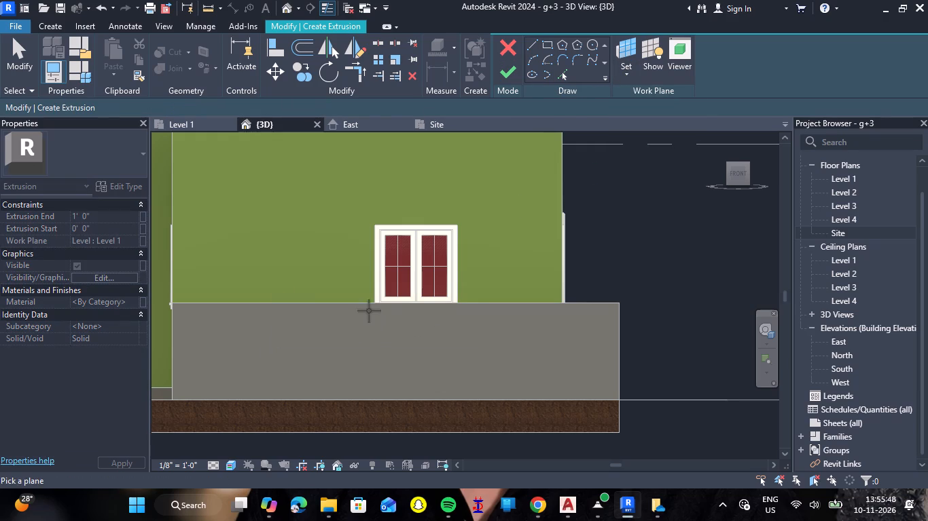
click(365, 305)
click(548, 44)
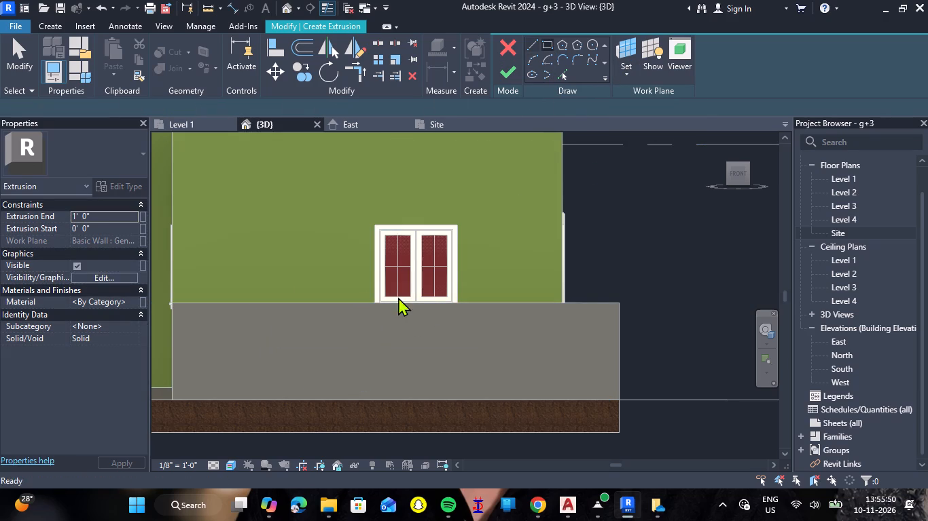
click(305, 399)
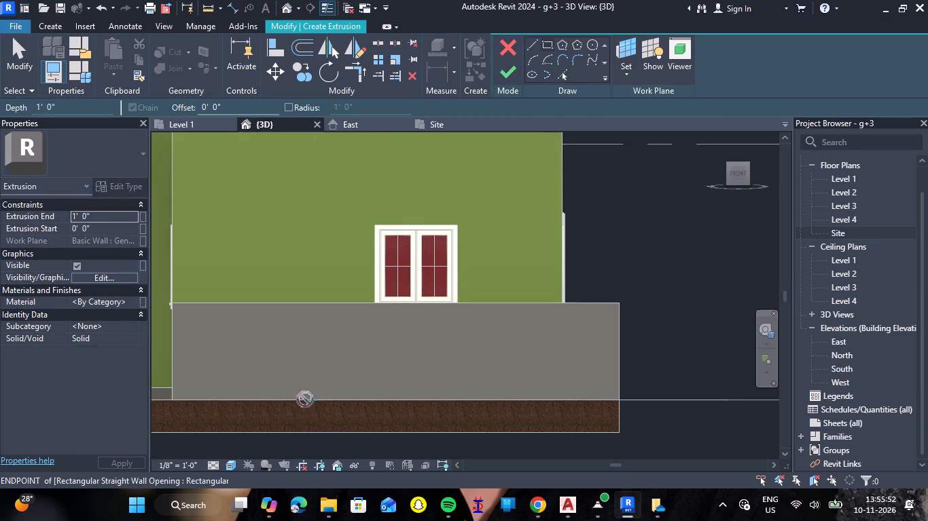
click(419, 308)
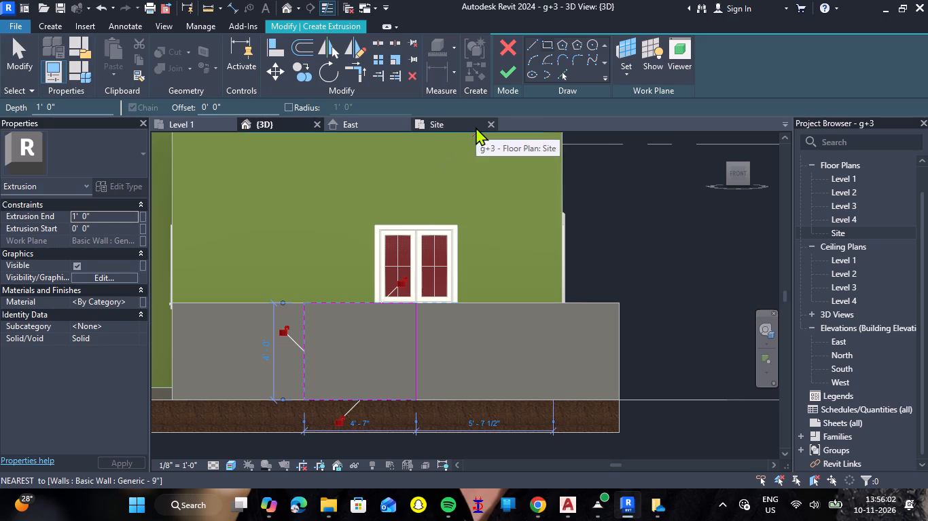
click(512, 64)
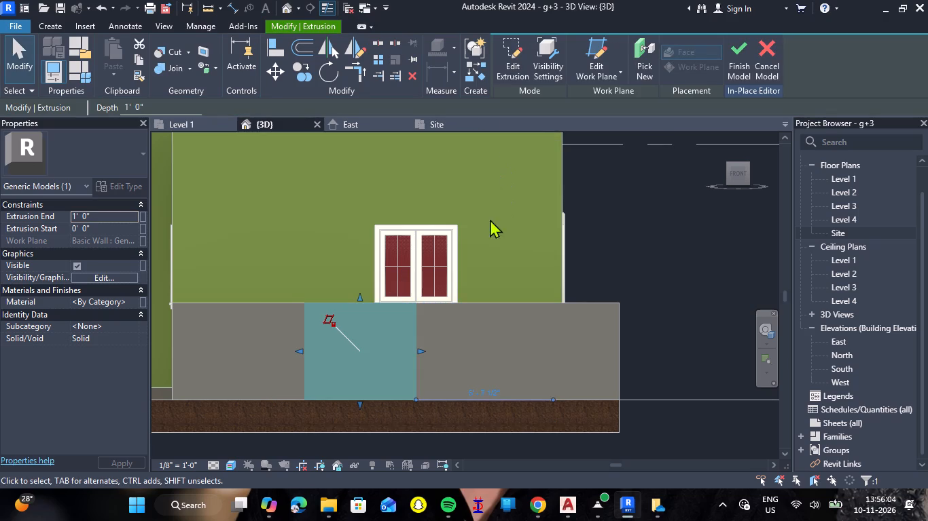
Cut a 1'-0" deep void extrusion through the rectangular block, using the block as work plane and a rectangle inset 10" from its edges.
click(54, 22)
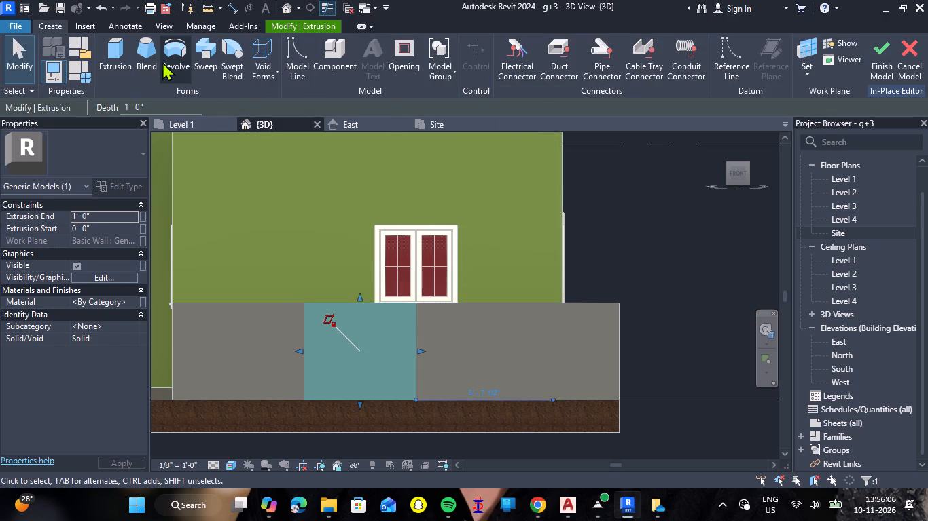
double_click(274, 74)
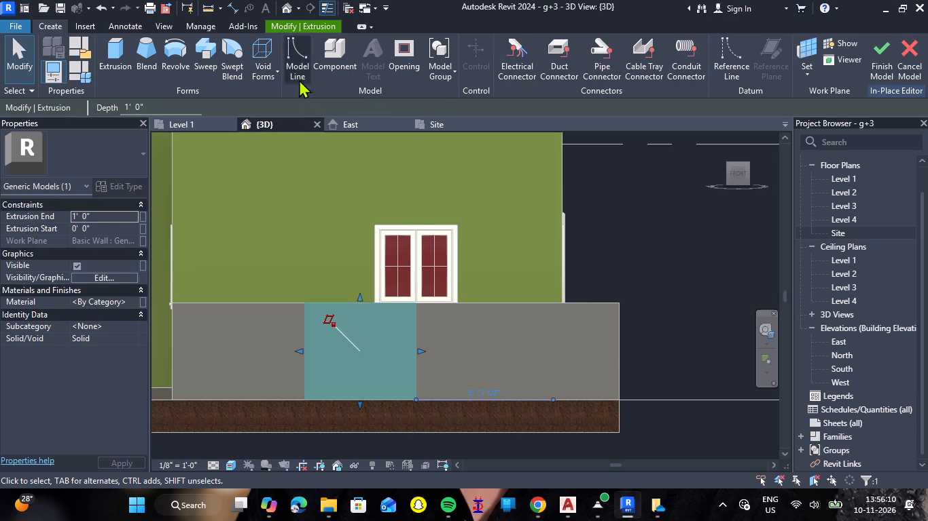
click(265, 50)
click(286, 93)
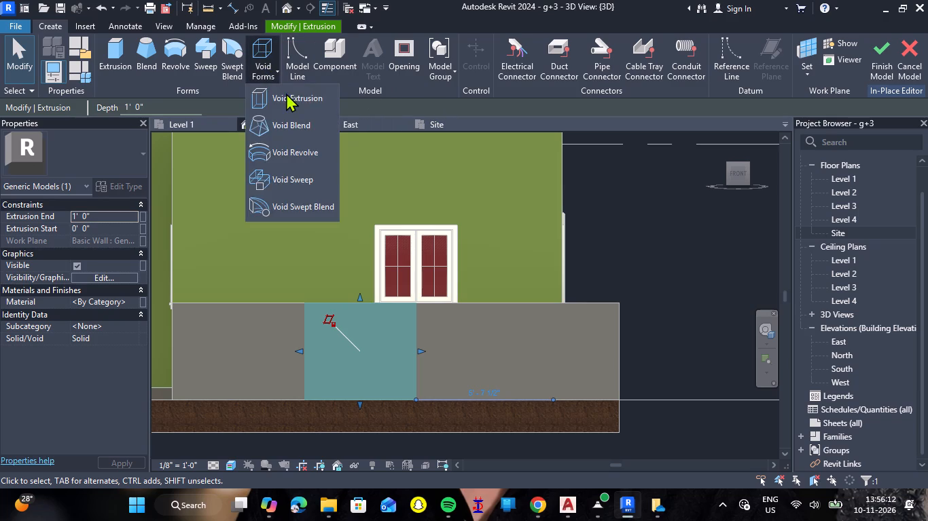
click(621, 76)
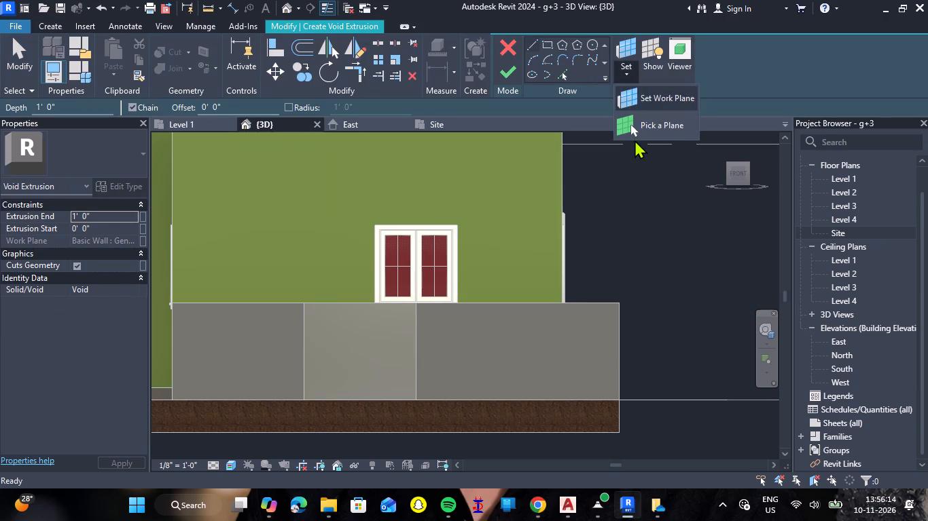
click(632, 127)
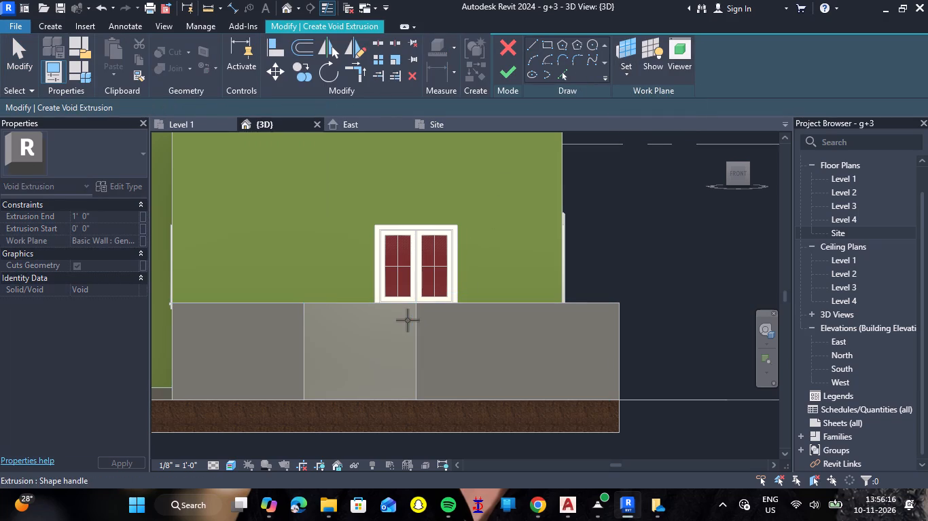
click(397, 306)
click(546, 43)
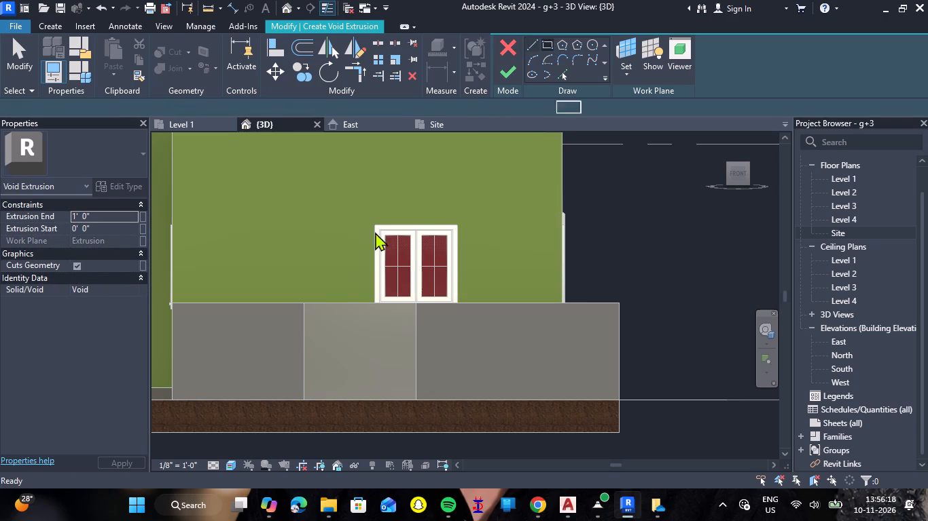
drag(224, 102, 164, 113)
click(164, 113)
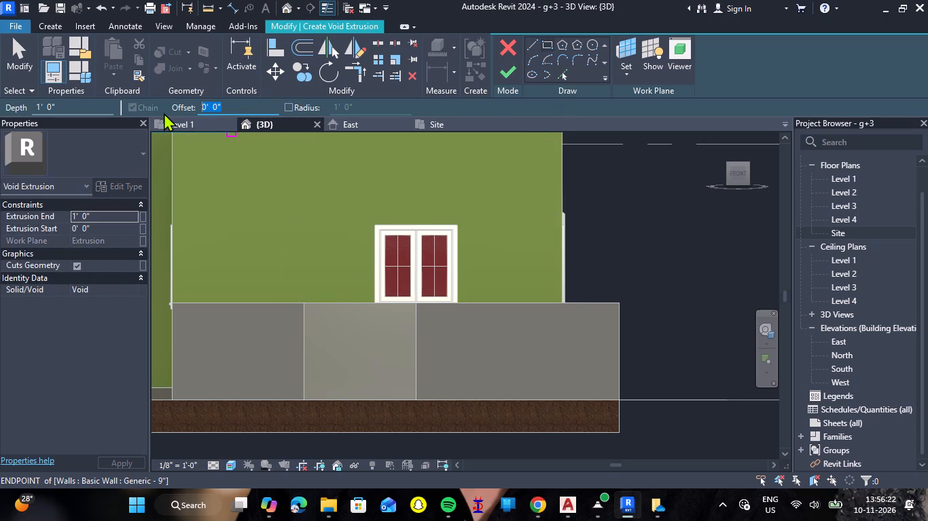
text(10)
key(shift+quotedbl)
key(Return)
click(305, 303)
key(space)
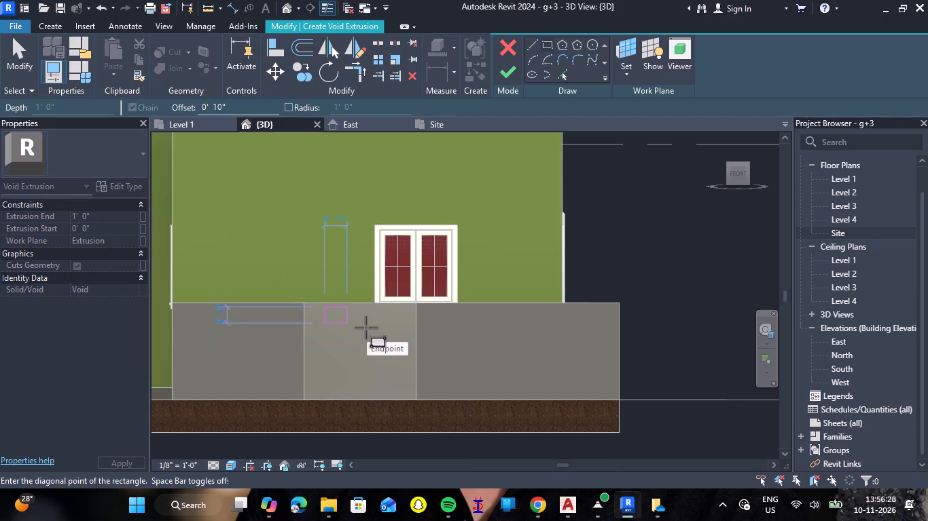
click(418, 396)
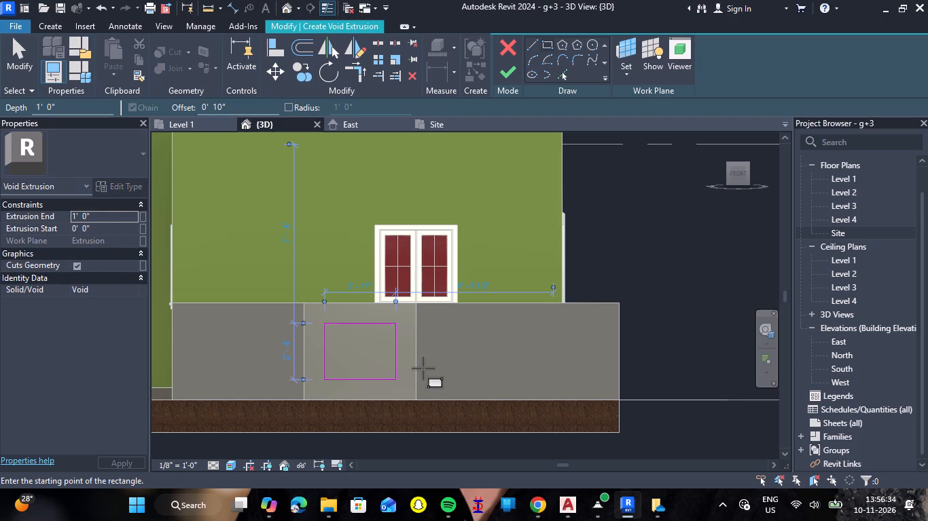
click(506, 76)
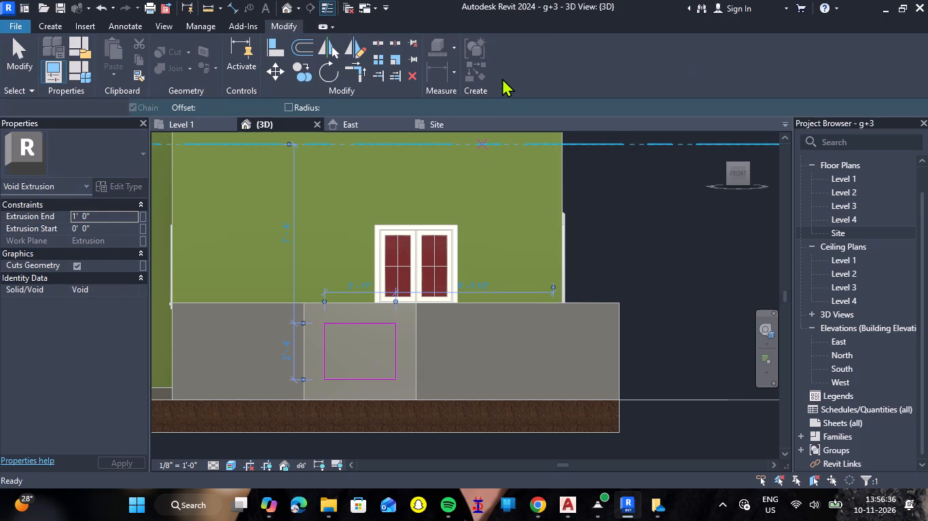
click(484, 346)
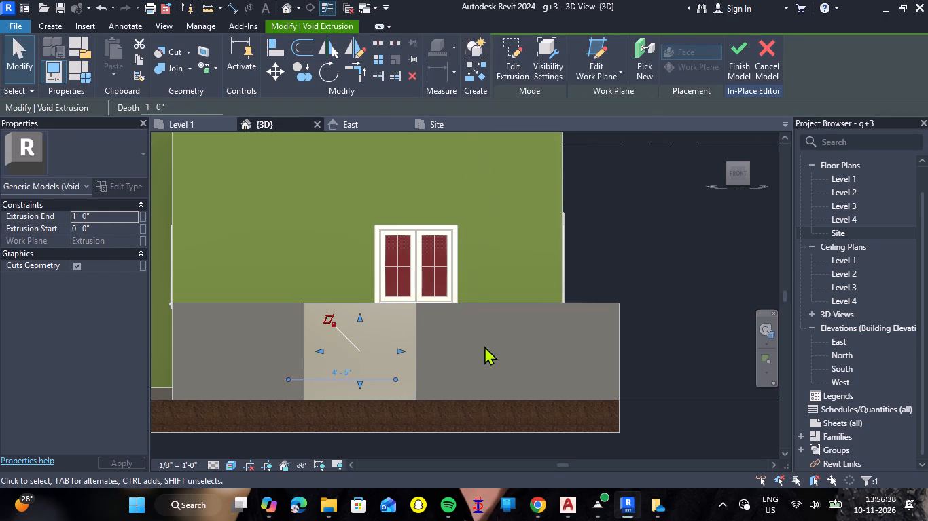
Set up a rectangular solid extrusion with its work plane picked at the top edge of the block's rectangular opening.
scroll(361, 385, up, 7)
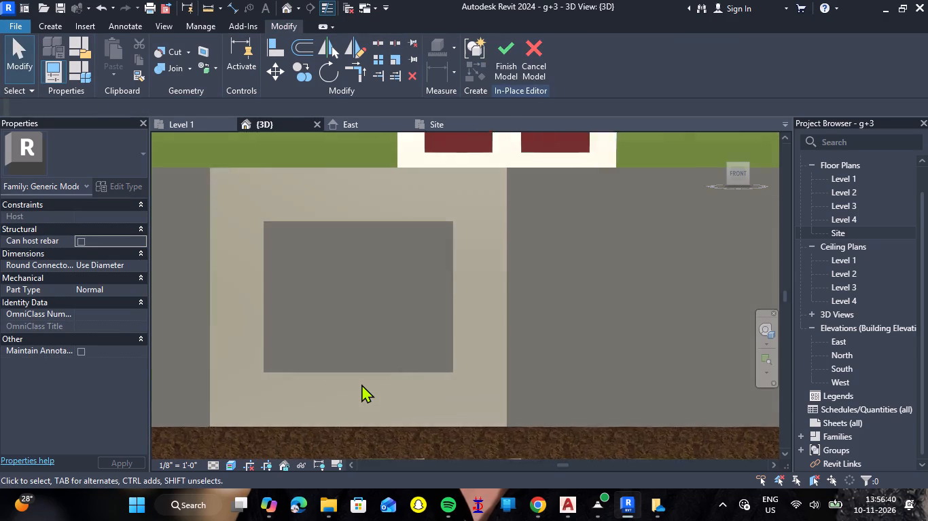
scroll(361, 384, up, 1)
scroll(361, 384, down, 3)
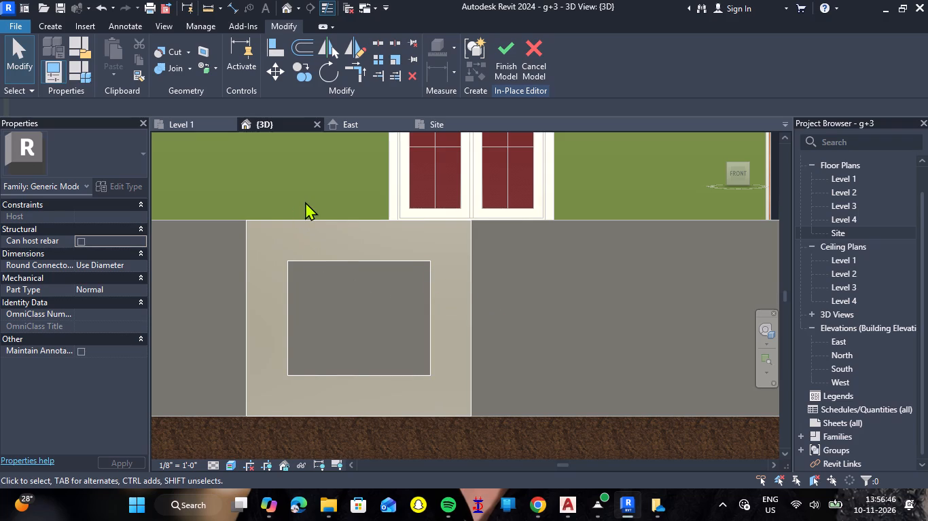
double_click(52, 26)
click(111, 52)
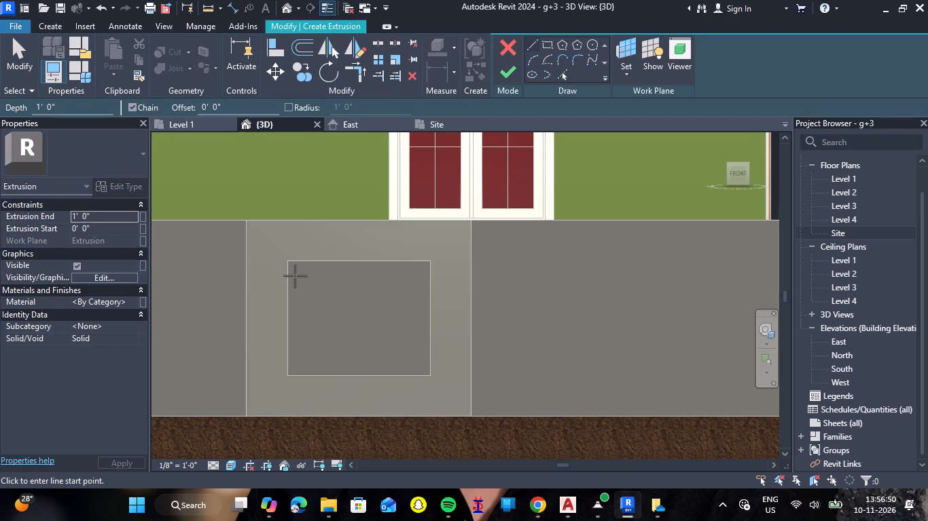
drag(230, 109, 186, 109)
click(186, 109)
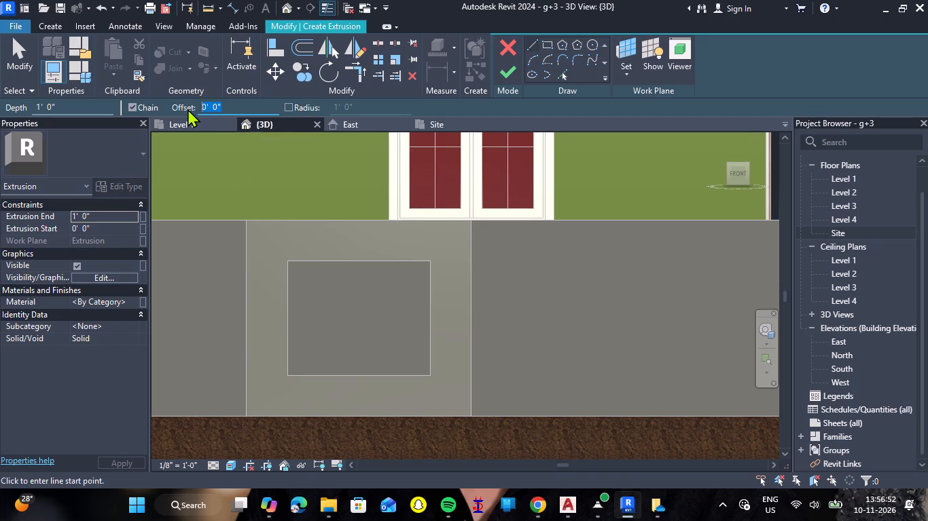
text(10")
key(Return)
click(622, 76)
click(663, 128)
click(417, 260)
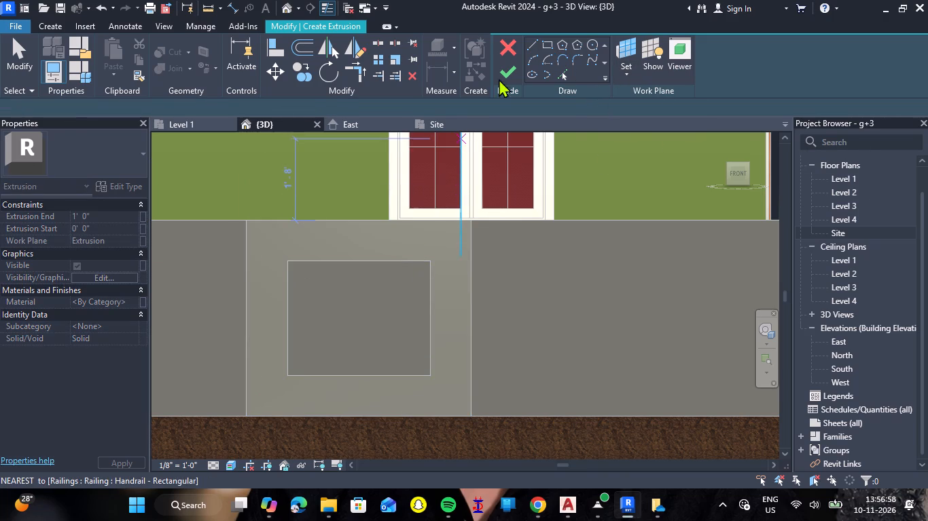
click(552, 39)
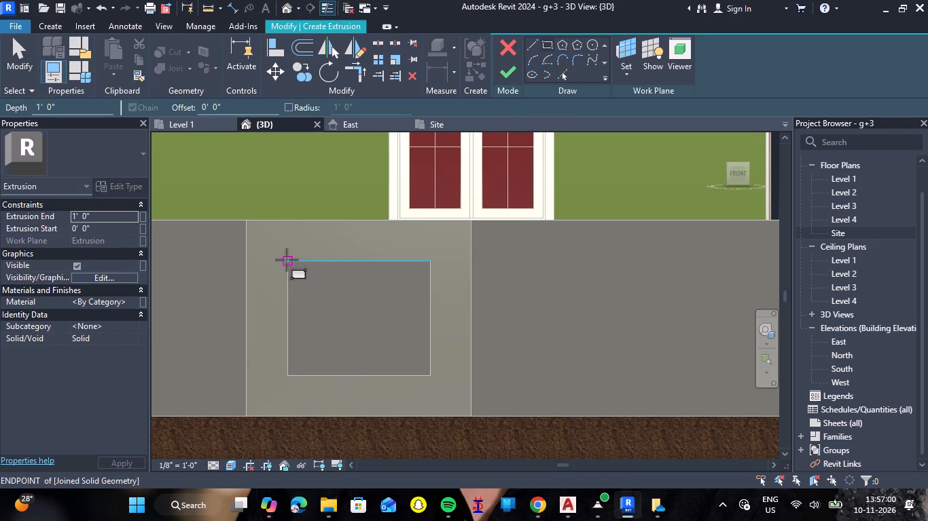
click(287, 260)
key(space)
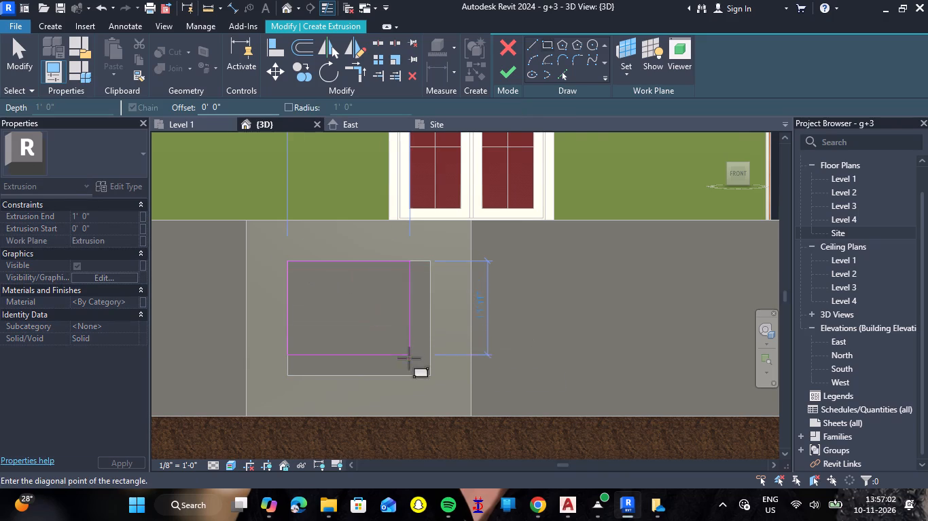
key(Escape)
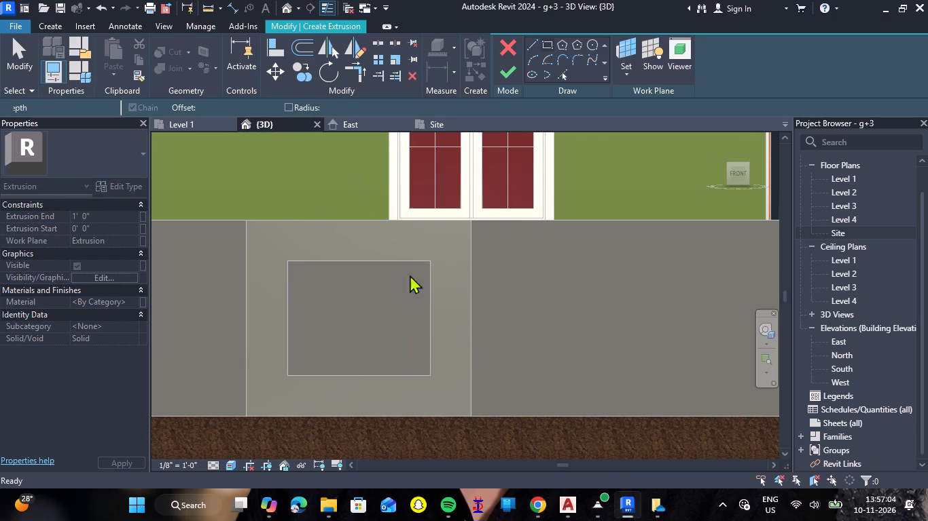
Extrude a rectangle inset 10" from the opening's edges, 1'-0" deep, as a small solid block centred in the frame.
click(232, 109)
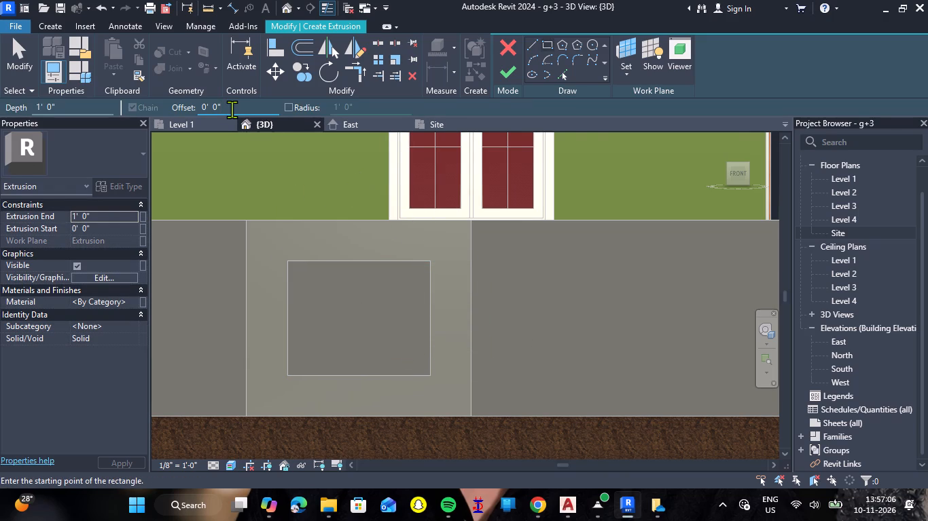
key(BackSpace)
key(BackSpace)
key(BackSpace)
key(BackSpace)
key(BackSpace)
key(BackSpace)
key(BackSpace)
key(BackSpace)
key(BackSpace)
key(BackSpace)
key(BackSpace)
key(BackSpace)
key(BackSpace)
key(BackSpace)
key(BackSpace)
text(10")
key(Return)
click(287, 260)
key(space)
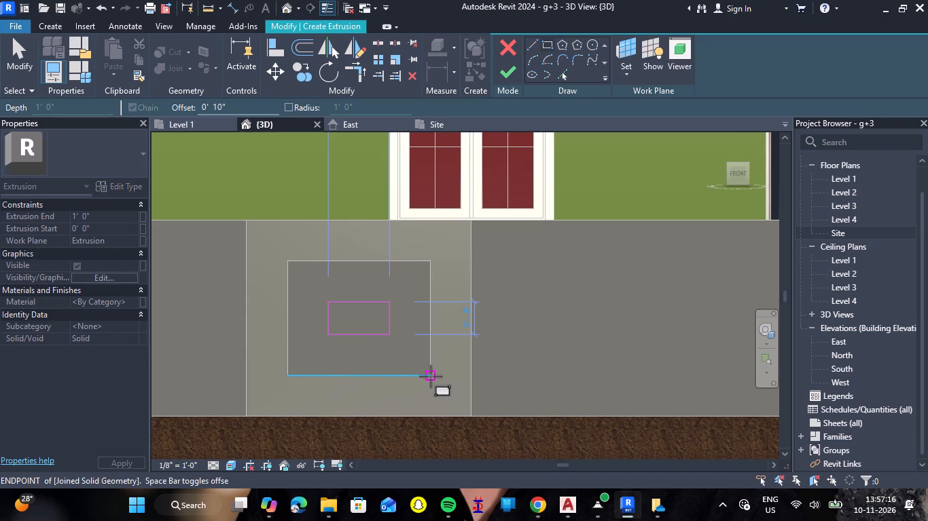
click(431, 377)
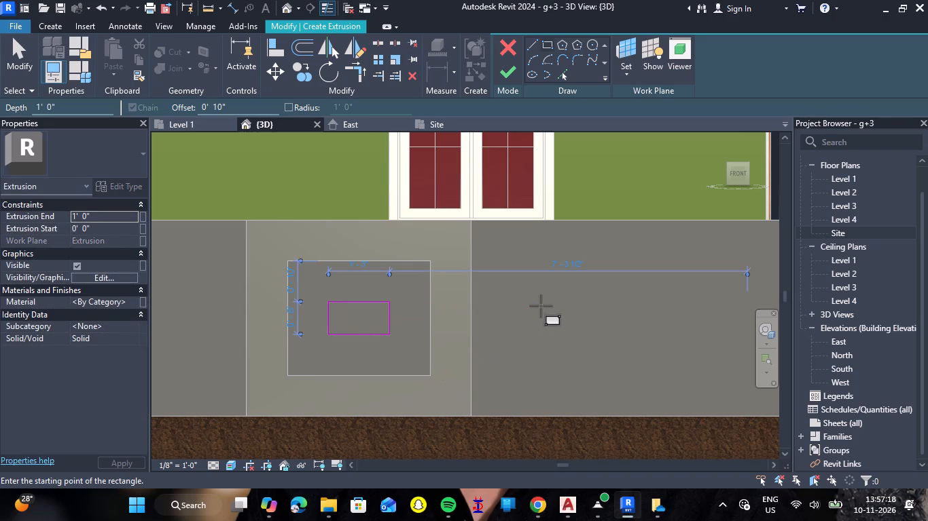
click(504, 75)
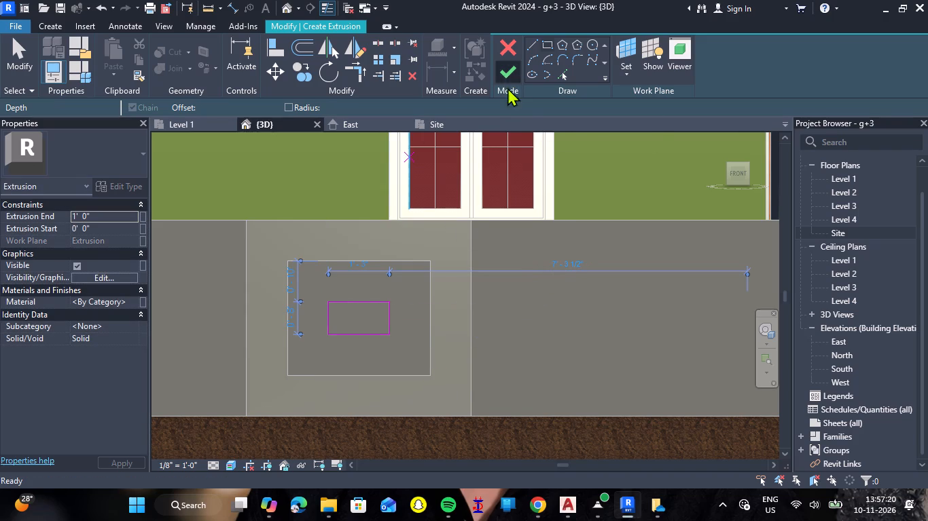
click(550, 307)
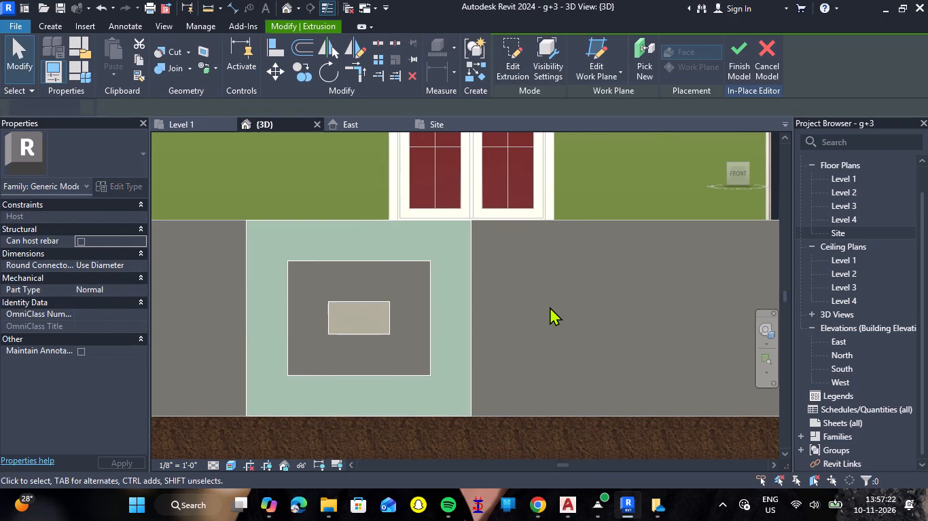
Open the material choice for the outer rectangular frame extrusion and look through the project materials.
key(Escape)
key(Escape)
key(Escape)
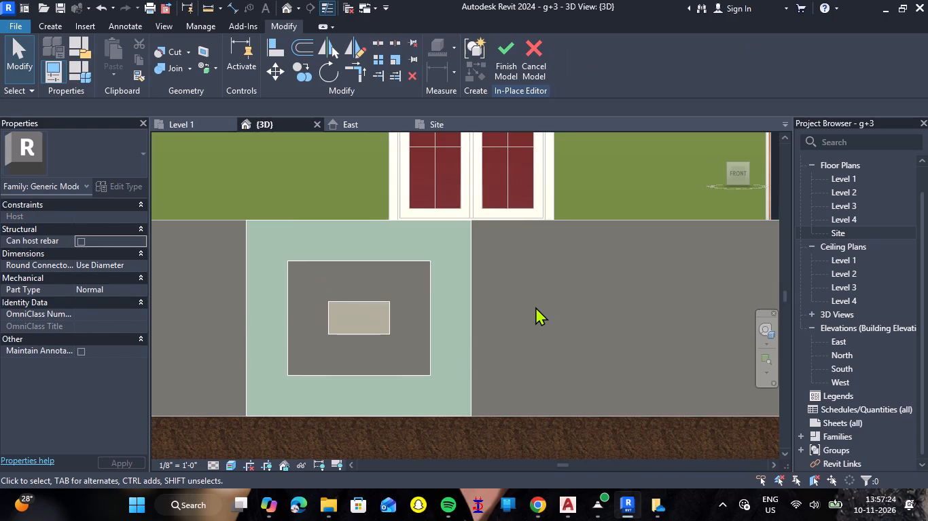
scroll(535, 306, down, 5)
click(497, 327)
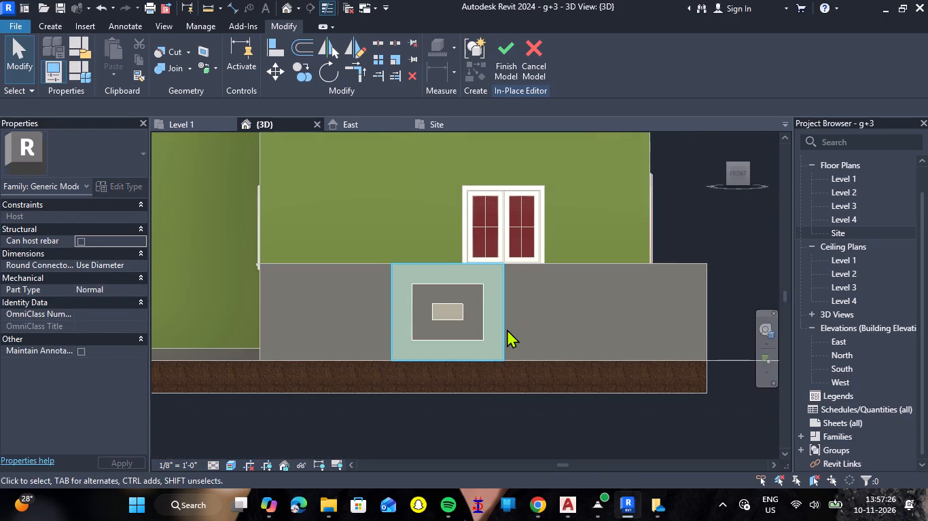
click(507, 329)
click(135, 301)
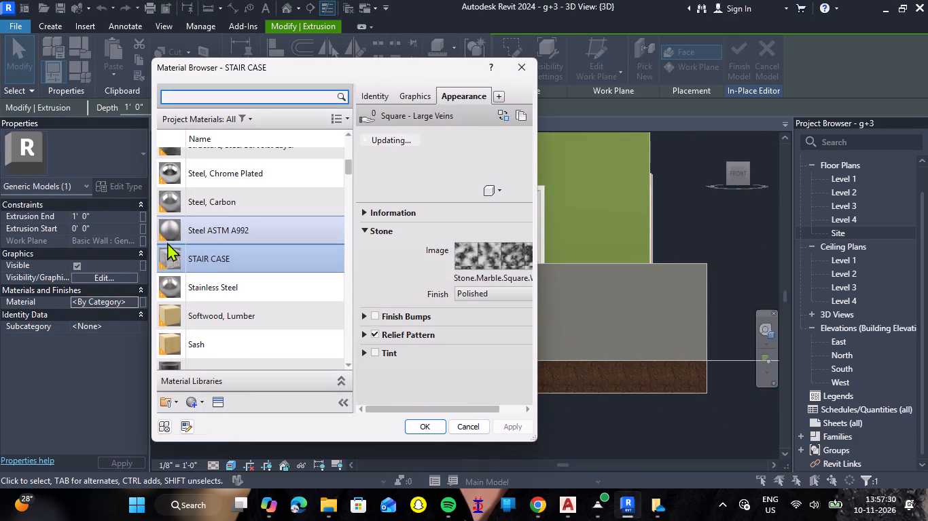
scroll(215, 263, down, 2)
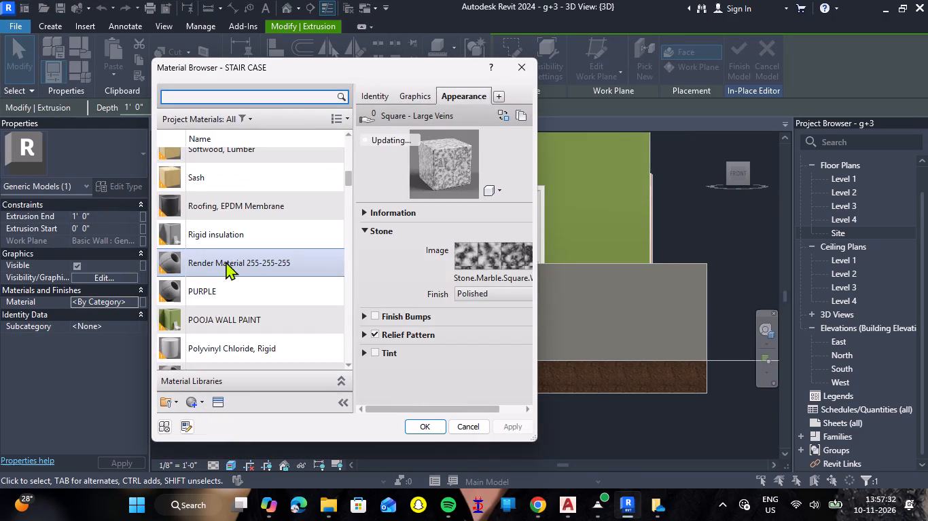
scroll(231, 260, down, 1)
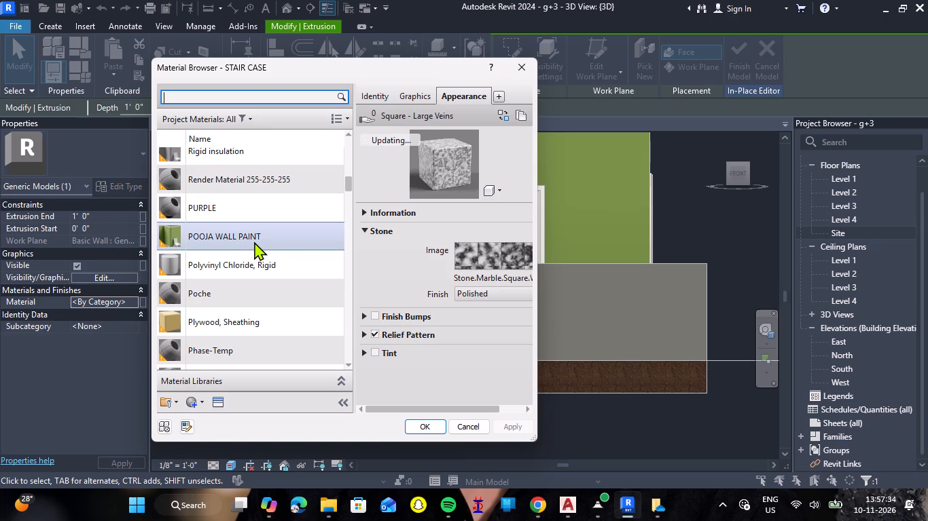
scroll(254, 242, up, 13)
scroll(255, 238, down, 5)
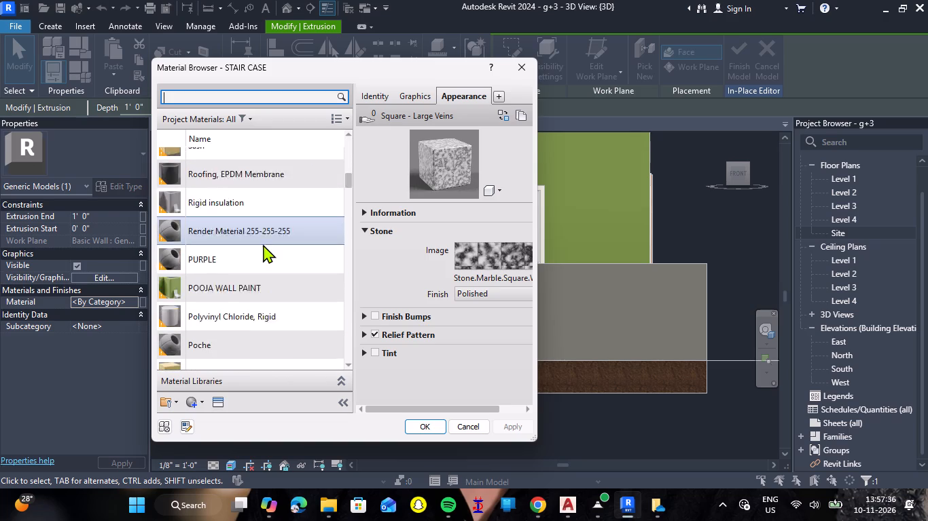
scroll(263, 244, down, 10)
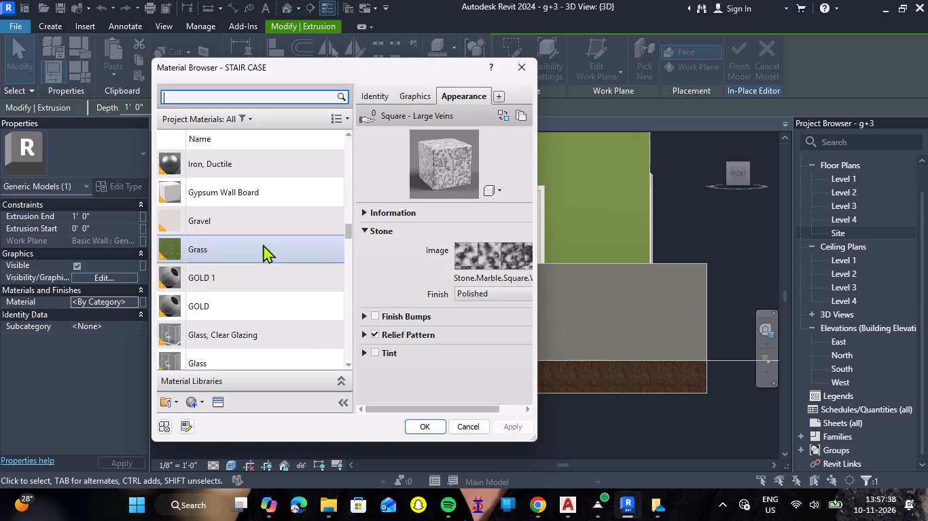
scroll(266, 241, down, 4)
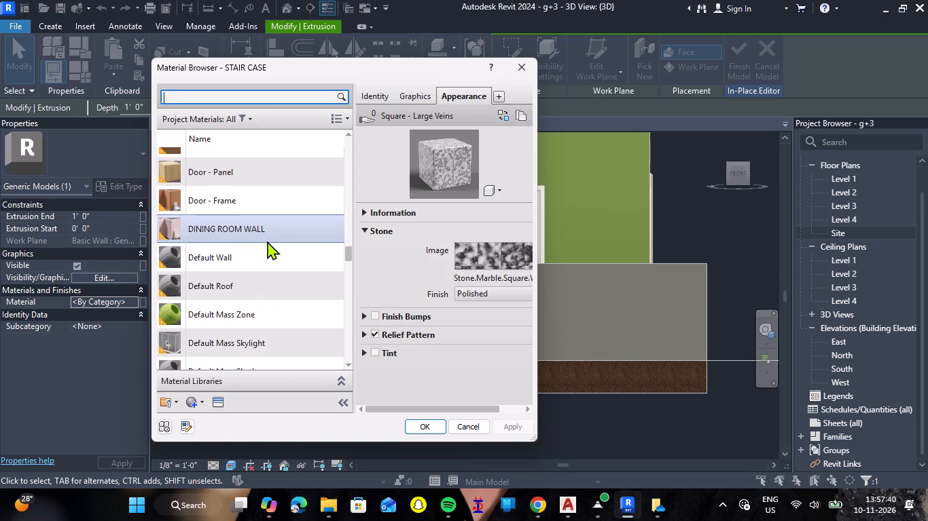
scroll(275, 240, down, 6)
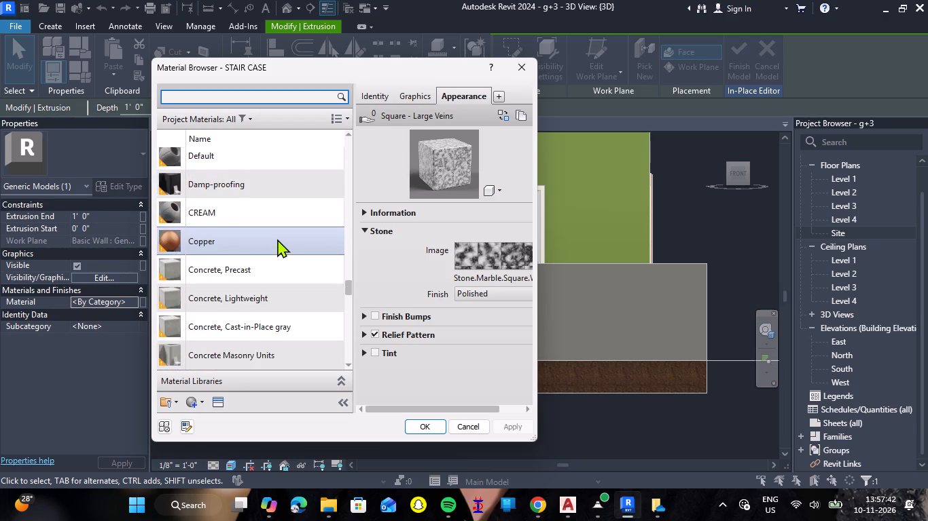
scroll(277, 239, down, 4)
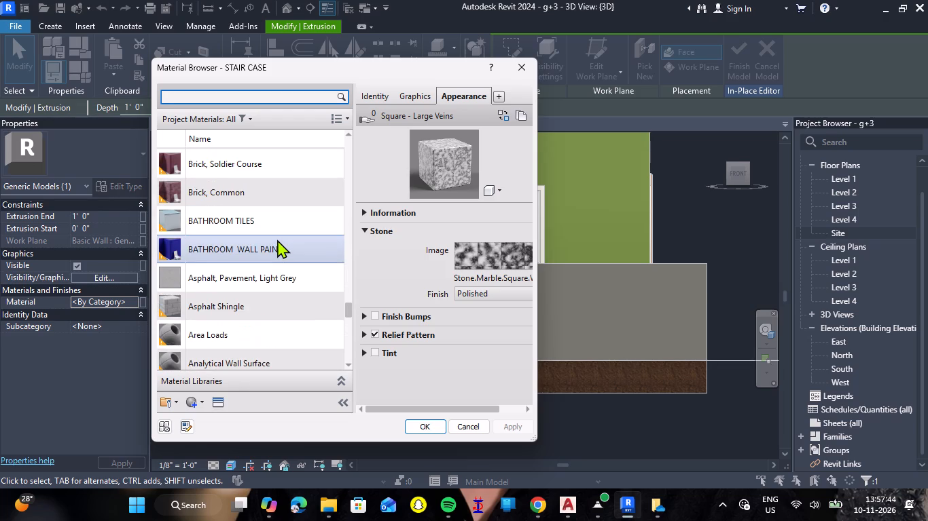
scroll(279, 251, down, 7)
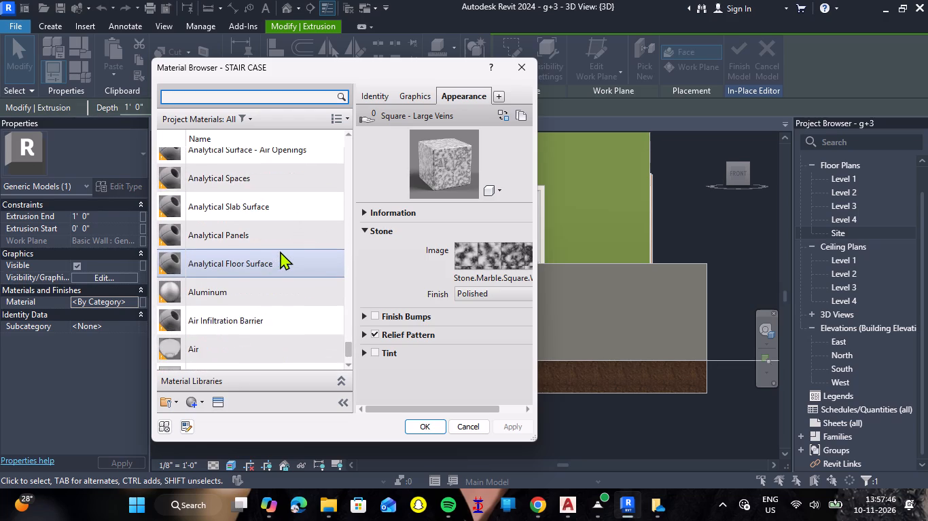
scroll(285, 248, down, 5)
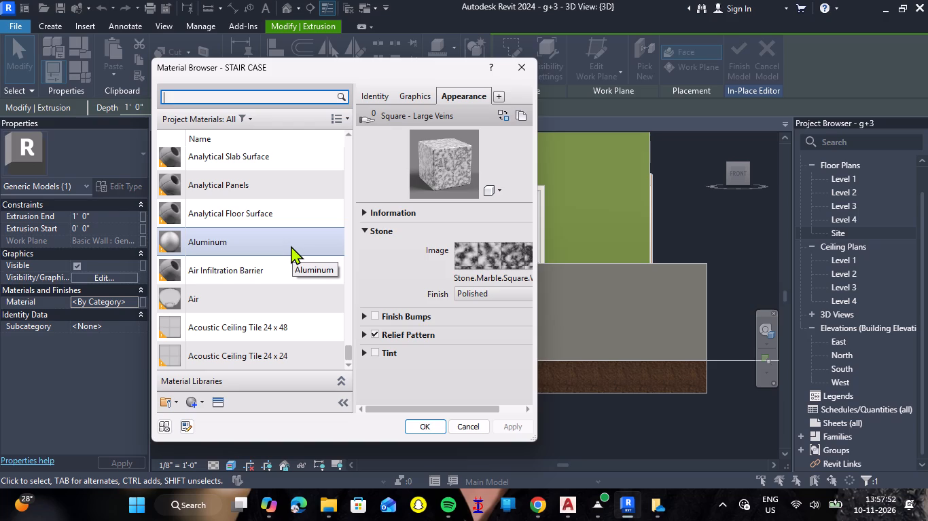
scroll(285, 248, down, 5)
scroll(283, 277, up, 1)
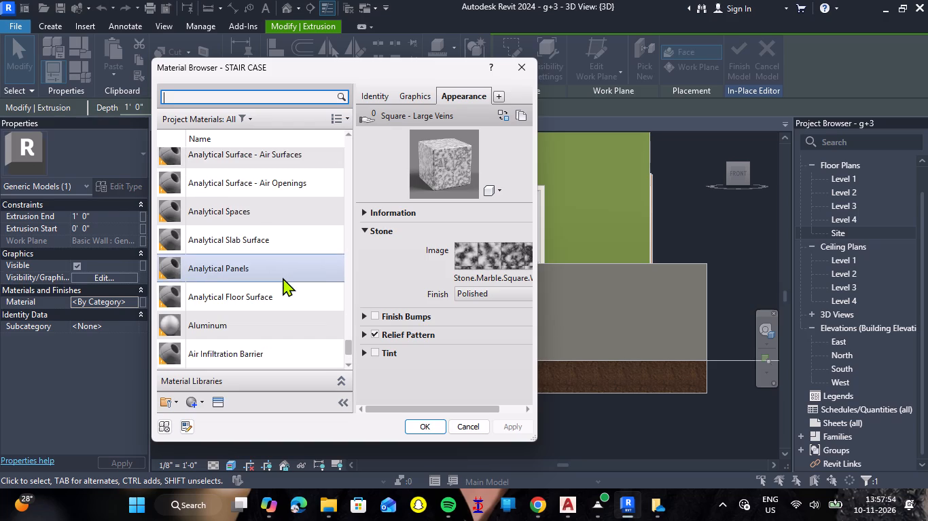
scroll(283, 277, up, 4)
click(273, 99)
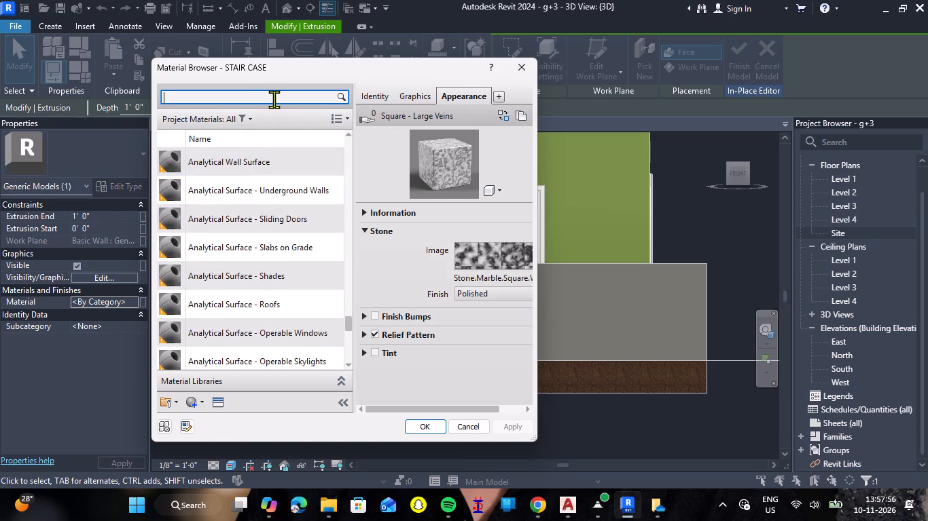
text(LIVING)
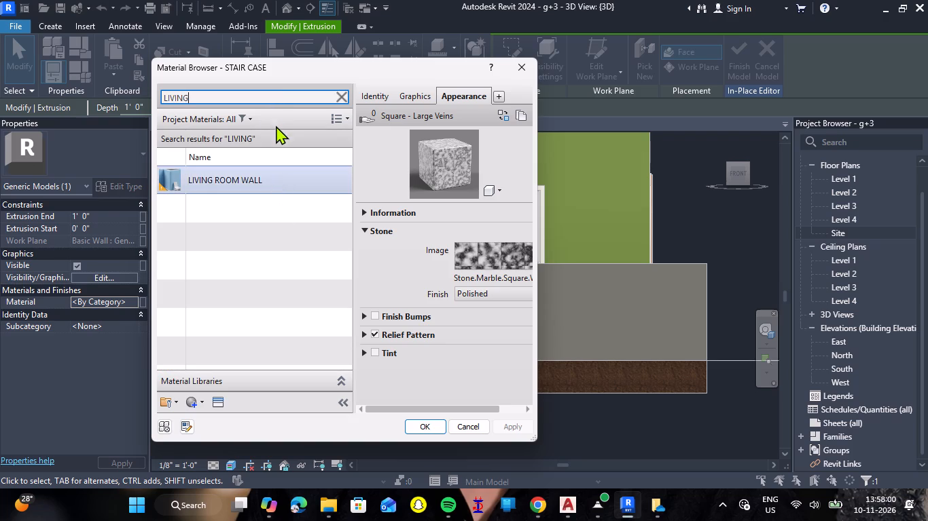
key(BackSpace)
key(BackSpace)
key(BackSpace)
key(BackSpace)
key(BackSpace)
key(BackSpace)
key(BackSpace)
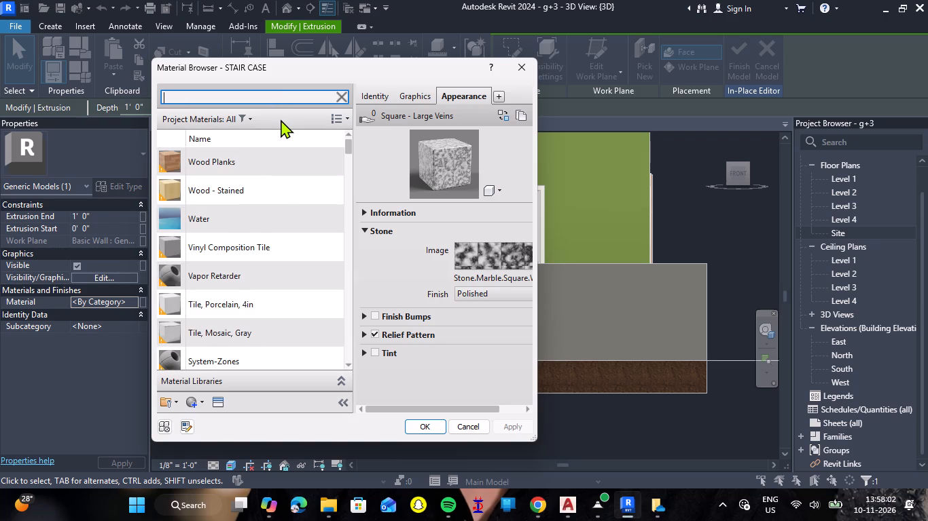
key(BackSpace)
Search the materials for DIN and assign DINING ROOM WALL to the outer frame extrusion.
text(DIN)
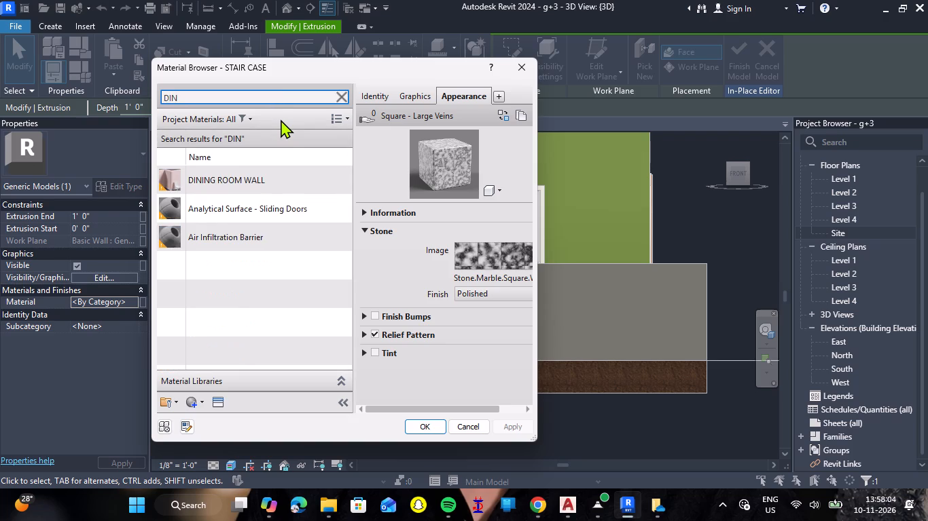
click(283, 180)
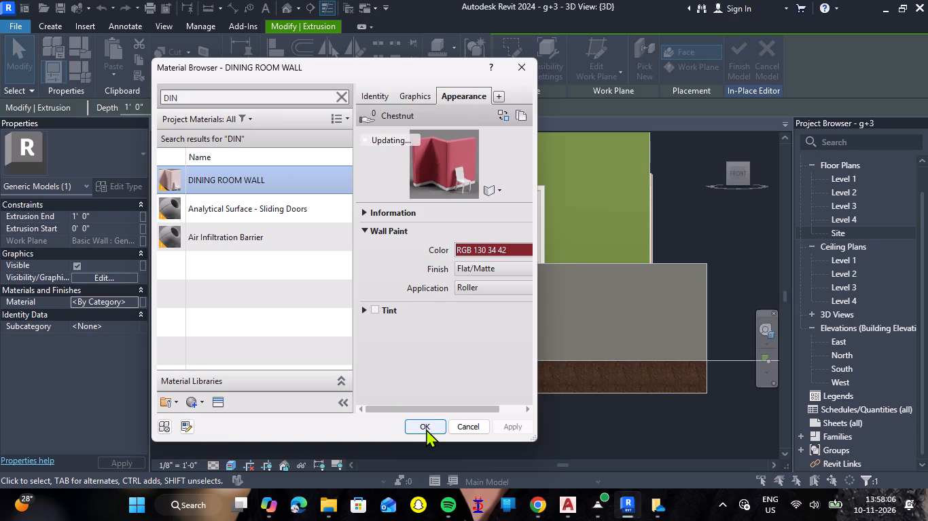
click(426, 429)
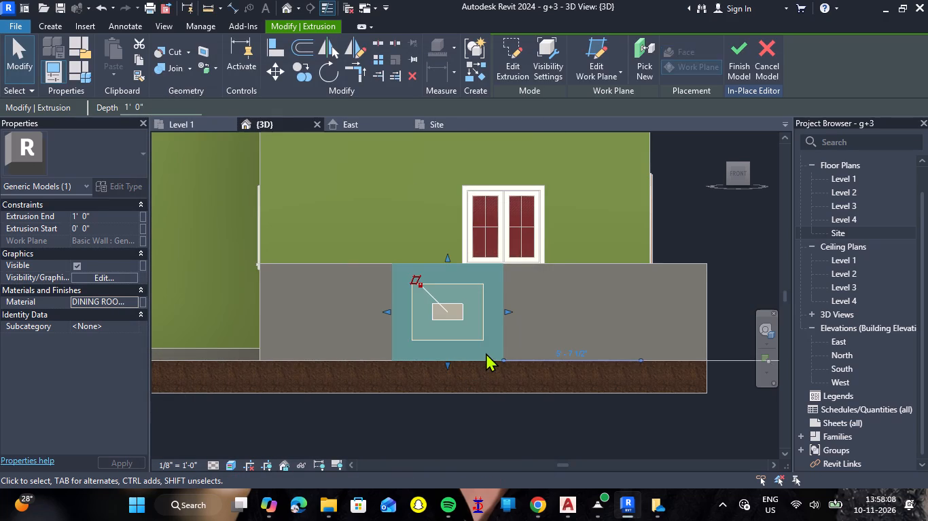
click(486, 352)
Assign the DINING ROOM WALL material to the small solid block in the centre of the frame.
scroll(534, 320, up, 2)
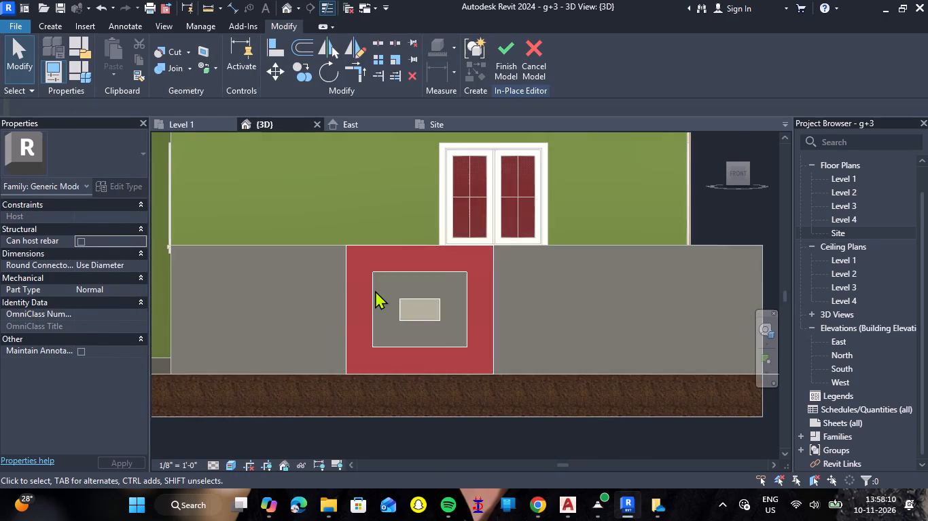
scroll(373, 289, up, 2)
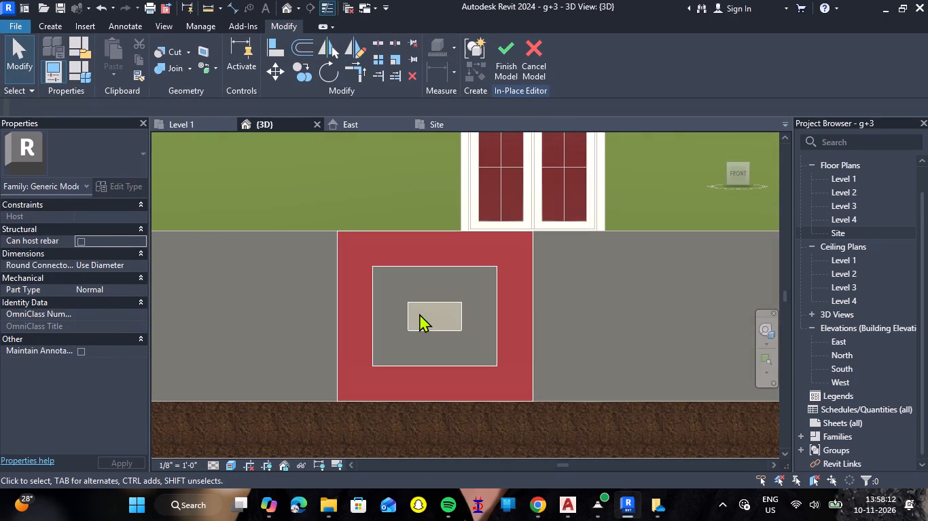
click(426, 306)
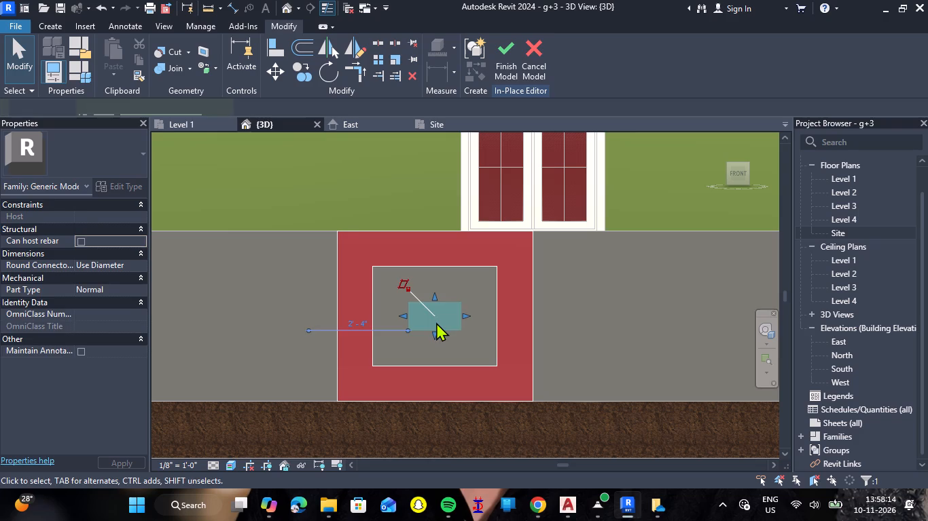
click(133, 304)
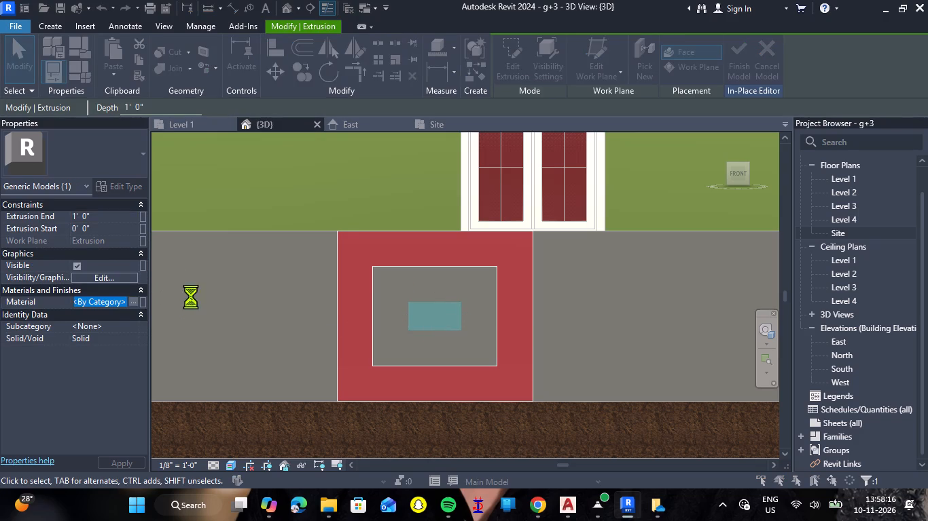
click(244, 271)
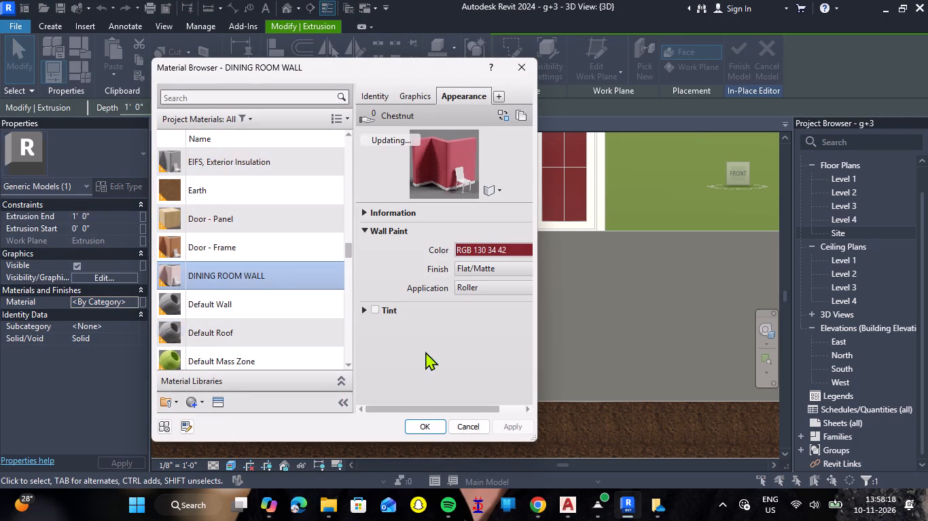
click(423, 423)
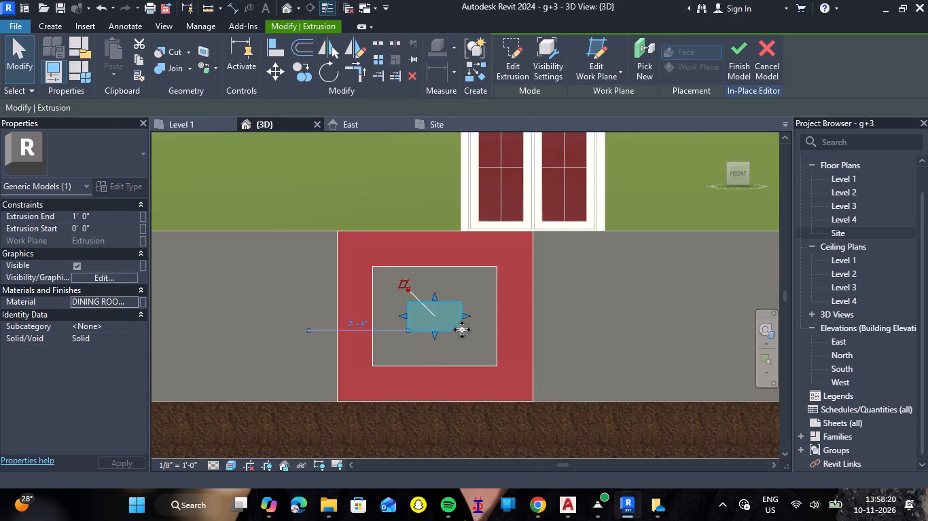
click(484, 347)
Paint the front boundary wall's outer face with the LAVENDER WHITE material, found by searching for LAVE.
scroll(482, 349, down, 5)
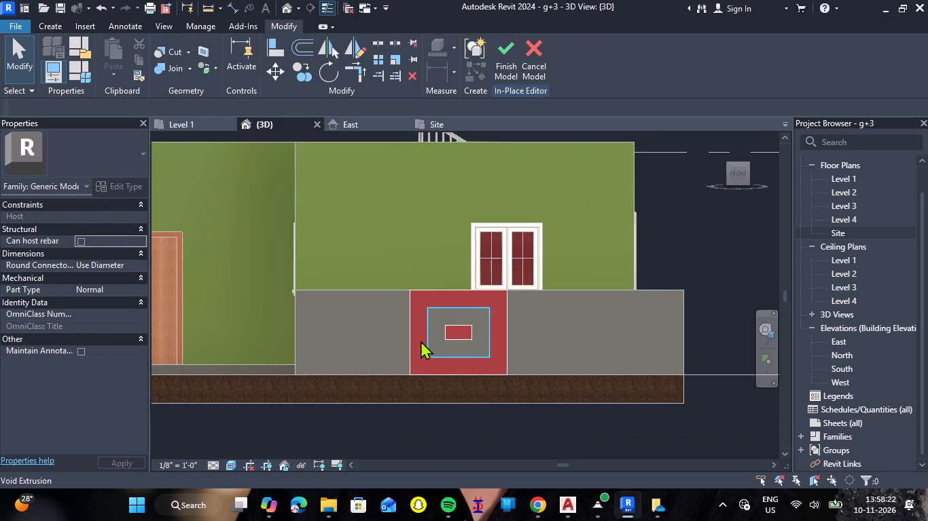
text(PT)
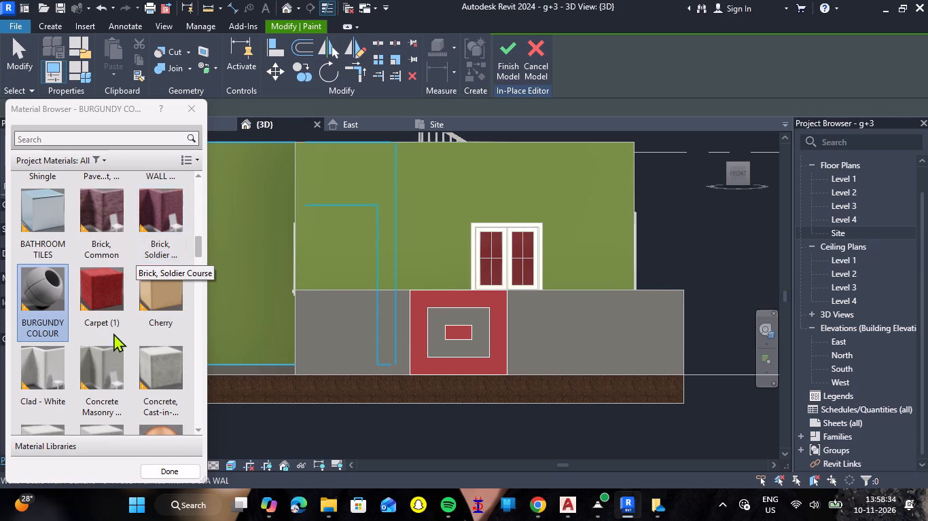
scroll(113, 337, down, 3)
scroll(115, 333, up, 2)
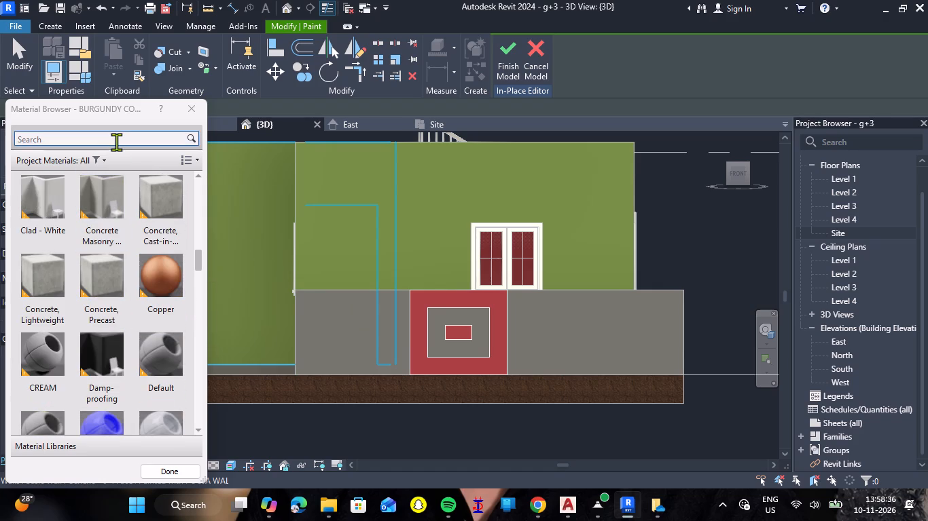
click(116, 142)
text(LAVA)
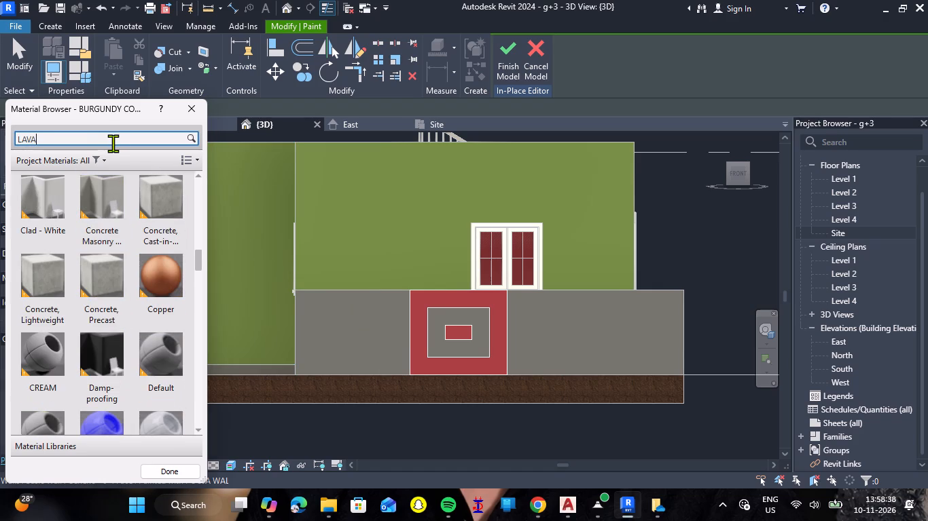
key(BackSpace)
key(e)
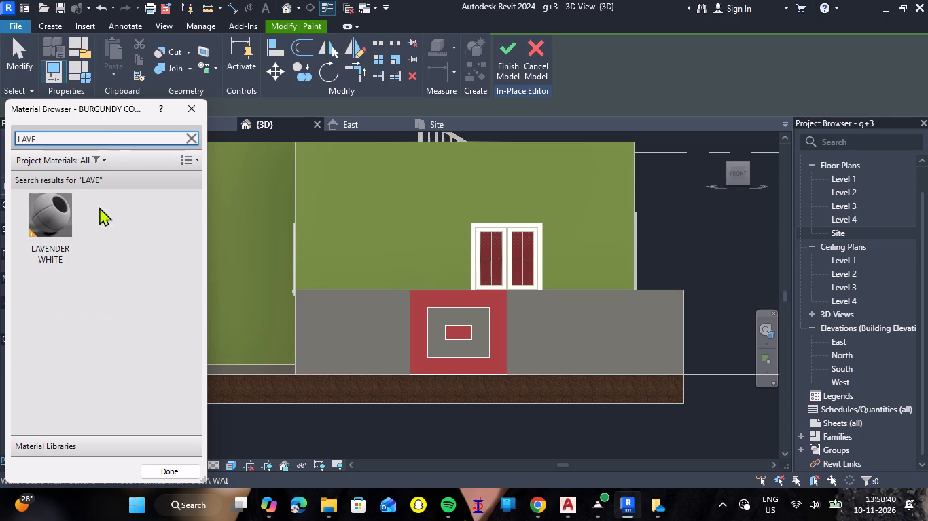
click(64, 237)
click(317, 331)
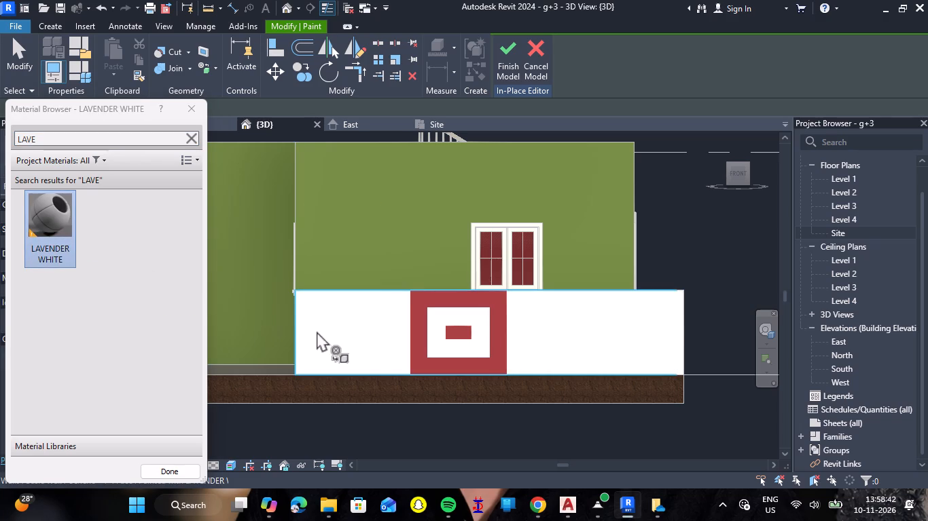
scroll(321, 334, down, 6)
shift+middle_drag(301, 373, 348, 390)
shift+right_drag(300, 373, 348, 390)
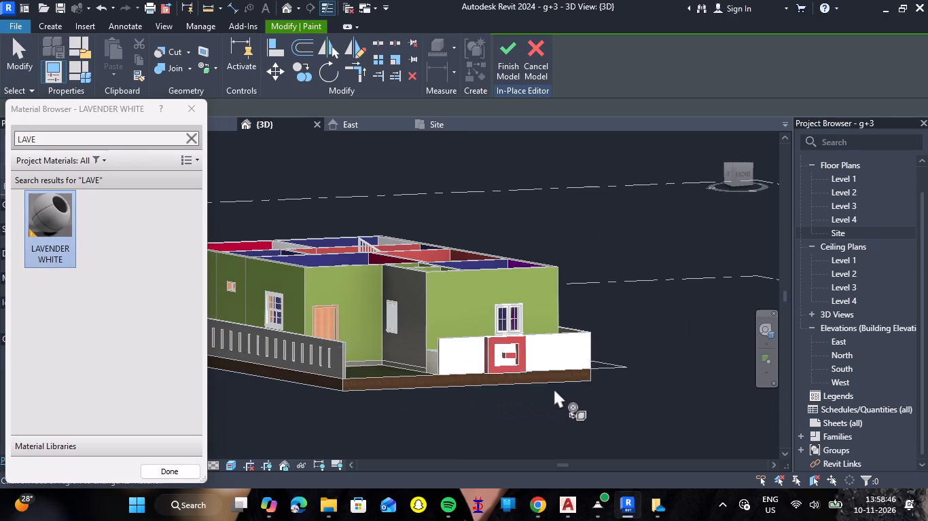
scroll(511, 354, up, 8)
shift+middle_drag(432, 391, 457, 407)
shift+right_drag(432, 391, 457, 407)
scroll(469, 396, down, 5)
key(Escape)
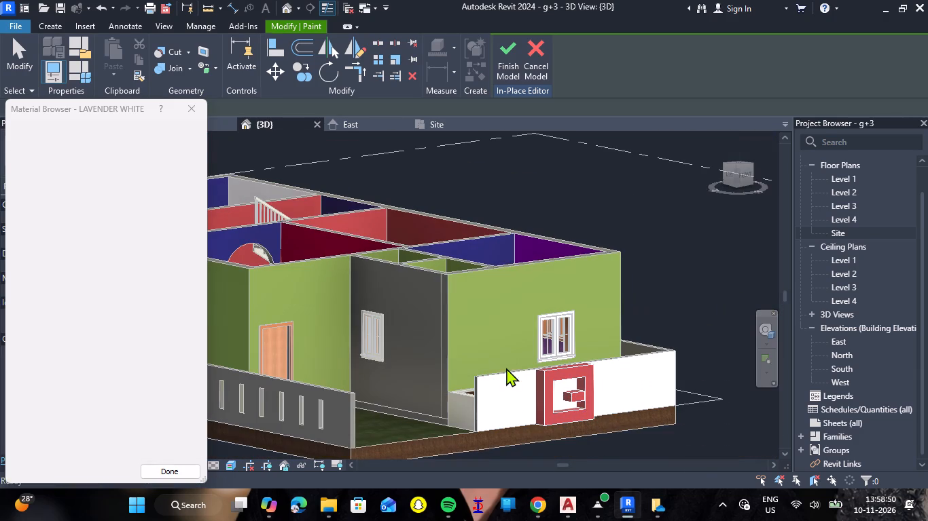
Reduce the outer frame extrusion's depth on the front boundary wall to an Extrusion End of about 0' 4 15/16".
scroll(511, 398, up, 6)
click(583, 406)
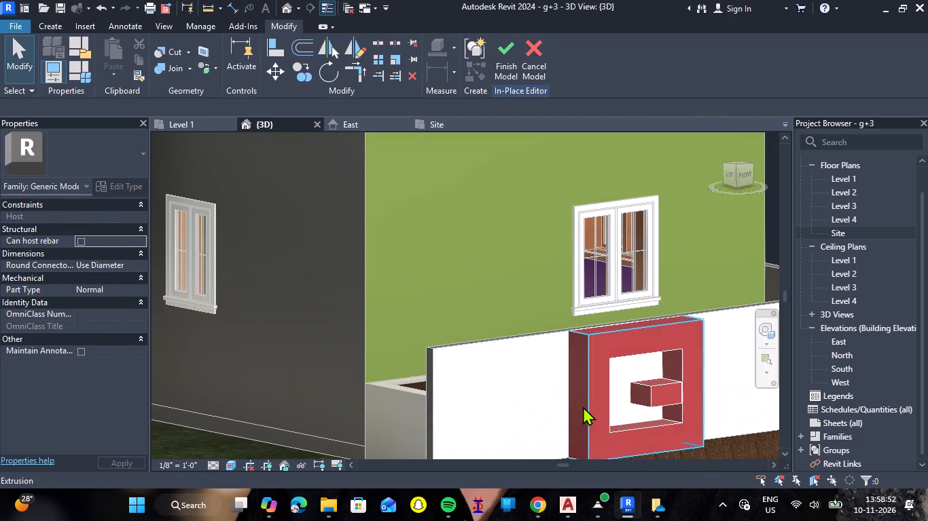
drag(651, 393, 638, 395)
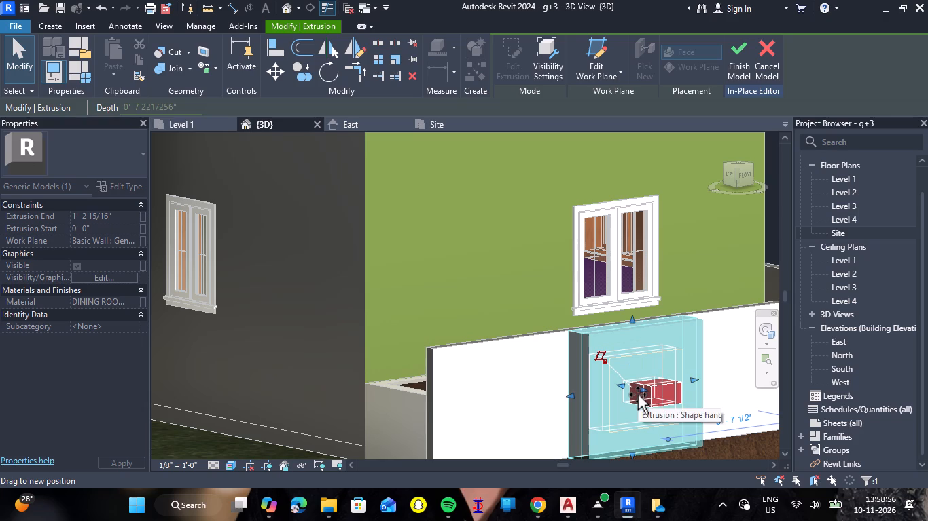
drag(638, 395, 632, 396)
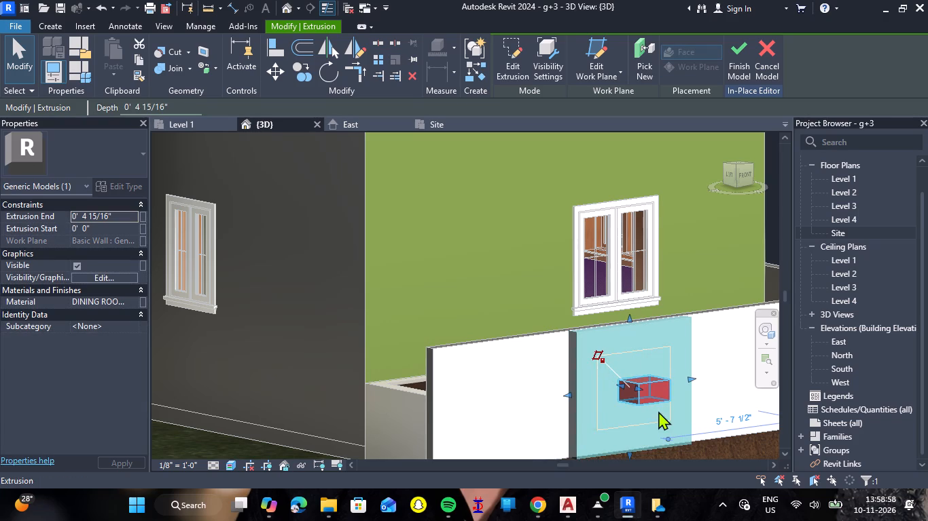
click(716, 402)
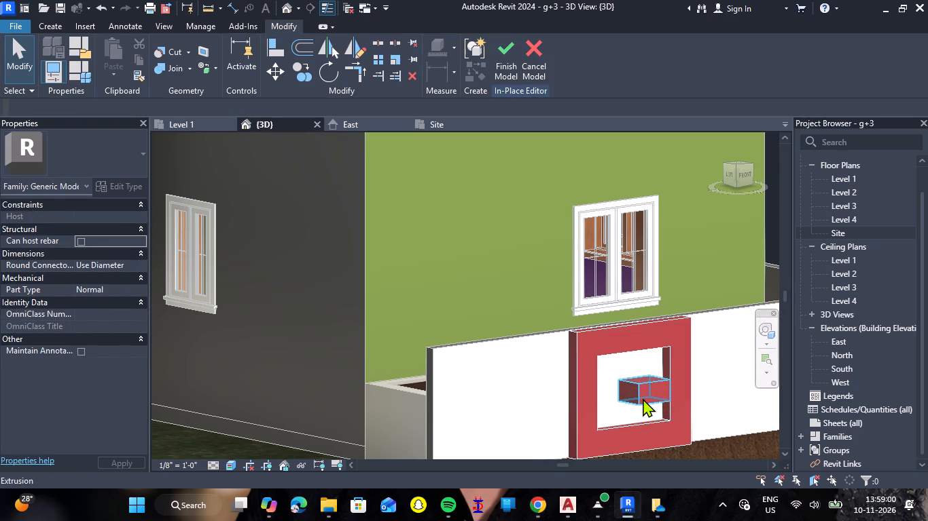
Set the Extrusion End of the small solid block in the centre of the frame to 4".
click(643, 398)
click(96, 221)
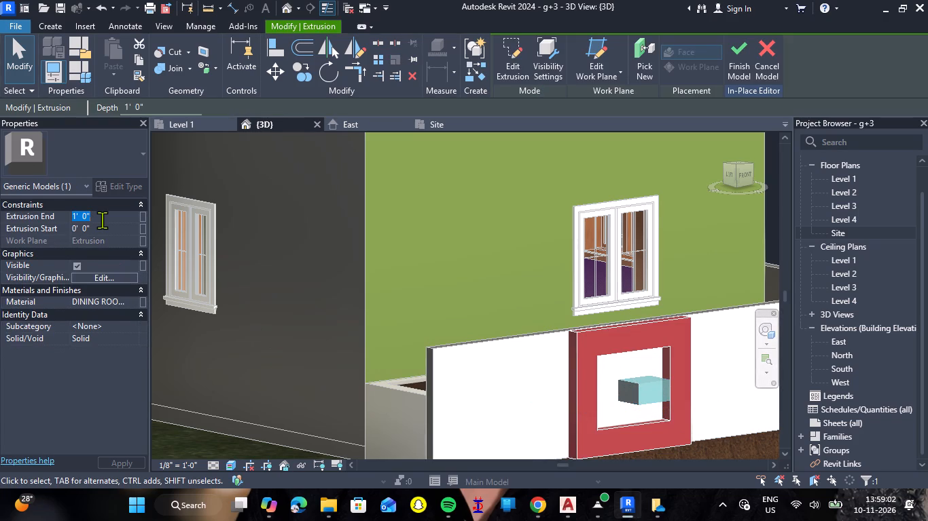
key(4)
key(shift+quotedbl)
key(Return)
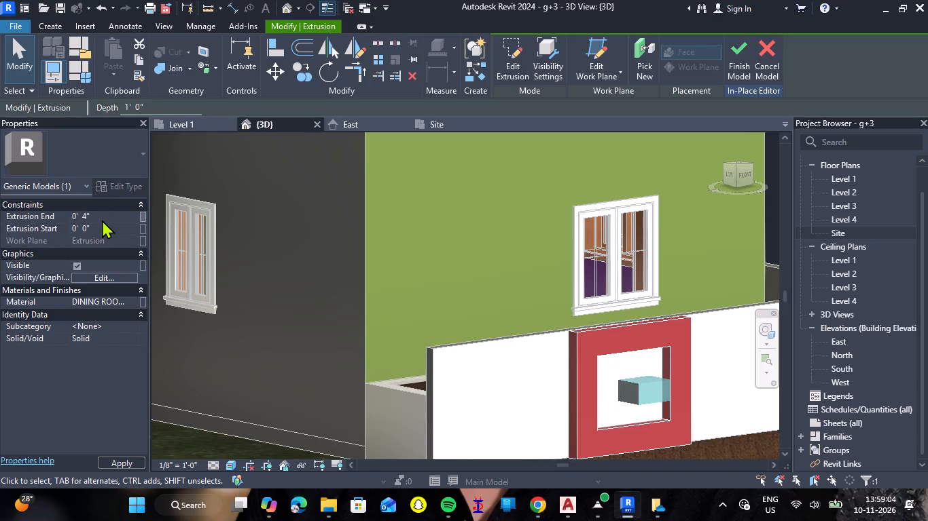
click(525, 372)
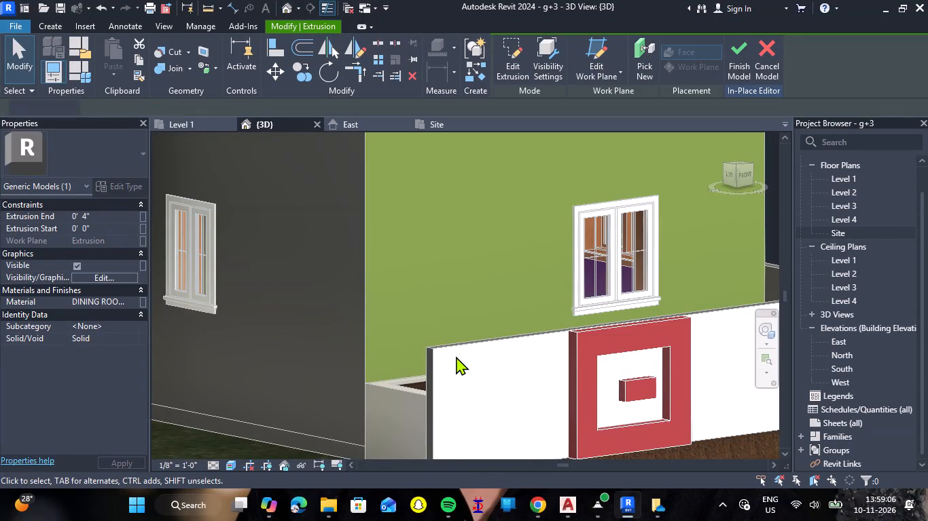
Paint the outer faces of the front boundary wall and the slotted side boundary wall with the LIVING ROOM material.
scroll(461, 354, down, 7)
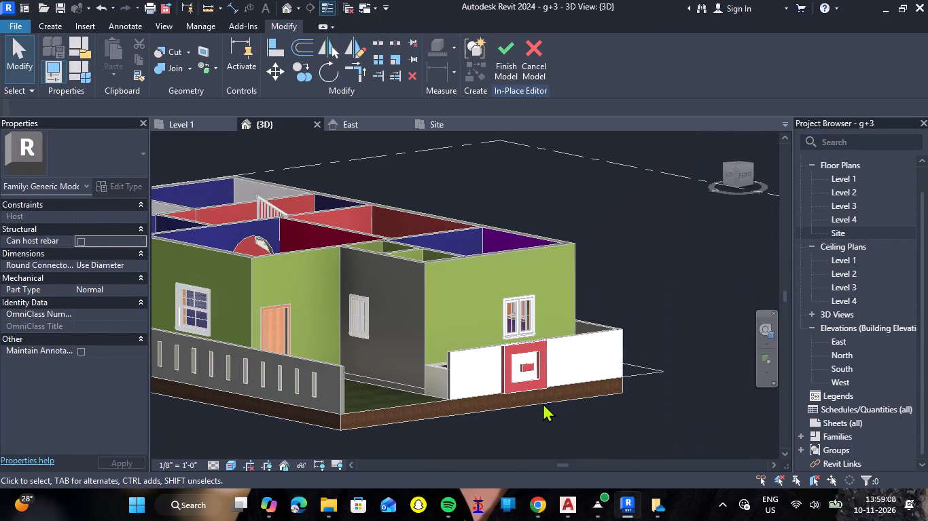
text(PT)
click(107, 305)
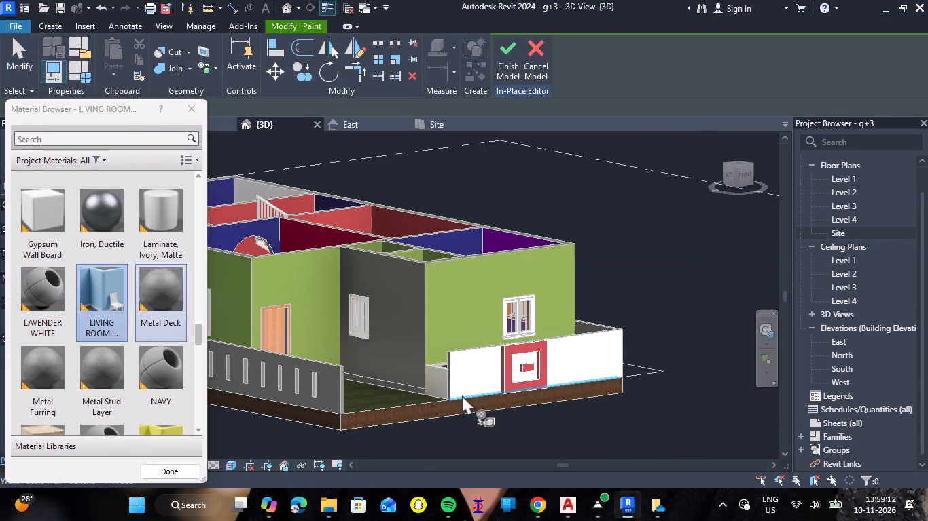
click(467, 381)
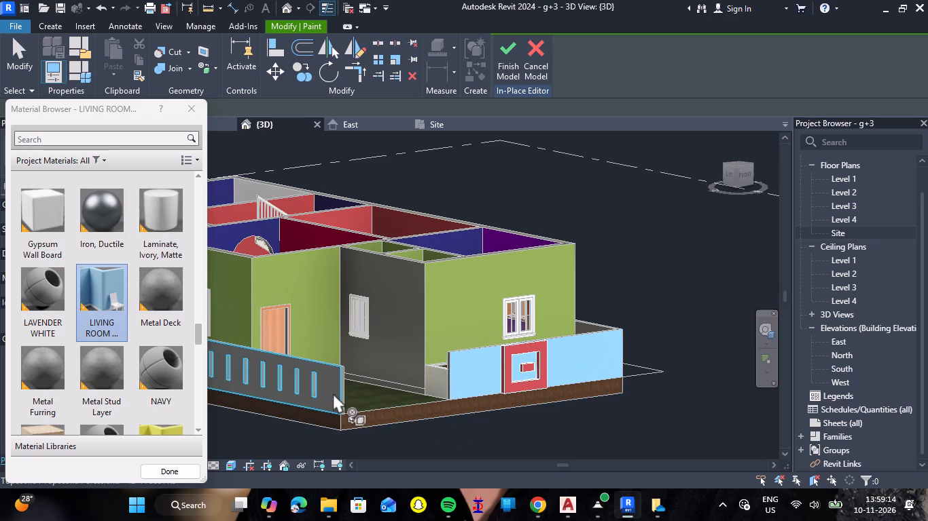
click(333, 393)
Paint the outer faces of the long plain side boundary wall and the rear boundary wall with the LIVING ROOM material.
scroll(409, 410, down, 6)
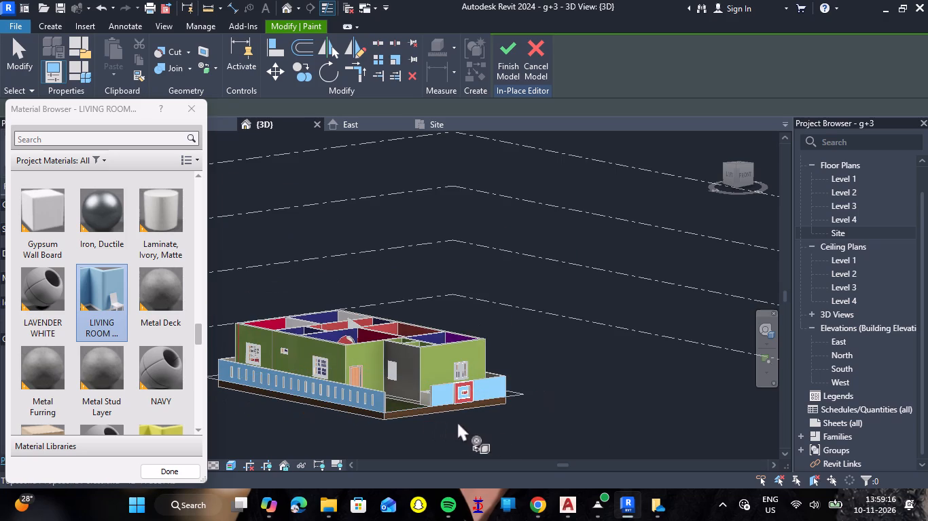
shift+right_drag(588, 392, 530, 415)
shift+middle_drag(571, 412, 530, 415)
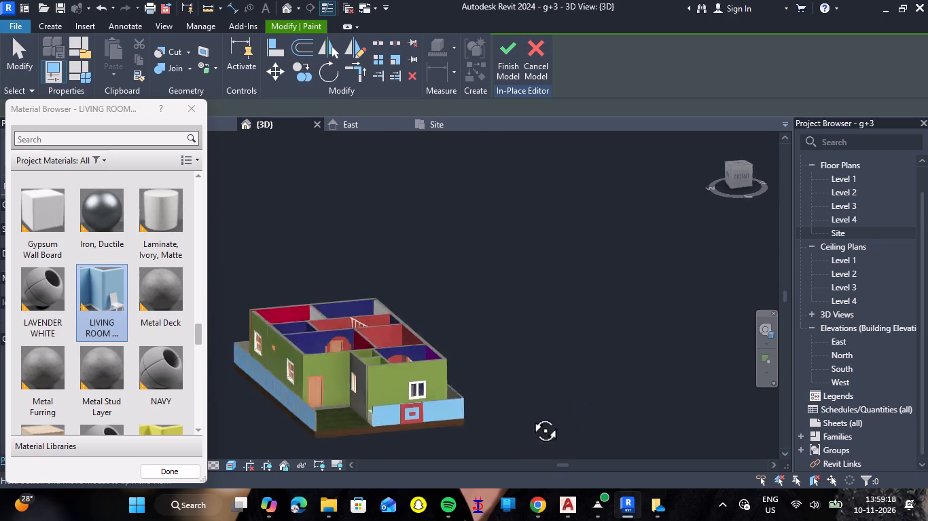
shift+right_drag(530, 415, 424, 387)
shift+middle_drag(530, 415, 424, 387)
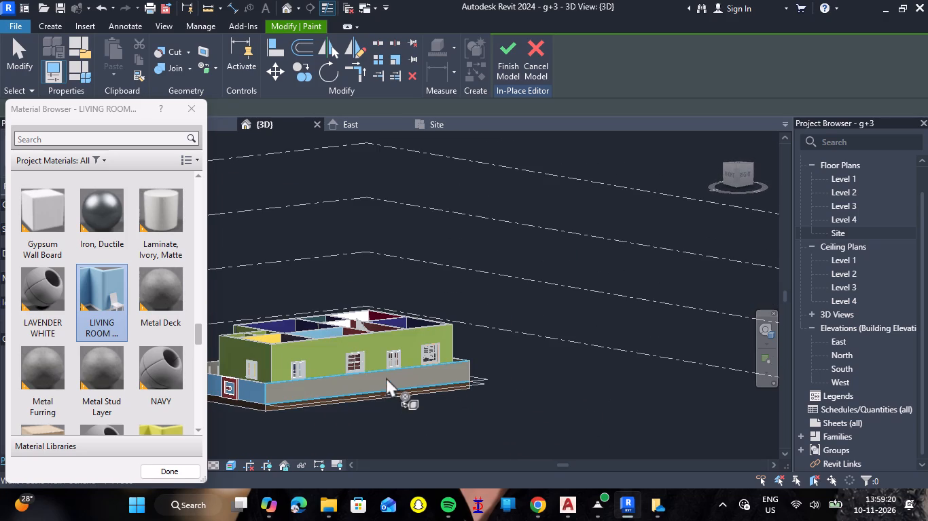
click(386, 377)
shift+middle_drag(519, 391, 359, 410)
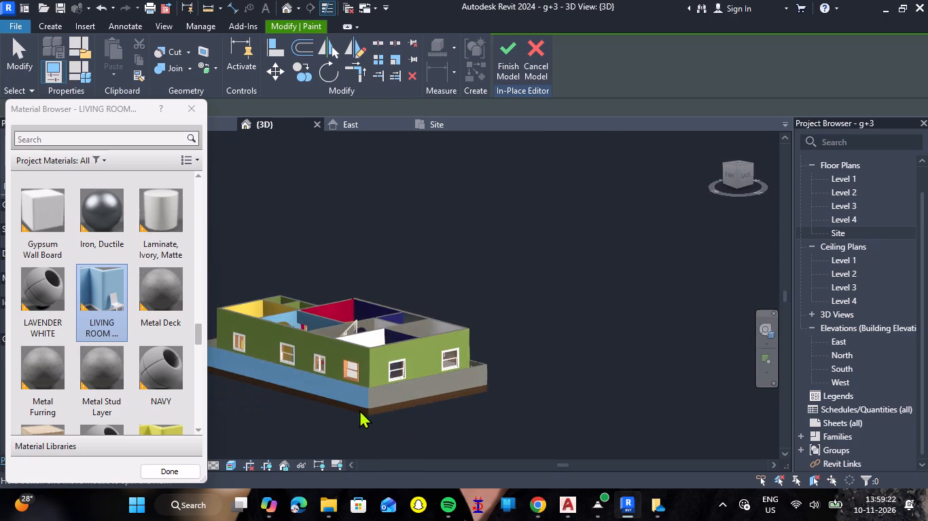
click(389, 391)
Search the materials for POO and paint the grey house wall facing the entrance yard with the POOJA WALL material.
shift+middle_drag(329, 398, 470, 417)
shift+right_drag(329, 398, 552, 417)
shift+middle_drag(476, 417, 552, 417)
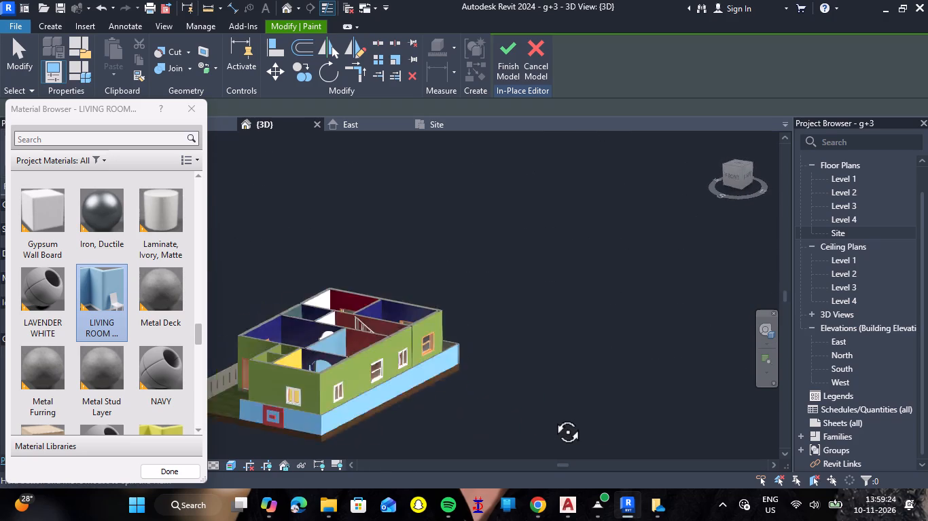
shift+middle_drag(552, 417, 598, 411)
shift+right_drag(552, 417, 598, 411)
scroll(302, 425, up, 5)
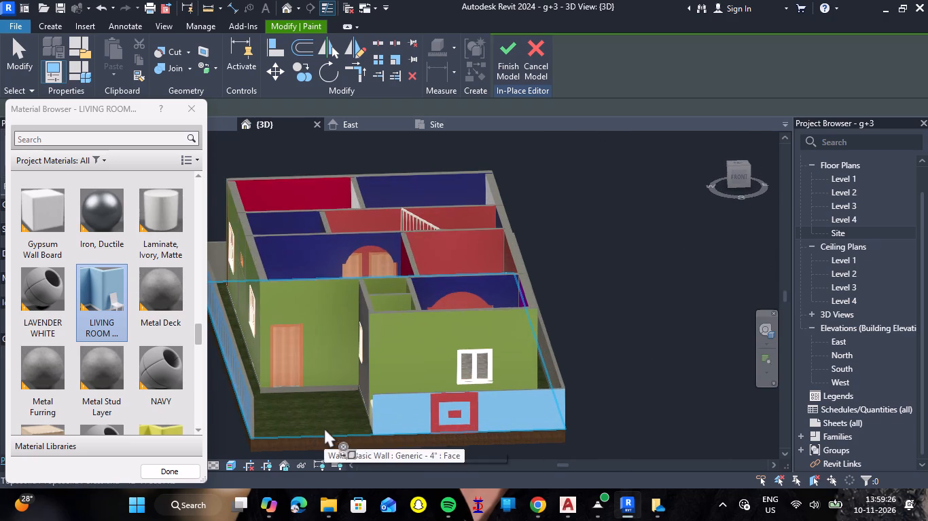
middle_drag(324, 427, 342, 400)
right_drag(324, 427, 342, 400)
middle_drag(339, 423, 412, 425)
shift+right_drag(339, 423, 412, 425)
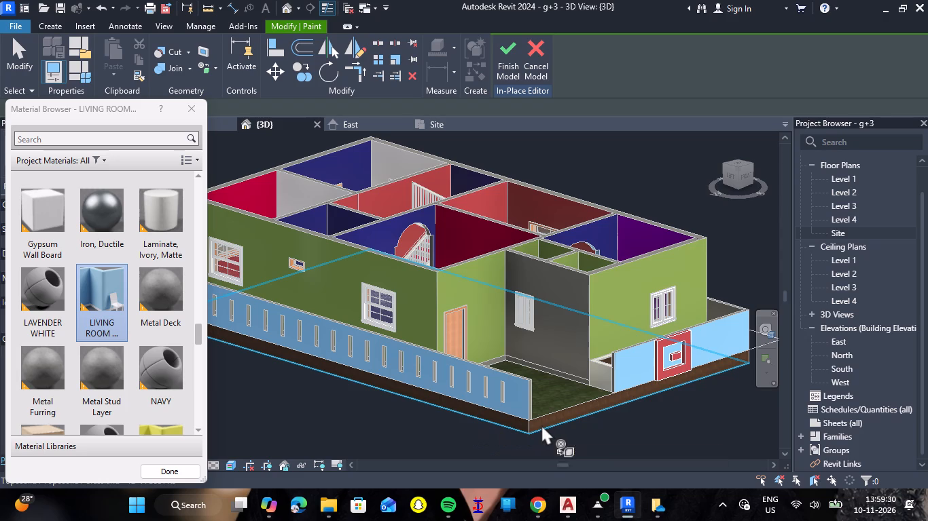
click(120, 141)
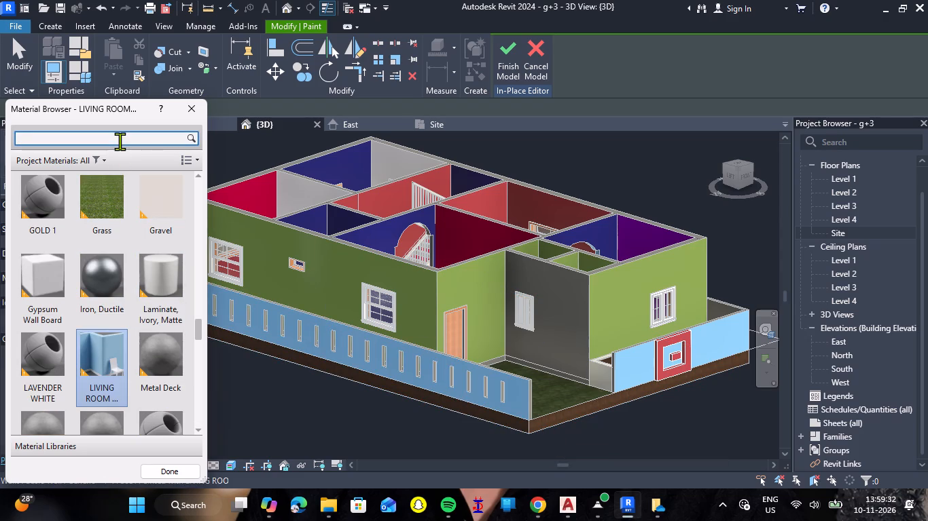
text(POO)
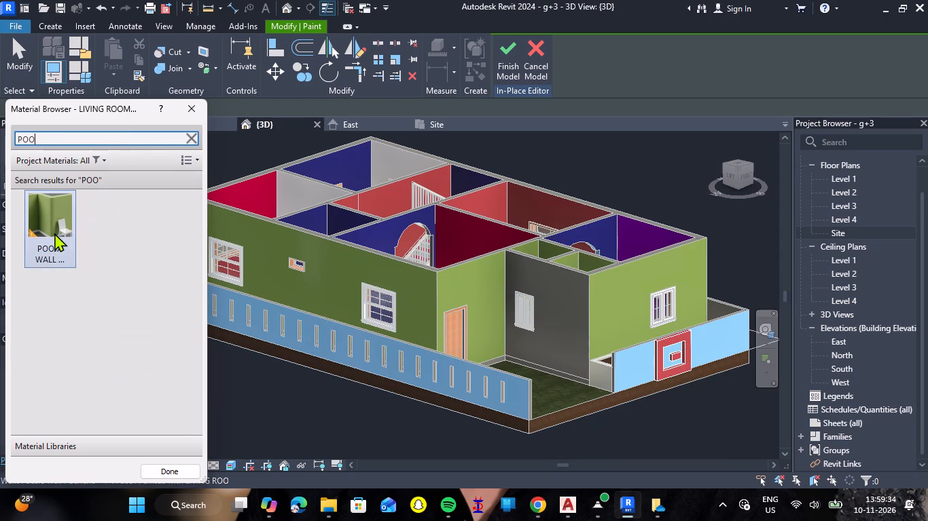
click(54, 233)
click(558, 328)
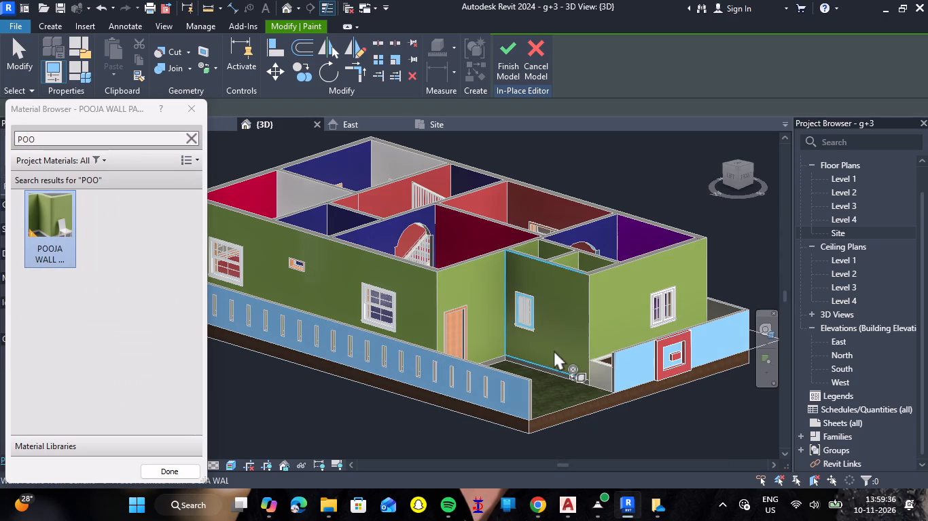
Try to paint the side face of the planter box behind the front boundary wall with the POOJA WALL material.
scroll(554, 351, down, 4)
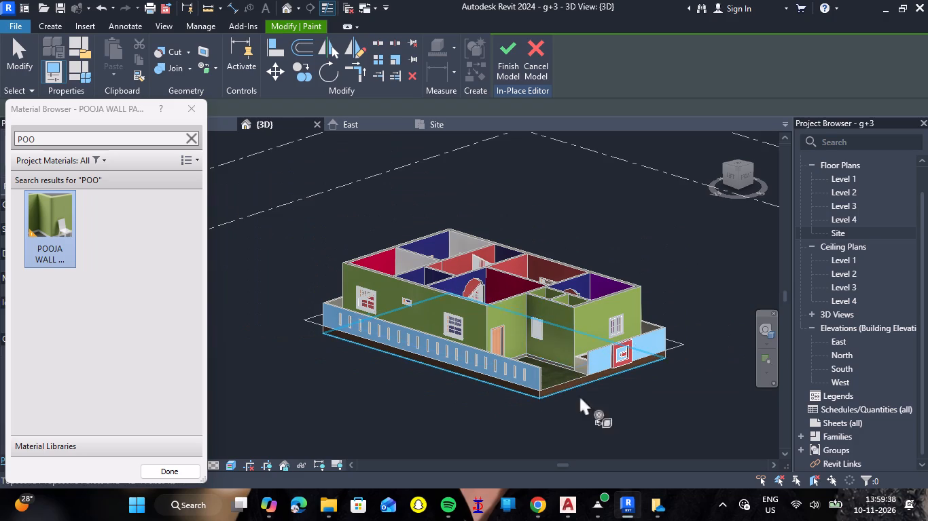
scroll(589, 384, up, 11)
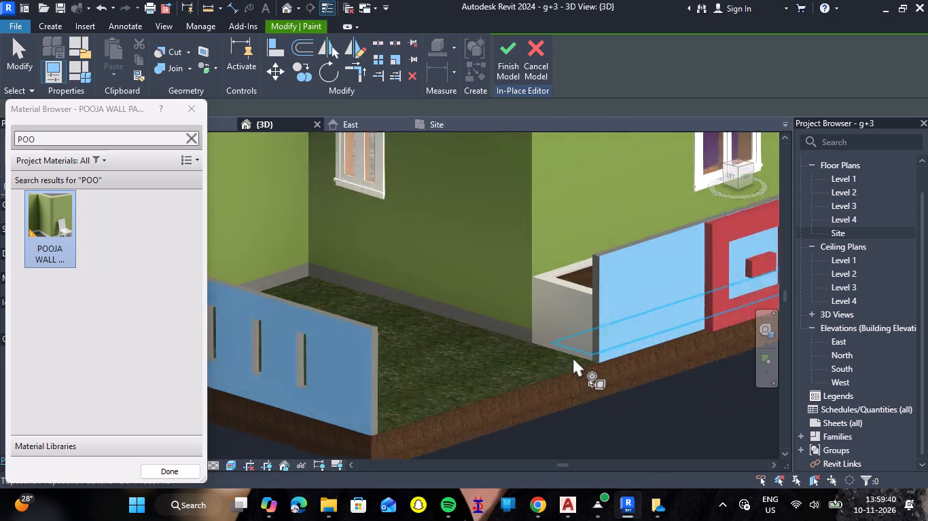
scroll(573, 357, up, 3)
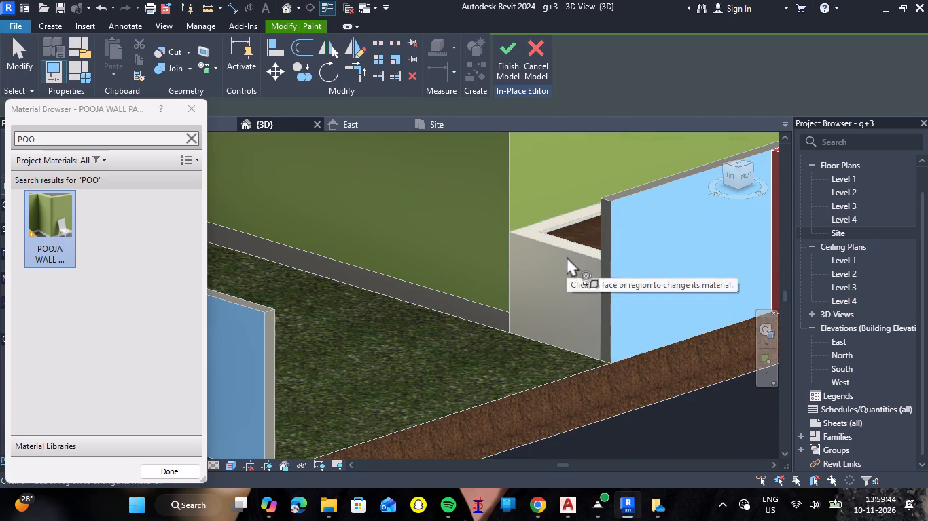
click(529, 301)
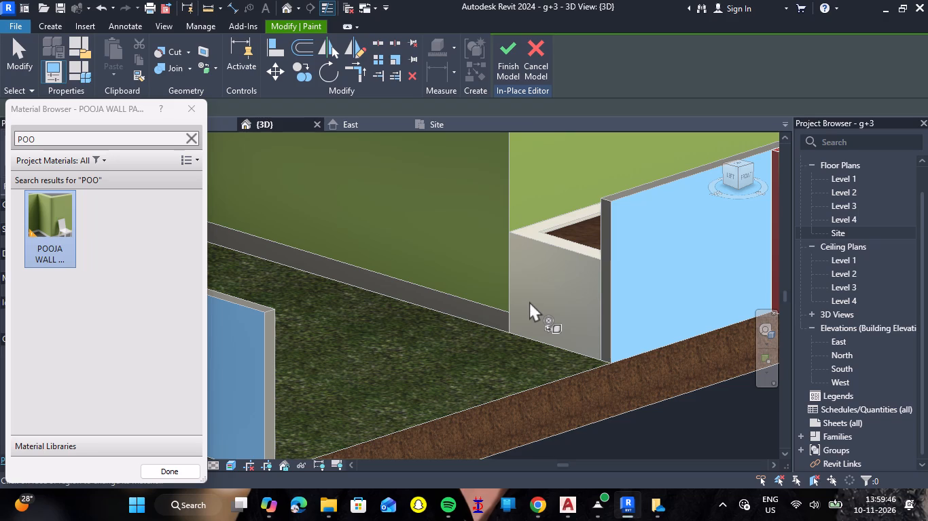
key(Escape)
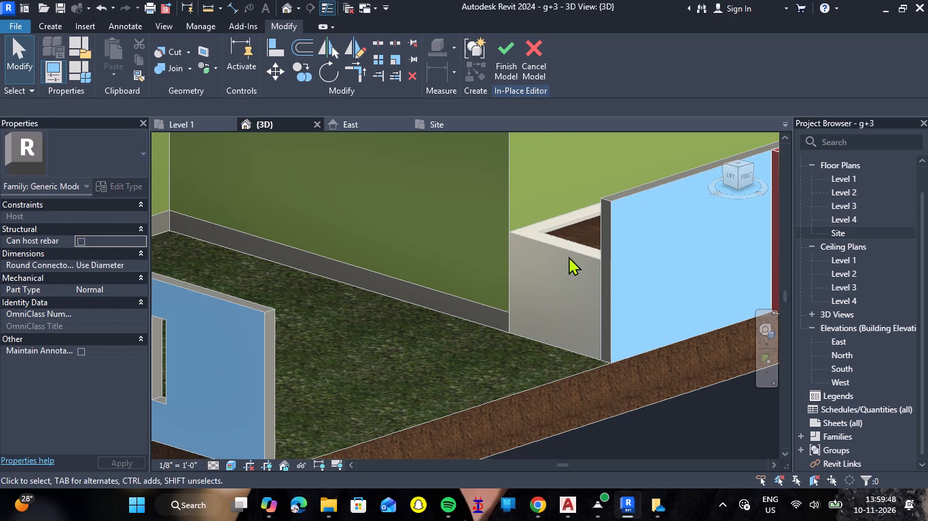
Examine the boundary walls and the grassed entrance yard from several angles, ending close to the slotted wall's inner side.
scroll(539, 267, down, 7)
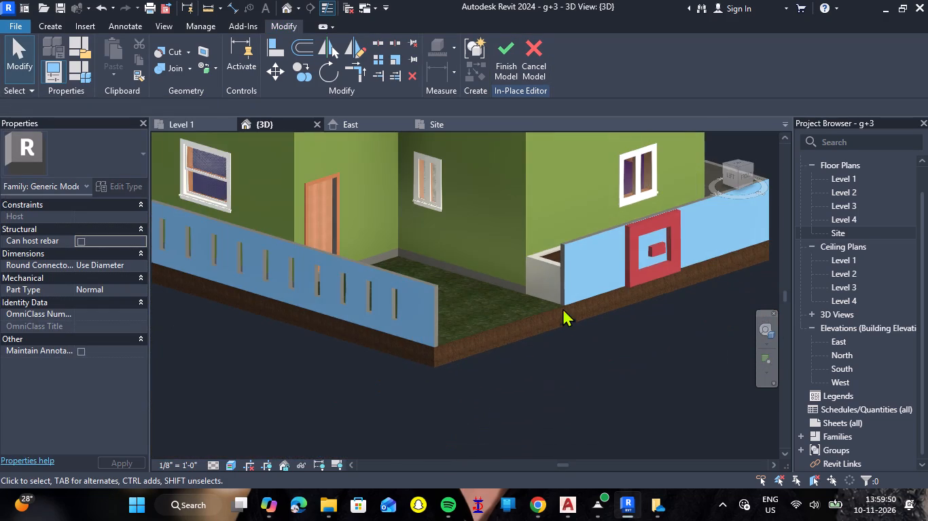
scroll(442, 288, up, 7)
scroll(457, 295, down, 4)
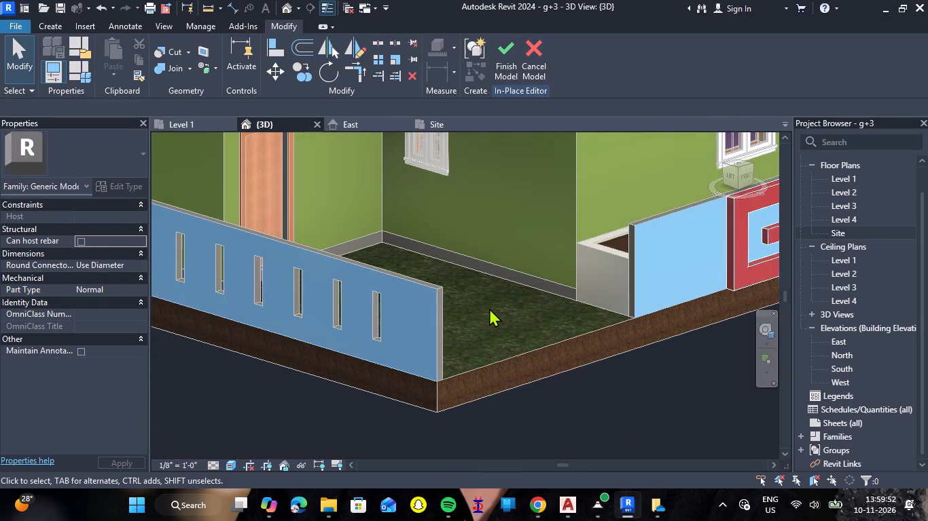
shift+right_drag(490, 308, 430, 336)
shift+middle_drag(490, 308, 430, 336)
scroll(437, 328, down, 6)
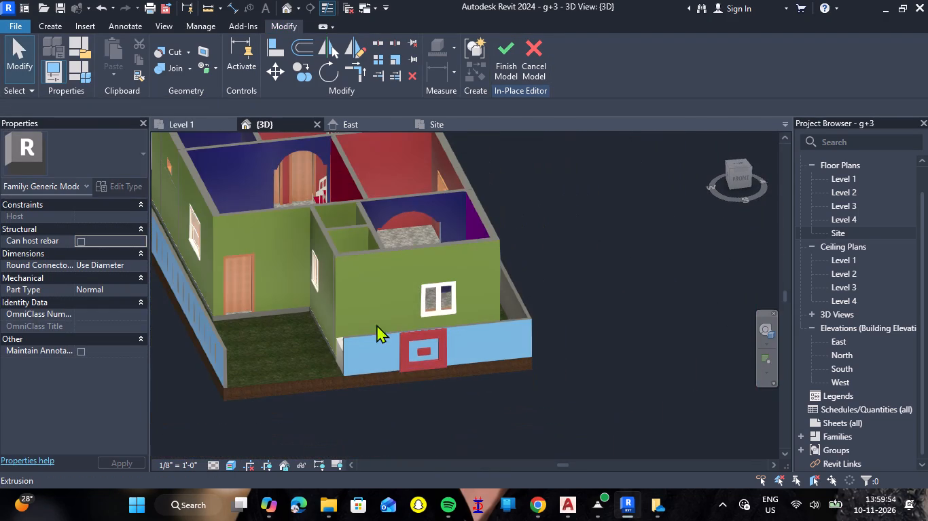
shift+right_drag(357, 325, 324, 336)
shift+middle_drag(357, 326, 324, 336)
scroll(388, 321, down, 6)
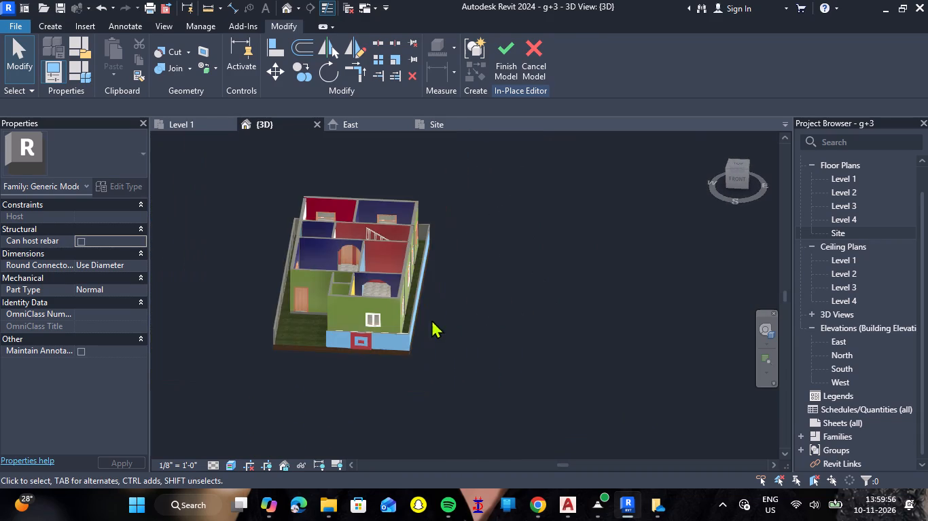
scroll(270, 320, up, 12)
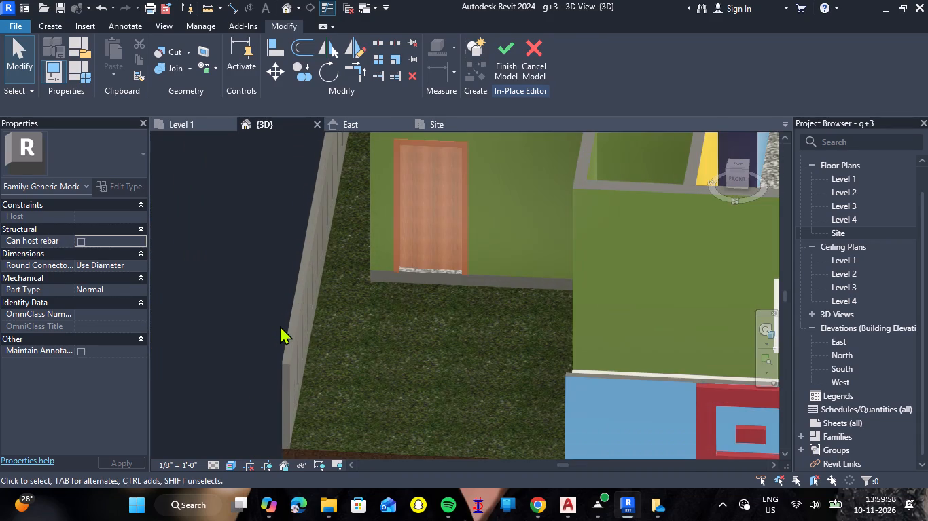
Search the materials for CREAM and paint the inner face of the slotted side boundary wall with the CREAM material.
text(PT)
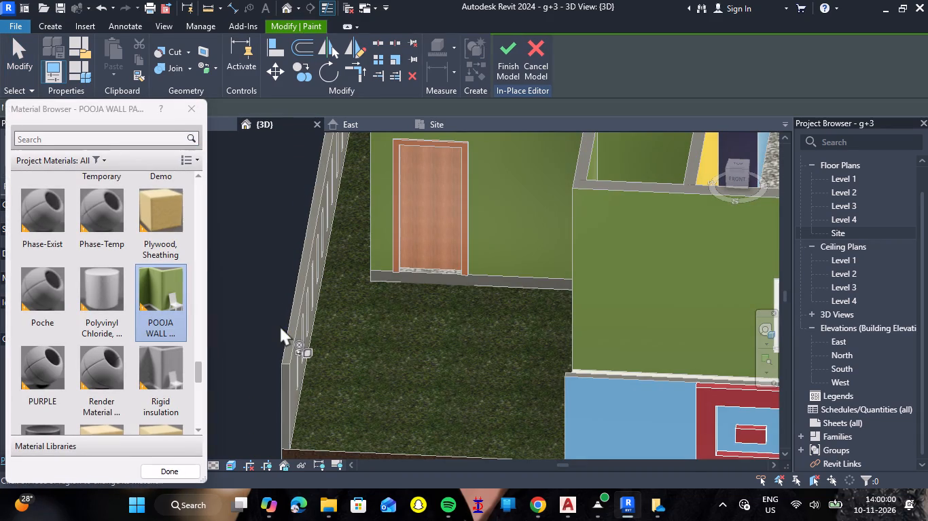
text(CREA)
click(122, 133)
text(CRA)
key(BackSpace)
key(e)
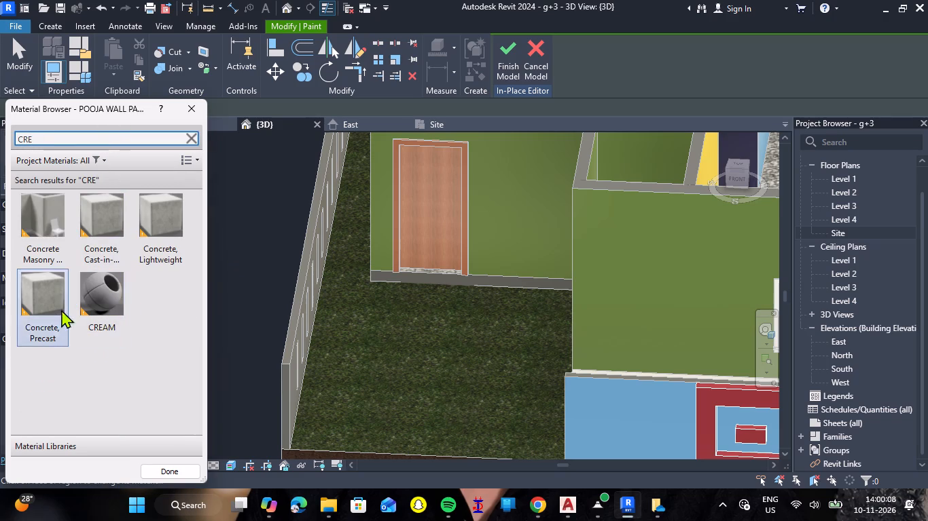
key(BackSpace)
key(BackSpace)
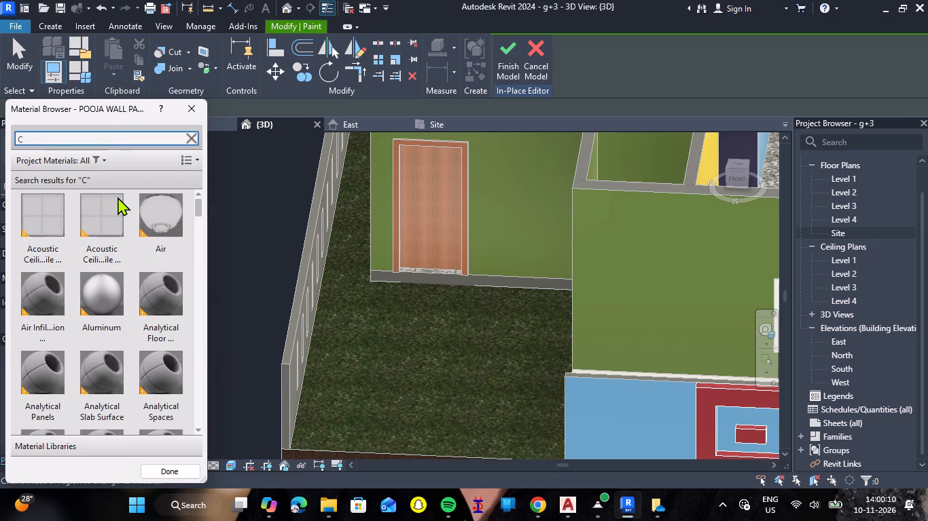
text(ER)
text(AM)
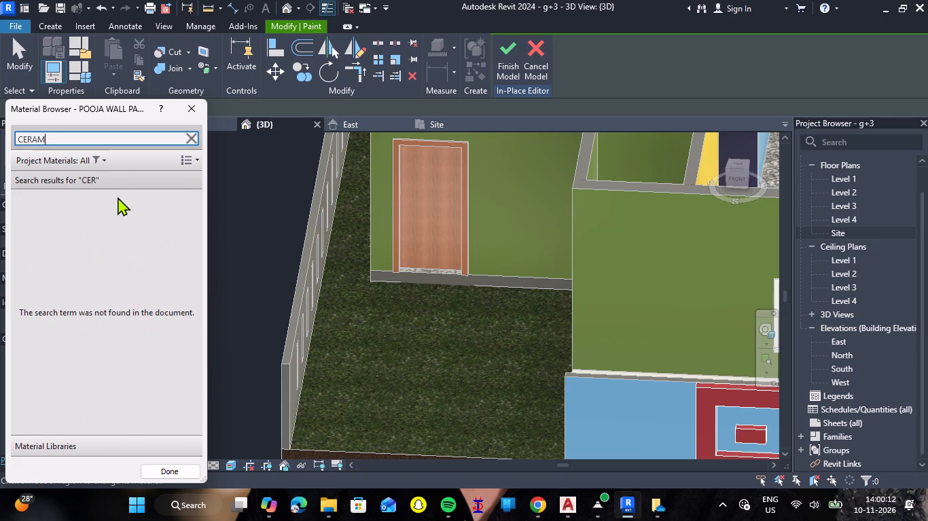
key(BackSpace)
key(BackSpace)
key(BackSpace)
key(BackSpace)
text(REAM)
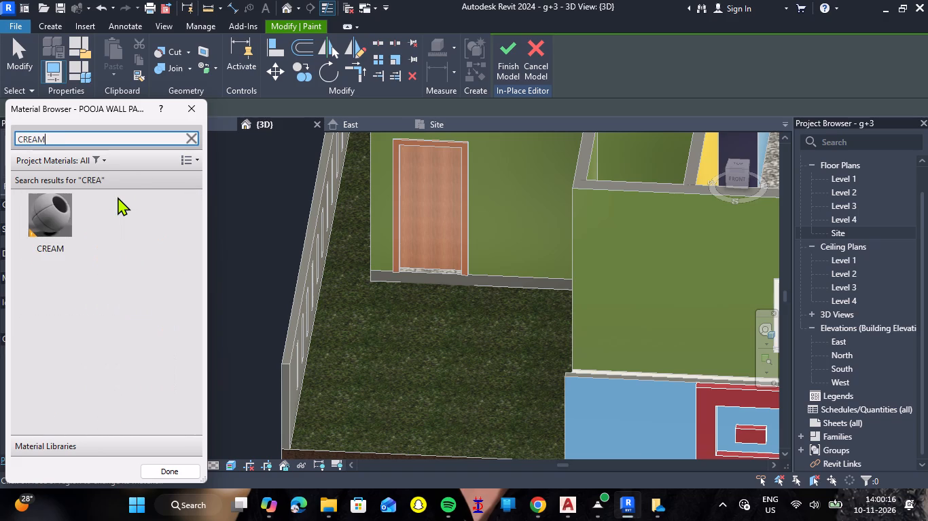
click(59, 216)
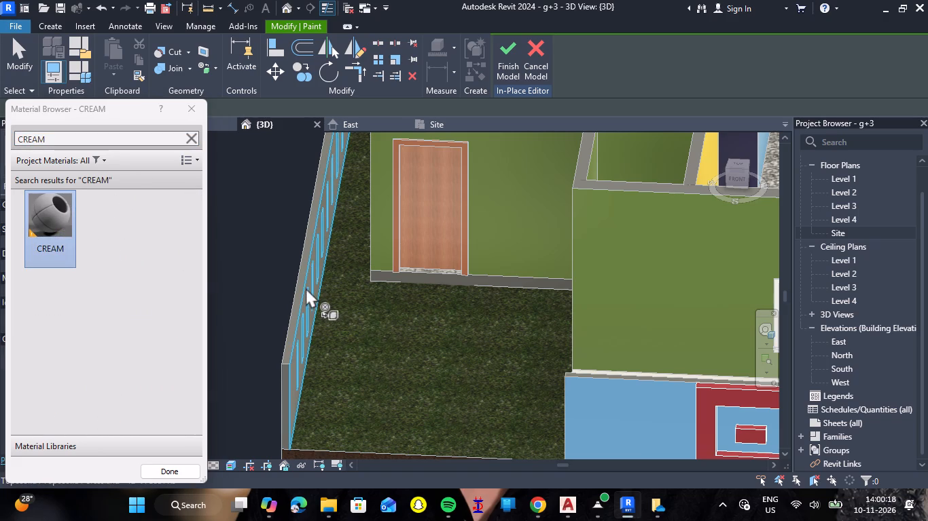
click(306, 283)
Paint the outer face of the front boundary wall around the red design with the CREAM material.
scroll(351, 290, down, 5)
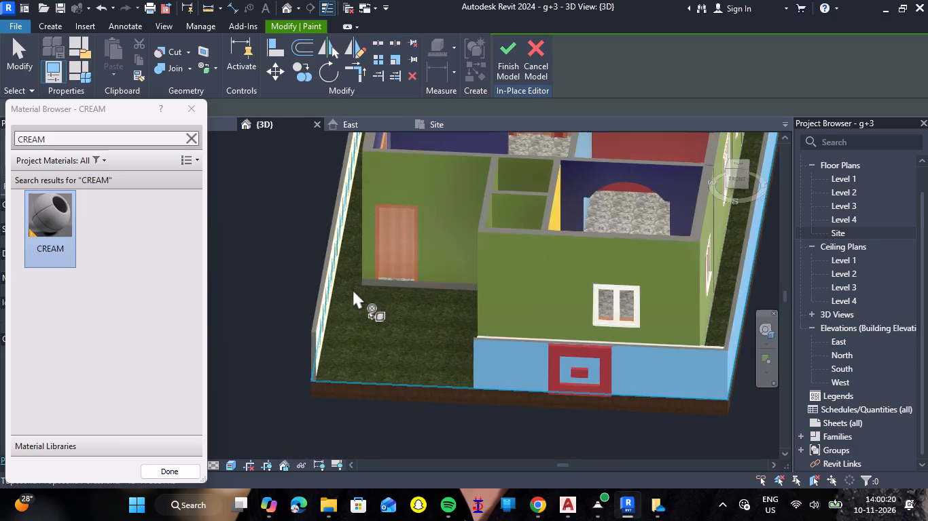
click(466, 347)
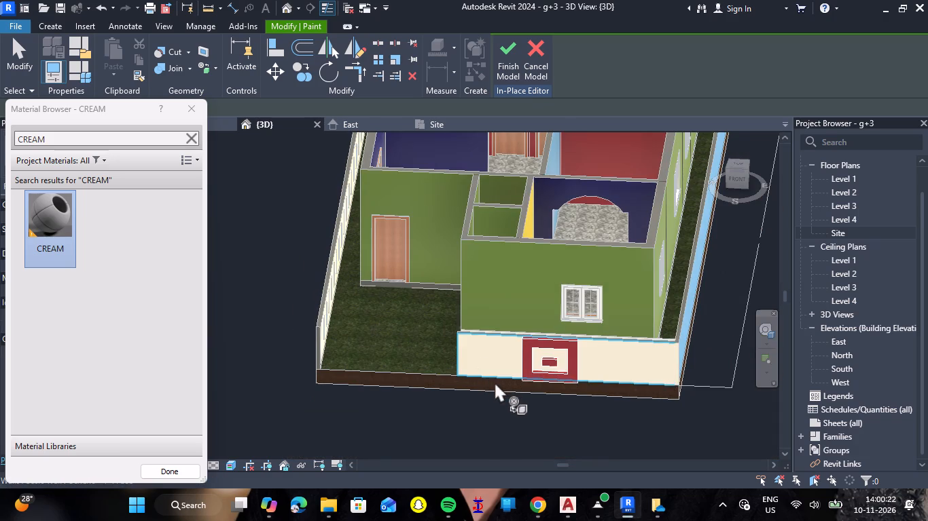
Paint the inner faces of the rear boundary wall and the long plain side boundary wall with the CREAM material.
shift+middle_drag(493, 382, 469, 328)
shift+right_drag(493, 381, 469, 328)
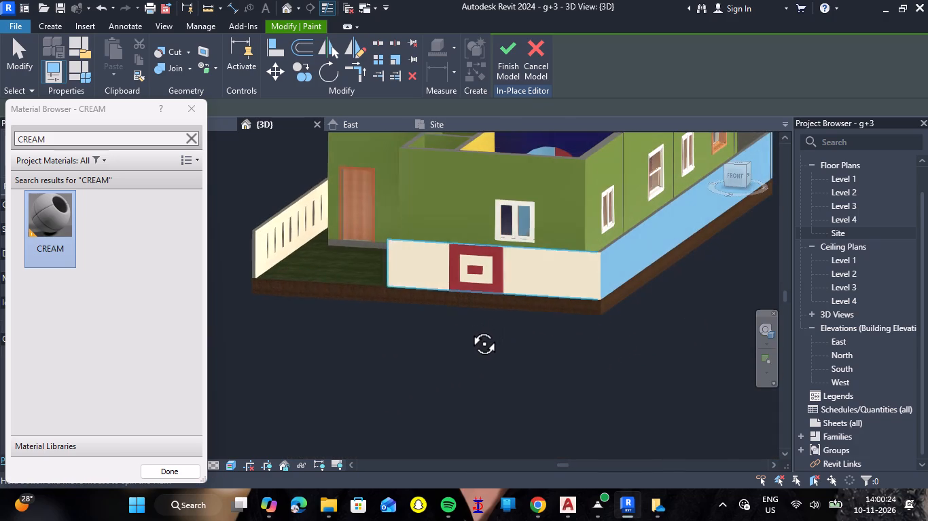
shift+middle_drag(469, 328, 589, 375)
shift+right_drag(469, 328, 589, 375)
scroll(589, 376, down, 1)
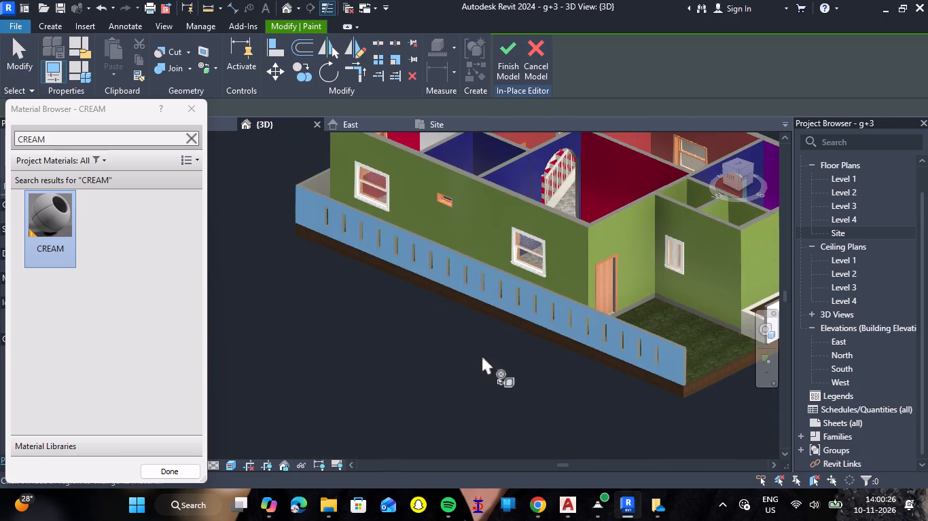
scroll(318, 177, up, 7)
click(311, 188)
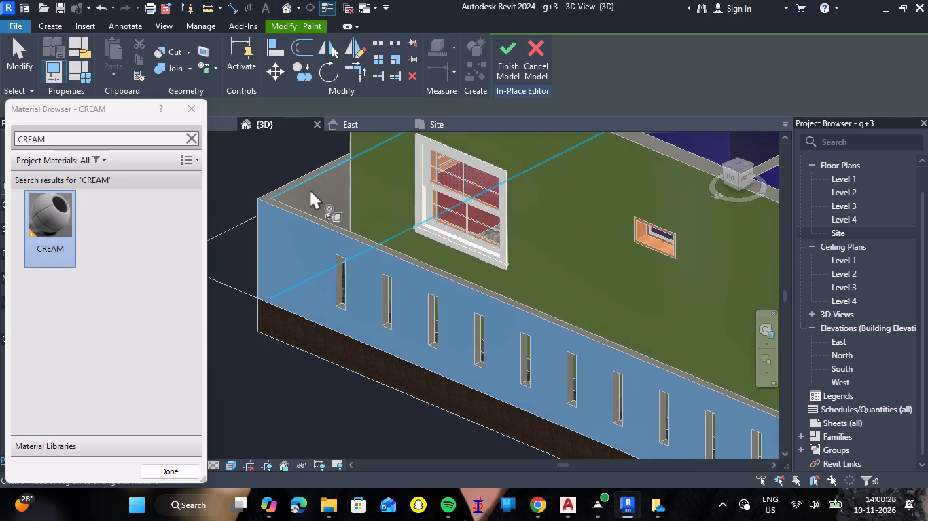
scroll(302, 211, down, 11)
scroll(539, 234, up, 3)
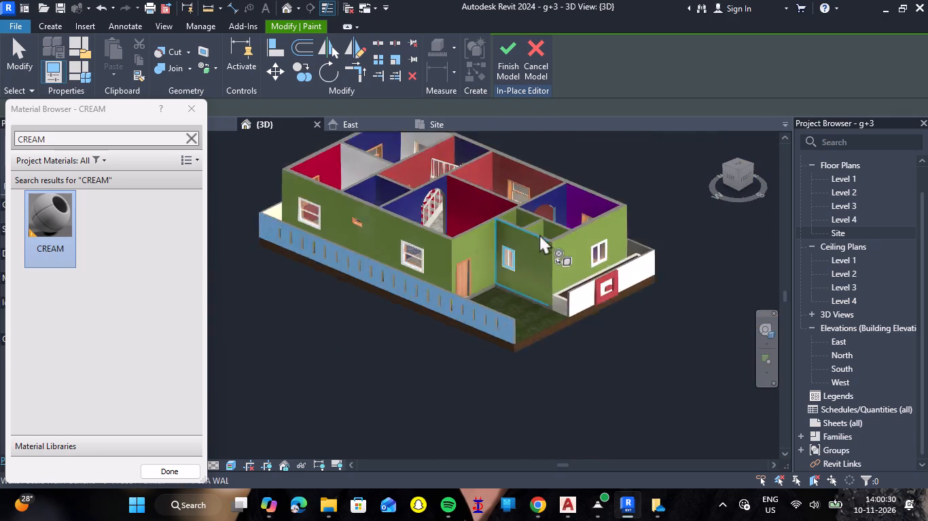
scroll(539, 234, up, 5)
scroll(611, 282, down, 6)
scroll(676, 279, up, 5)
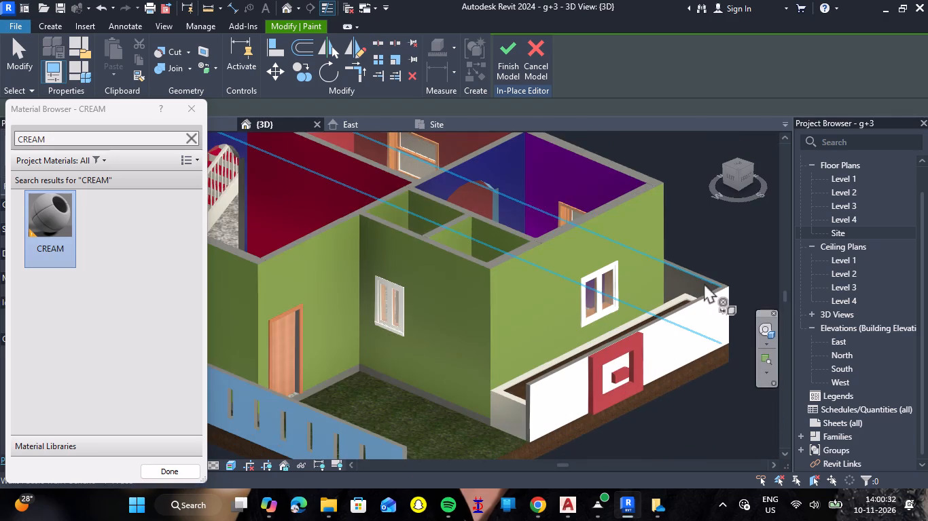
click(700, 283)
Search the materials for BATH and paint the purple wall of the front room with the BATHROOM WALL material.
scroll(679, 303, down, 4)
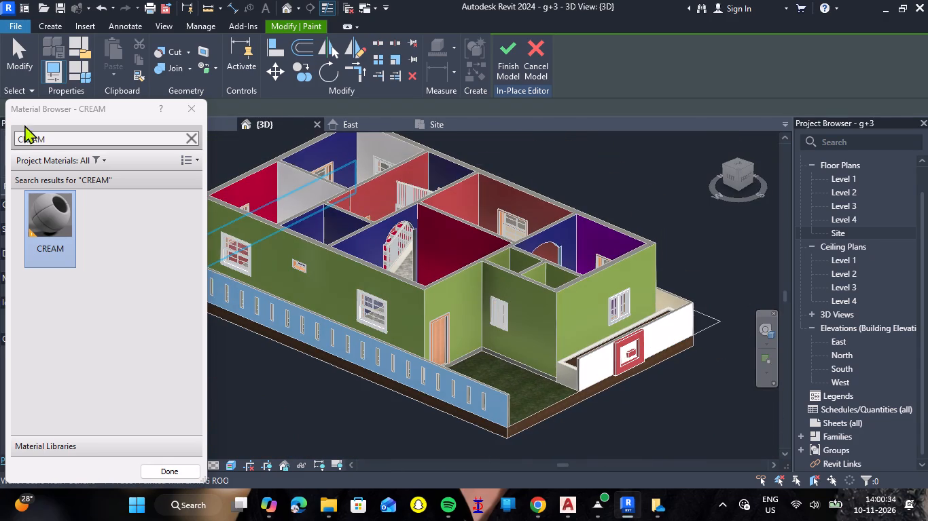
click(57, 139)
text(BATH)
click(50, 222)
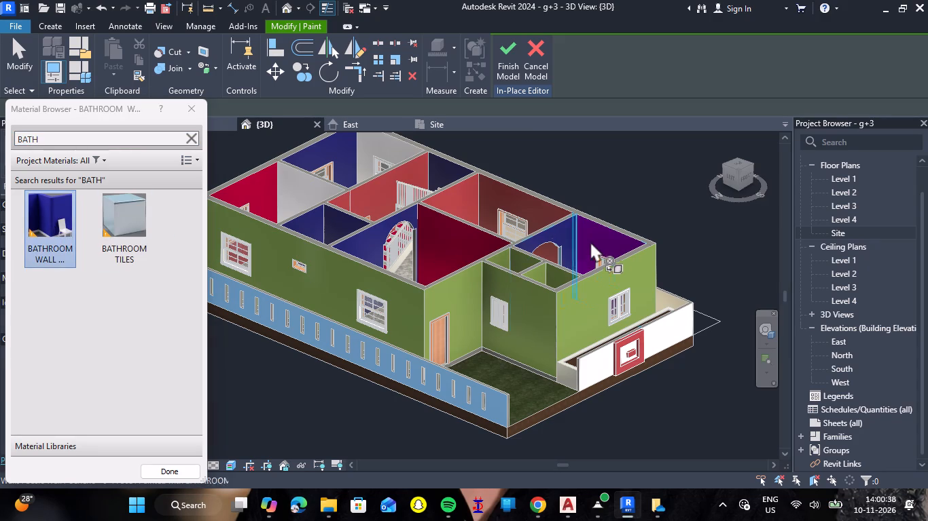
click(597, 241)
scroll(579, 252, up, 3)
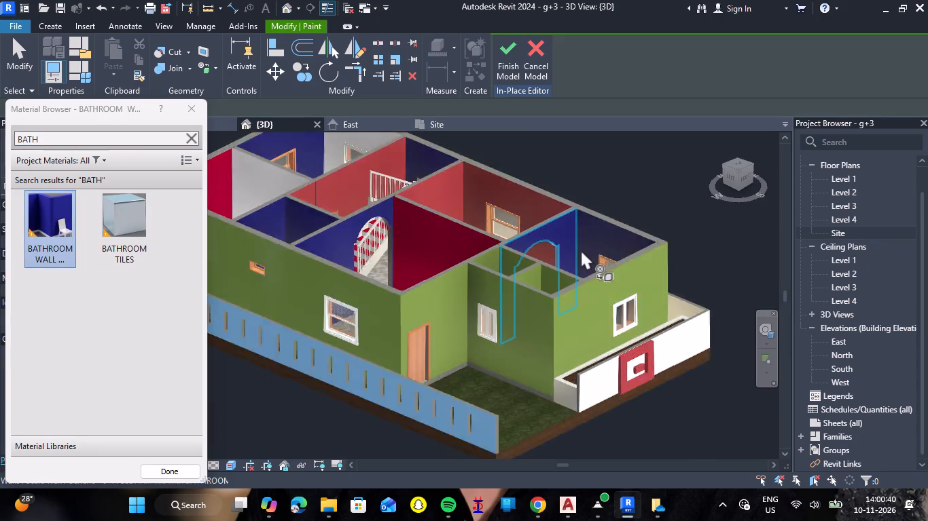
scroll(581, 250, up, 7)
scroll(584, 247, down, 5)
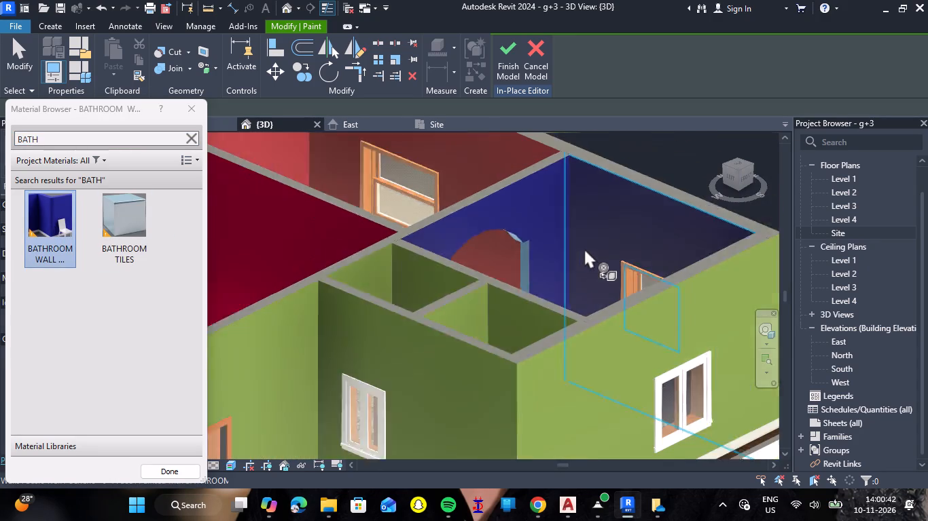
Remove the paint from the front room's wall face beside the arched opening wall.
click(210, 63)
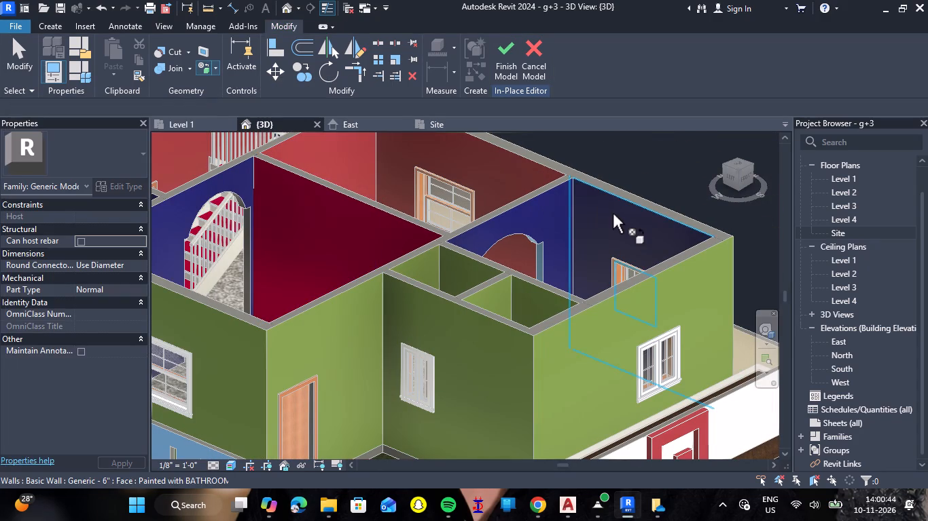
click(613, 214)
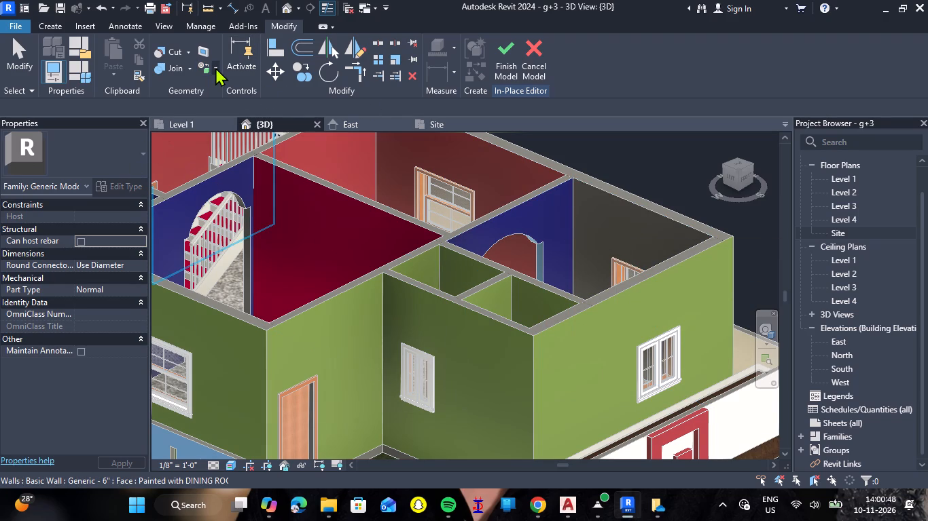
Repaint the bare front room wall face with the BATHROOM WALL material.
text(PT)
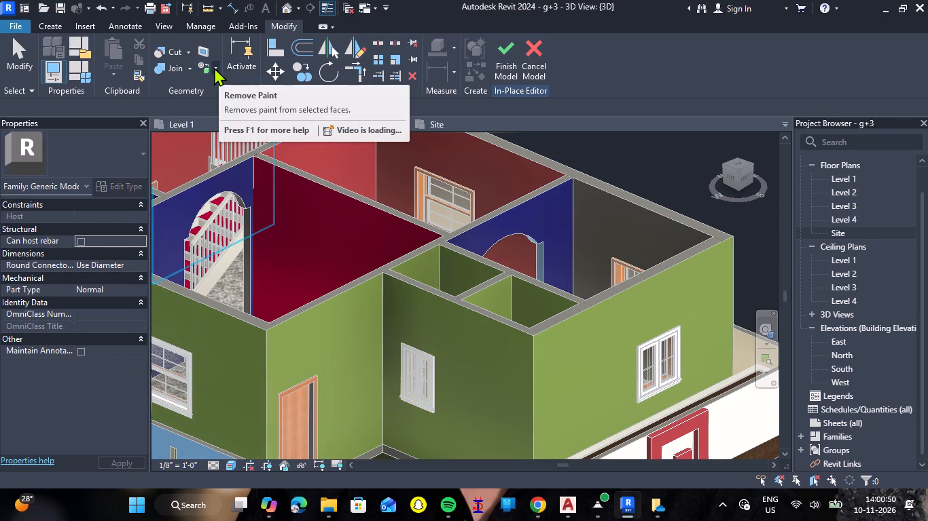
click(170, 336)
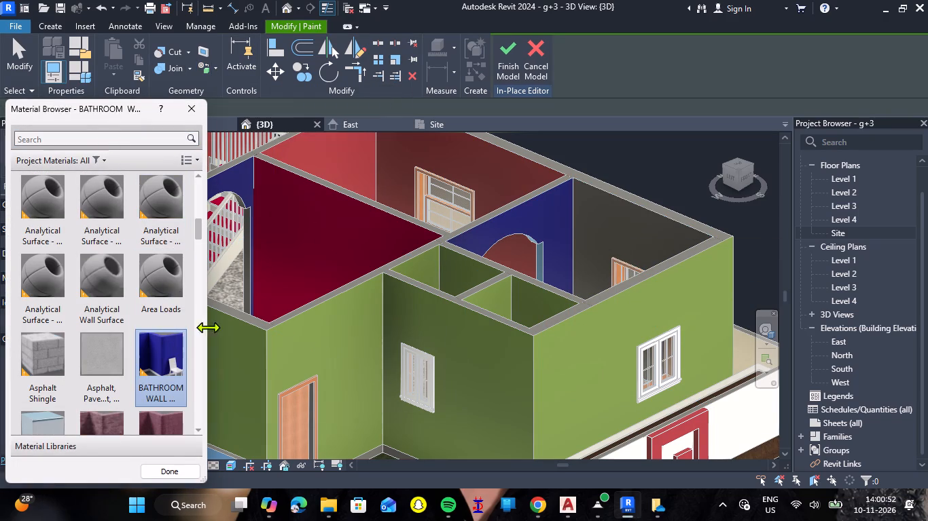
click(611, 223)
Paint the outer faces of the front boundary wall and the long plain side boundary wall with the BATHROOM WALL material.
scroll(611, 223, down, 5)
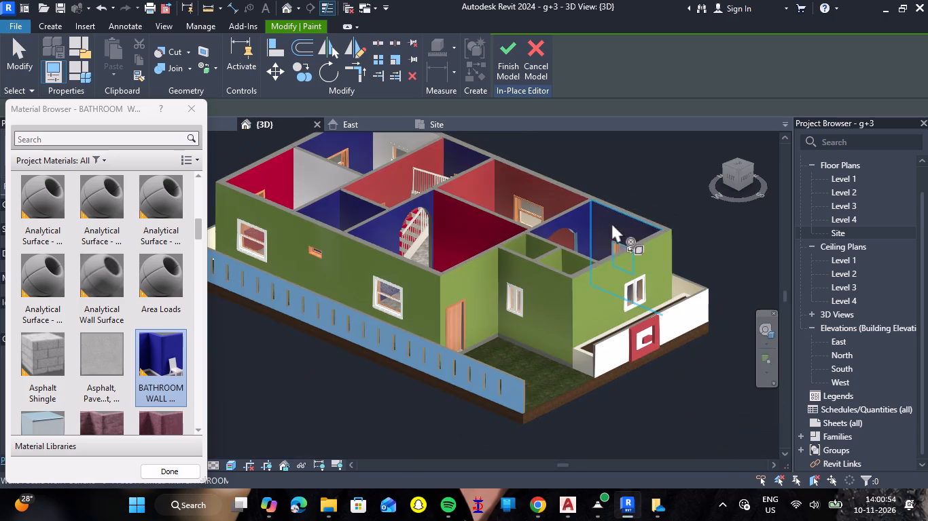
click(687, 321)
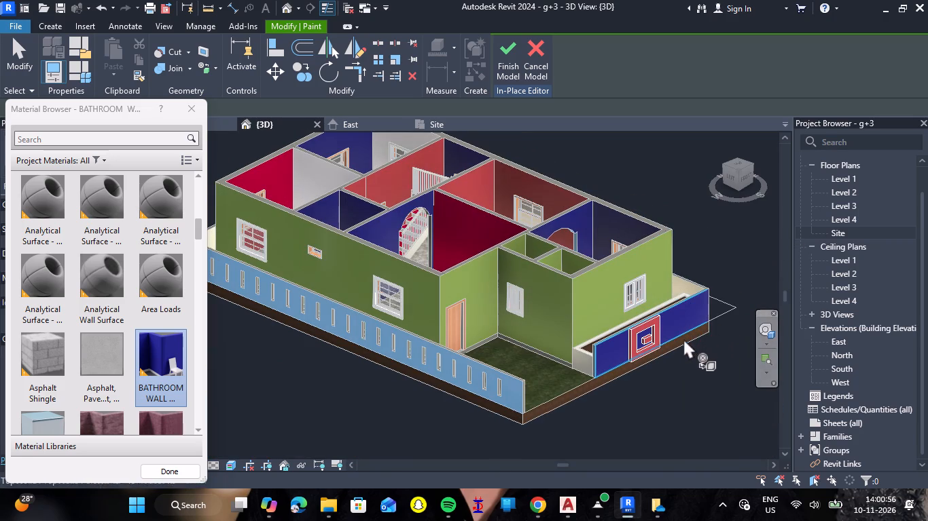
shift+right_drag(682, 351, 605, 303)
shift+middle_drag(682, 351, 605, 303)
scroll(602, 317, up, 4)
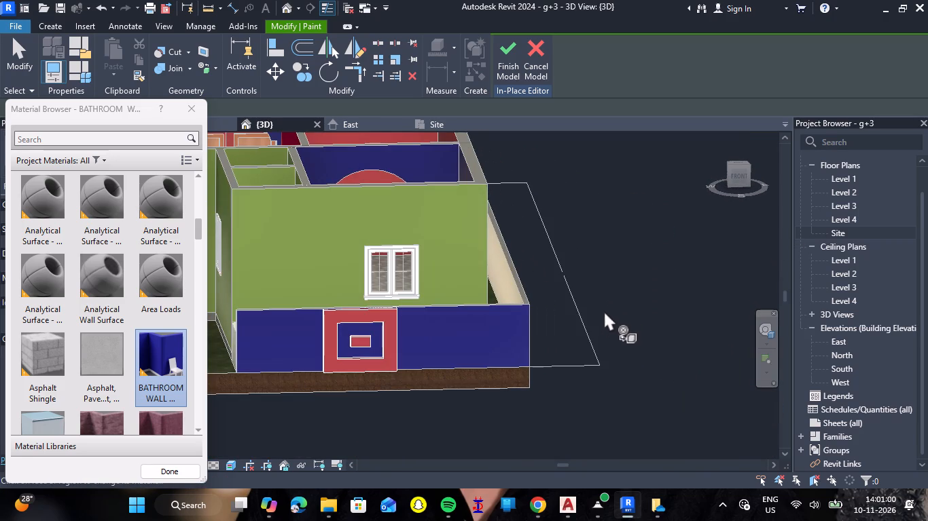
shift+middle_drag(604, 311, 568, 324)
shift+right_drag(604, 311, 568, 324)
click(403, 320)
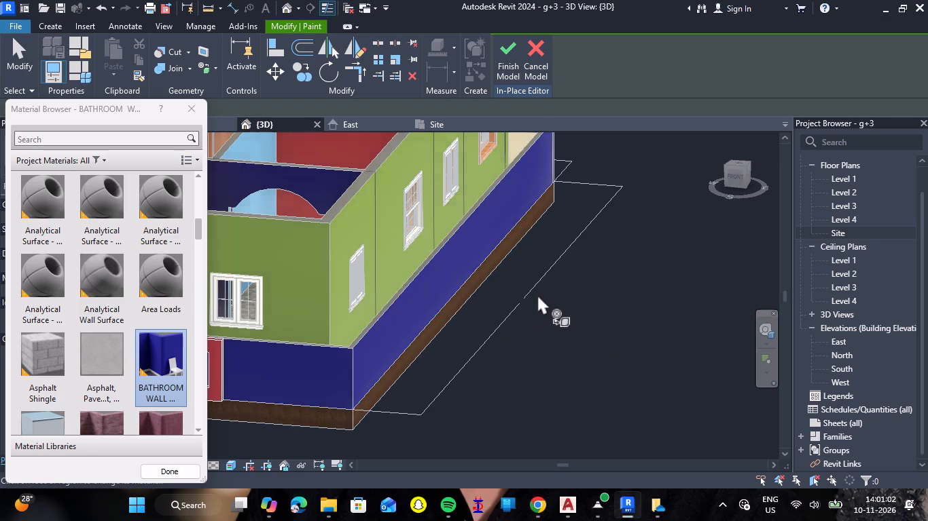
Search the materials for CREA and paint the front boundary wall's inner, end and top faces with the CREAM material.
scroll(538, 294, down, 5)
shift+middle_drag(399, 311, 503, 341)
shift+right_drag(399, 311, 503, 341)
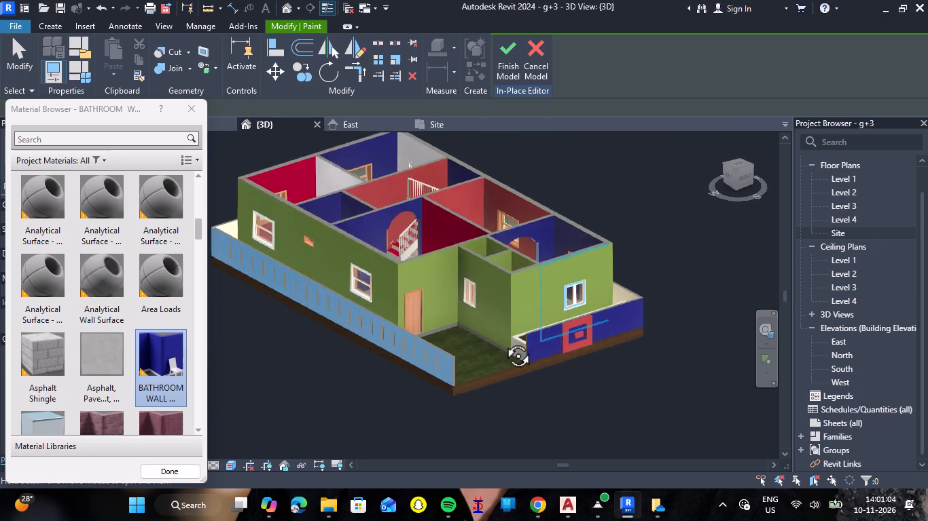
shift+right_drag(503, 341, 634, 357)
shift+middle_drag(503, 341, 635, 357)
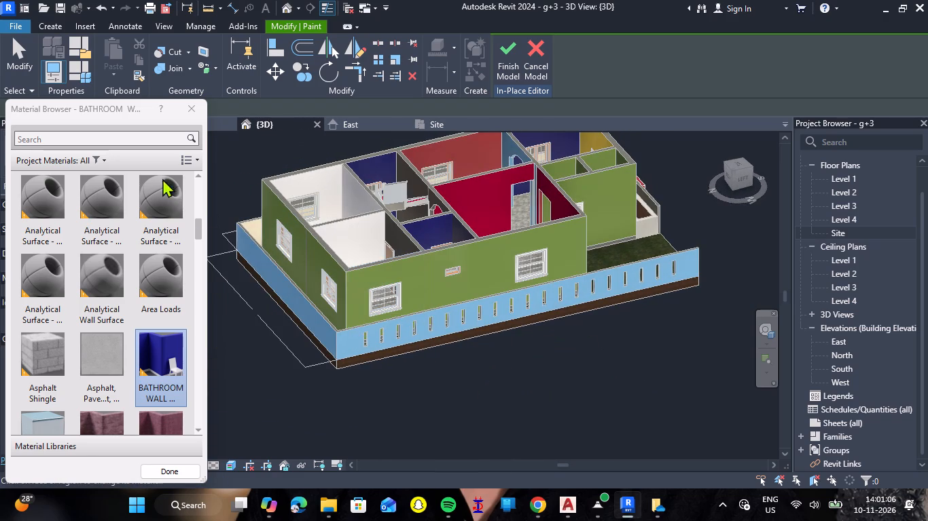
click(120, 141)
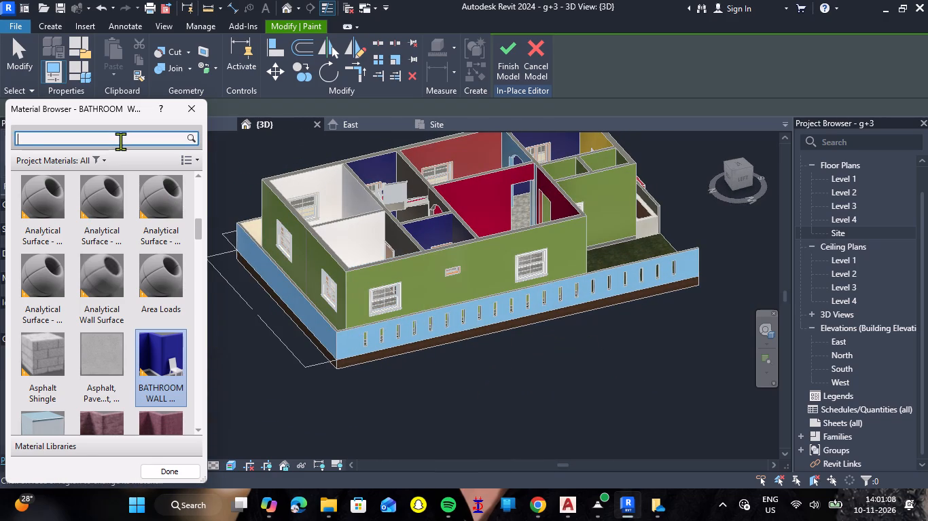
text(CREA)
click(31, 227)
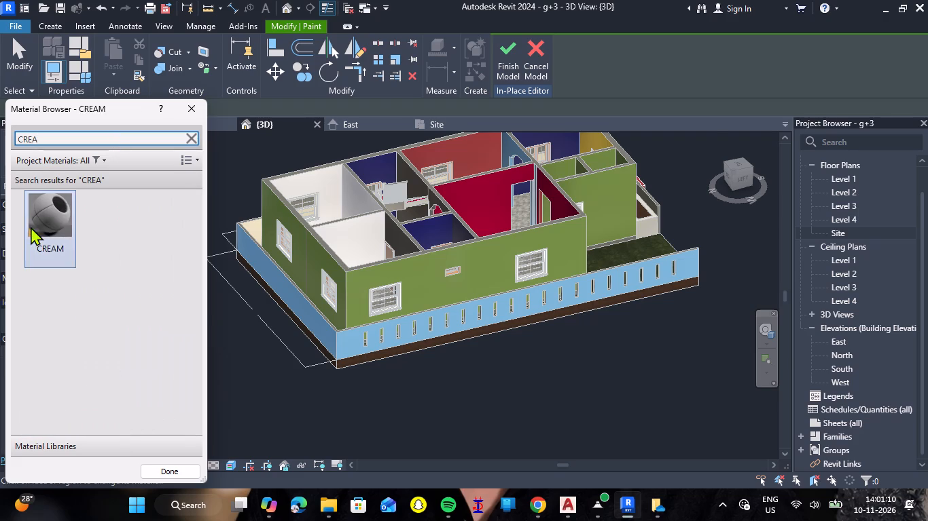
scroll(658, 201, up, 9)
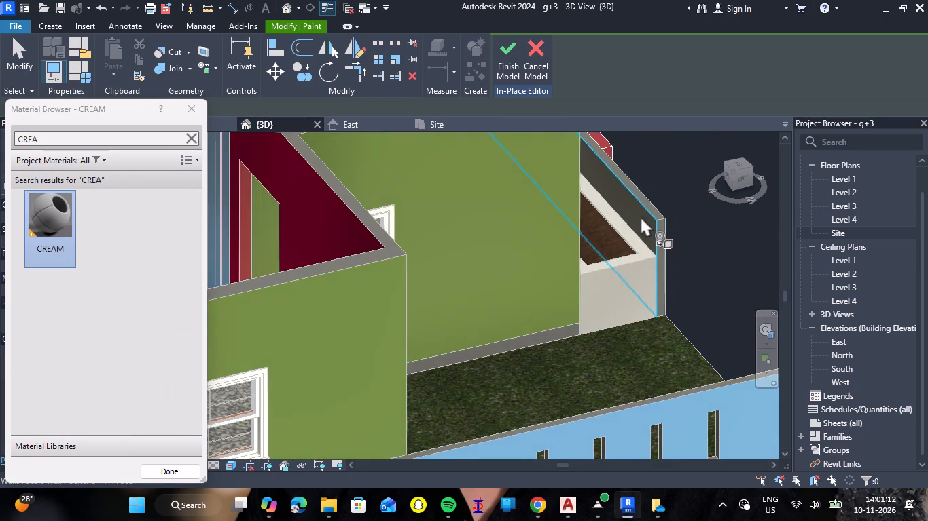
click(641, 216)
click(662, 225)
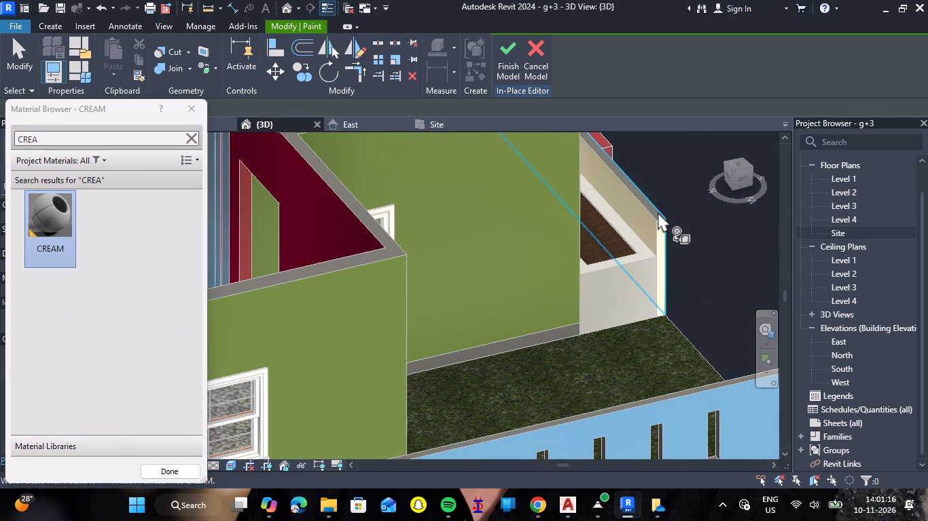
scroll(658, 212, up, 10)
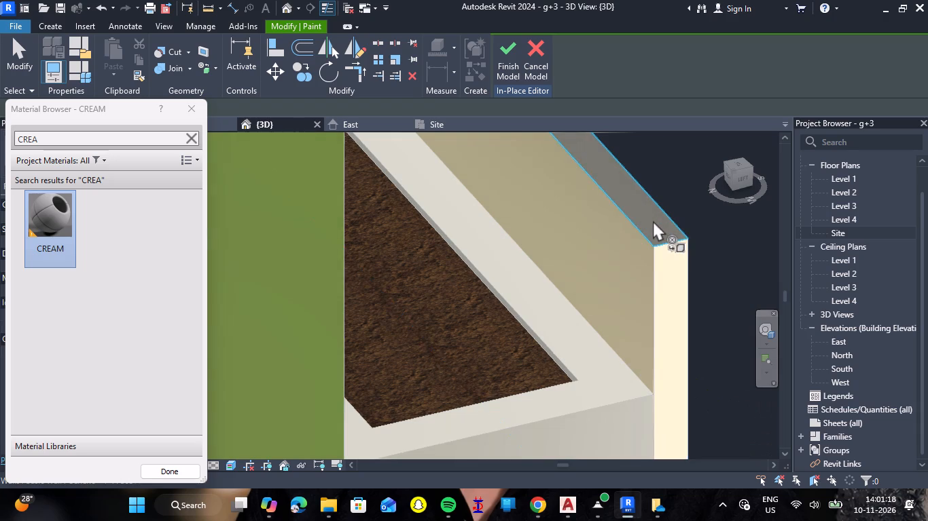
click(654, 220)
scroll(618, 220, down, 13)
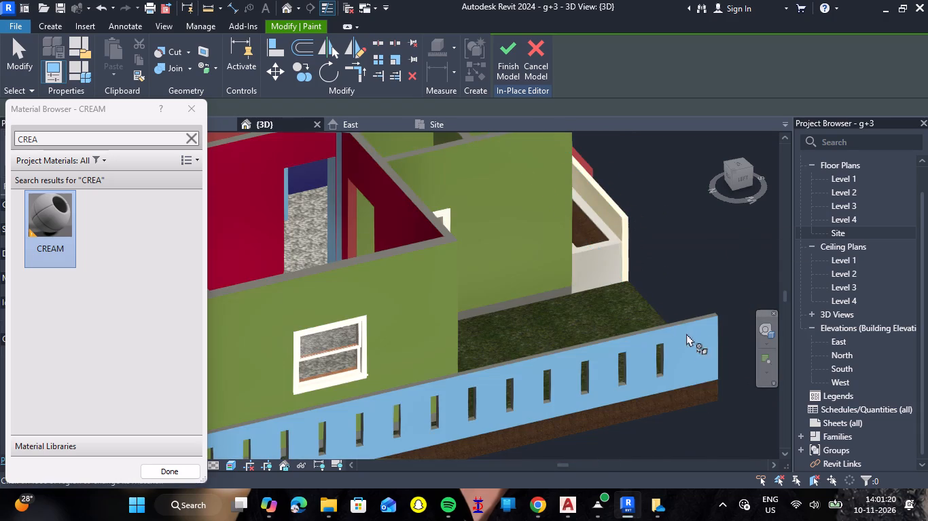
Paint the top face of the slotted boundary wall with the CREAM material.
scroll(690, 319, up, 9)
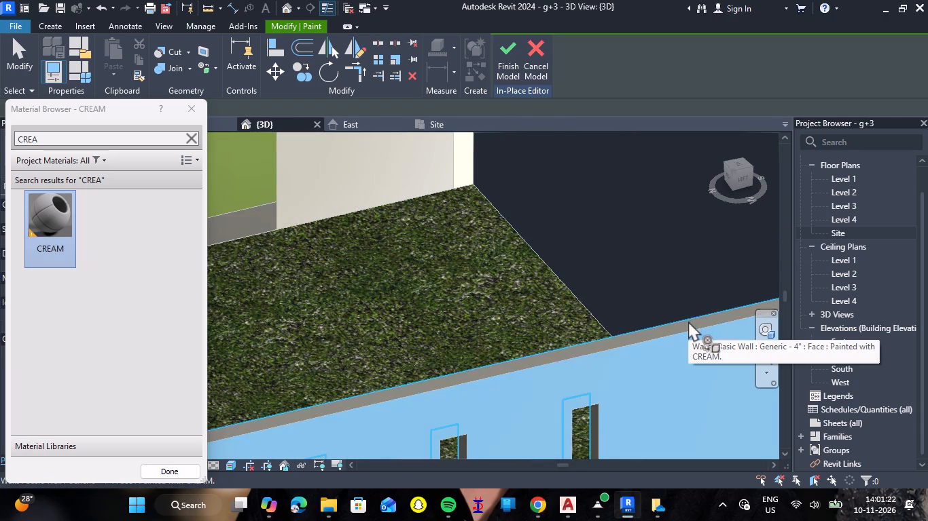
scroll(687, 327, down, 8)
scroll(704, 319, up, 4)
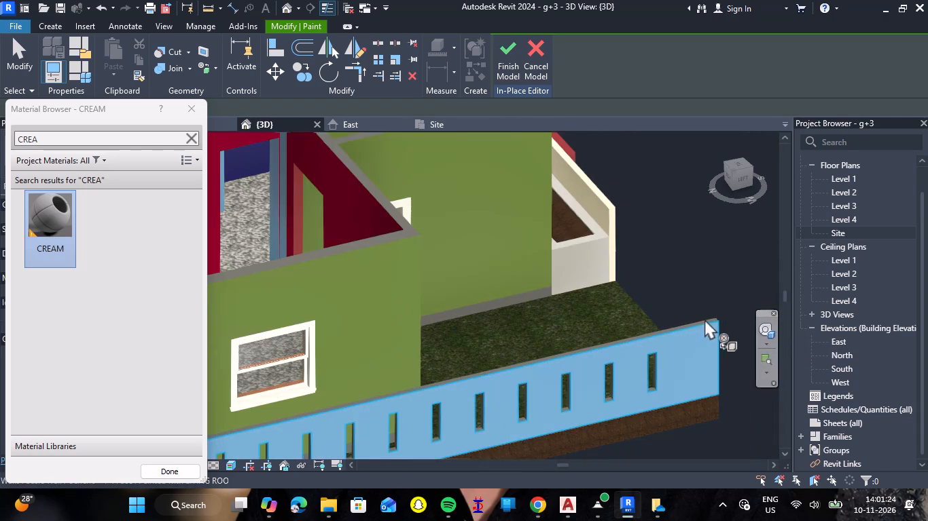
scroll(704, 319, up, 7)
scroll(682, 311, down, 4)
scroll(721, 311, up, 11)
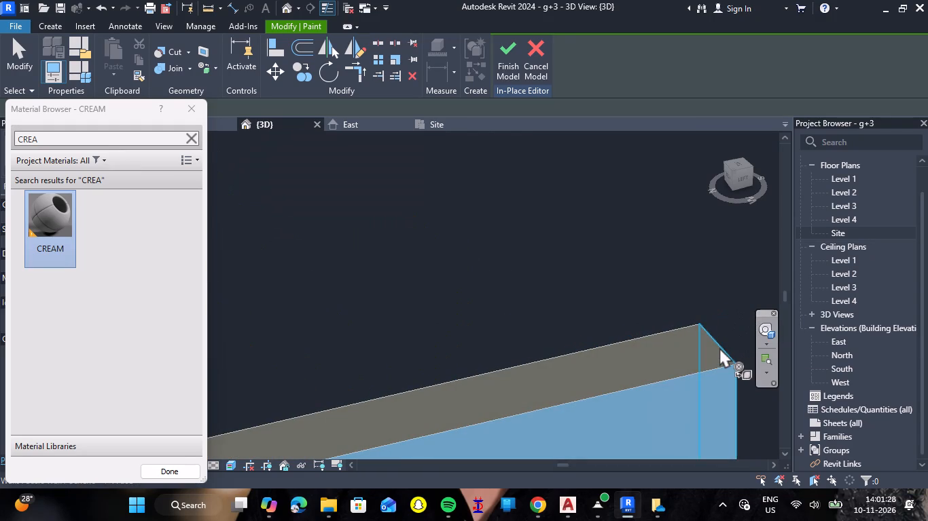
click(722, 346)
scroll(653, 244, down, 15)
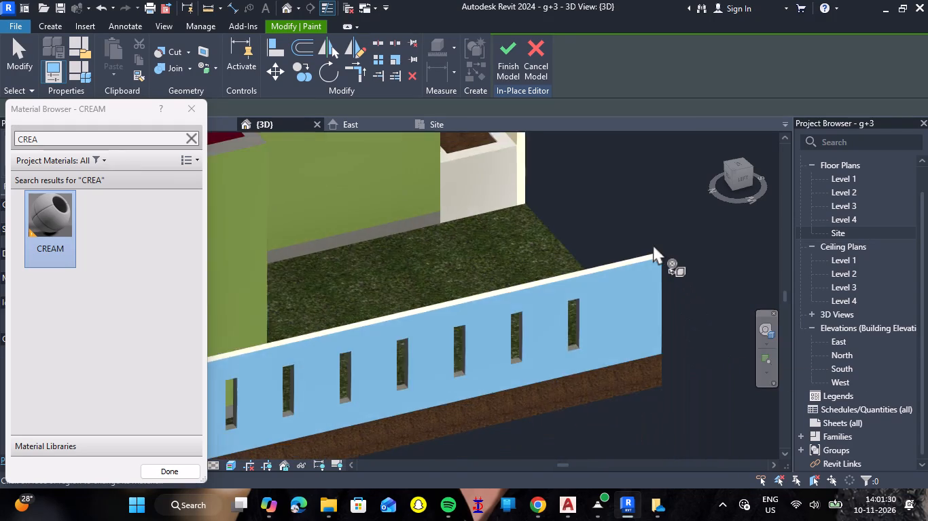
scroll(653, 244, down, 8)
Paint the top faces of the adjoining plain boundary wall and the far long boundary wall with the CREAM material.
scroll(211, 326, up, 8)
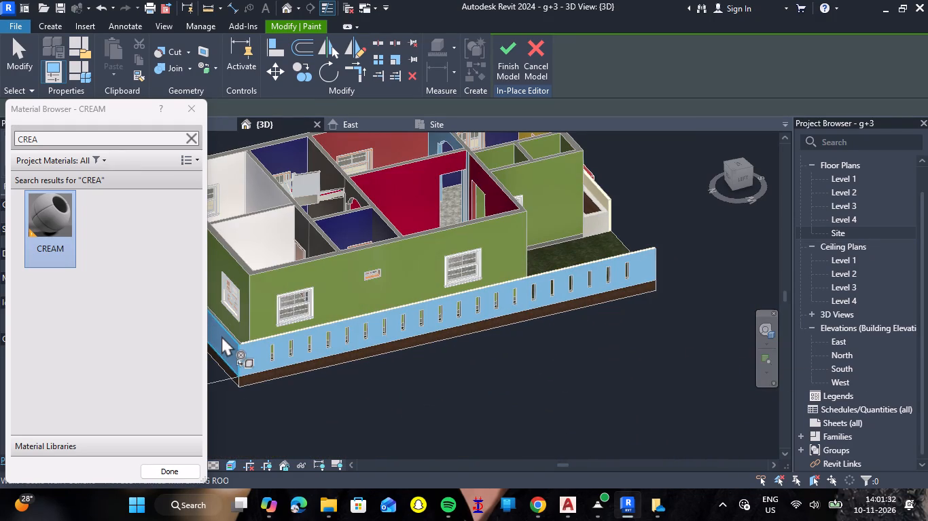
scroll(221, 336, up, 16)
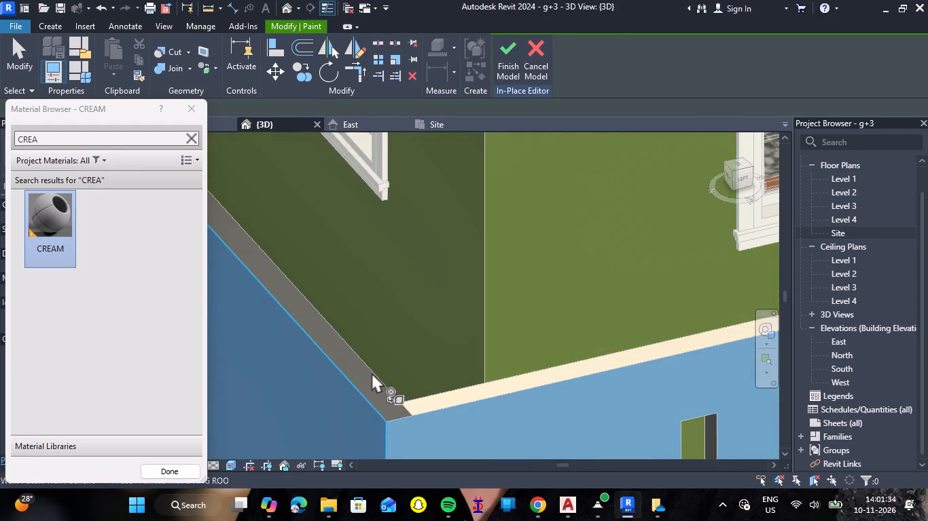
double_click(374, 392)
scroll(355, 374, down, 6)
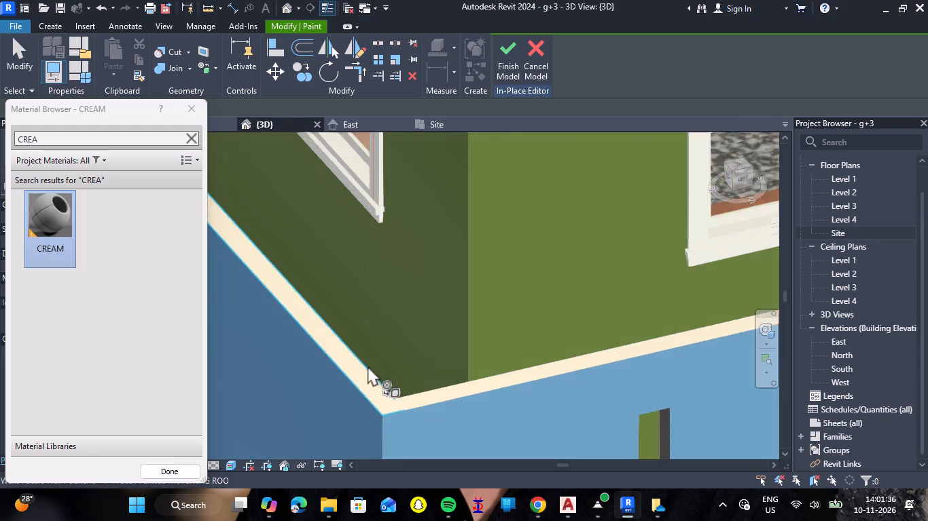
scroll(368, 366, down, 10)
scroll(259, 215, up, 7)
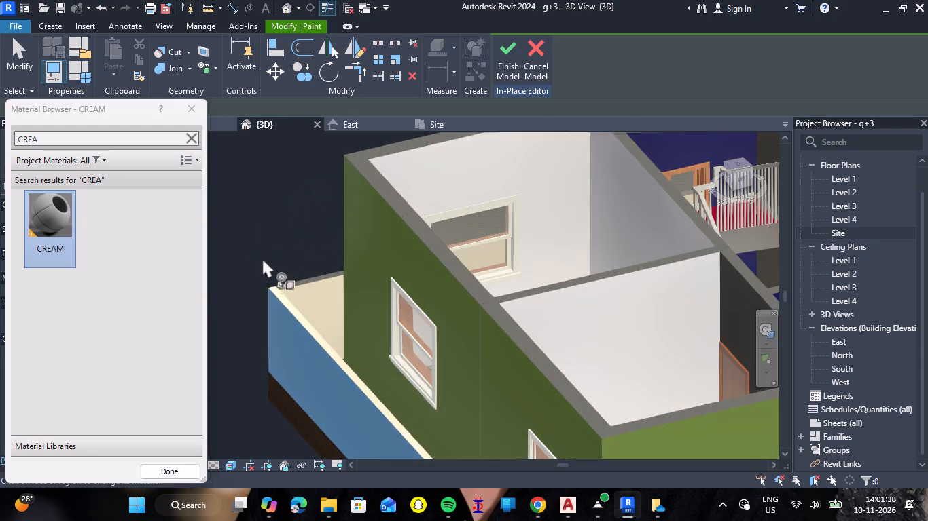
scroll(278, 280, up, 18)
click(294, 302)
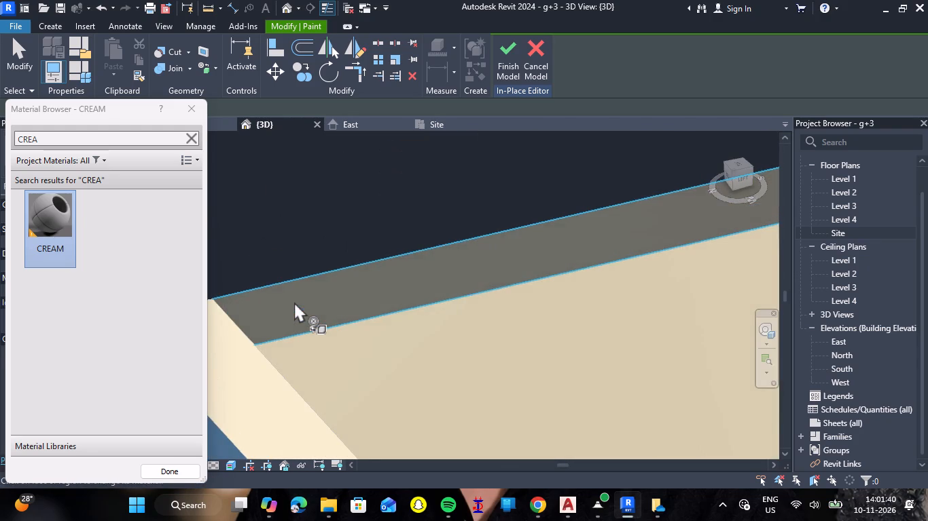
scroll(298, 299, down, 5)
scroll(295, 257, down, 17)
scroll(262, 227, down, 6)
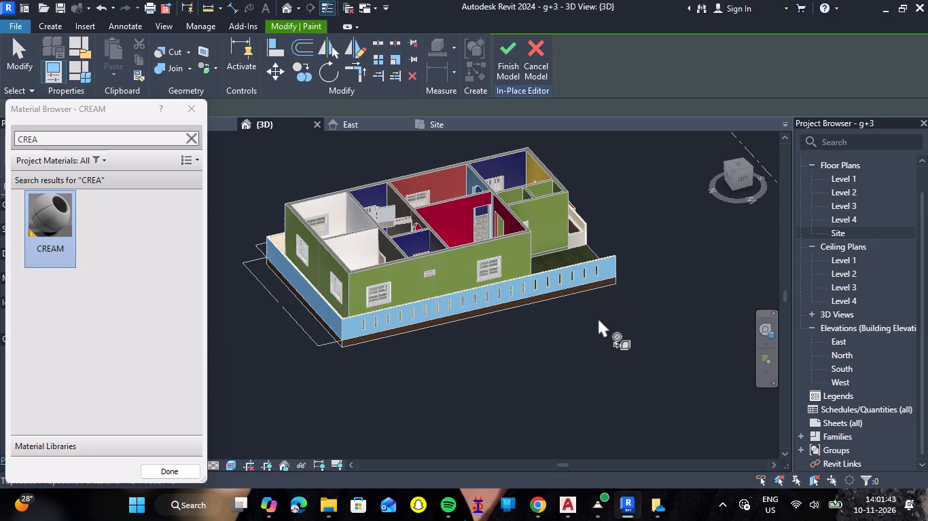
Search the materials for BAT and paint the outer faces of the plain and slotted boundary walls with BATHROOM WALL.
shift+right_drag(596, 316, 416, 232)
shift+middle_drag(596, 316, 416, 232)
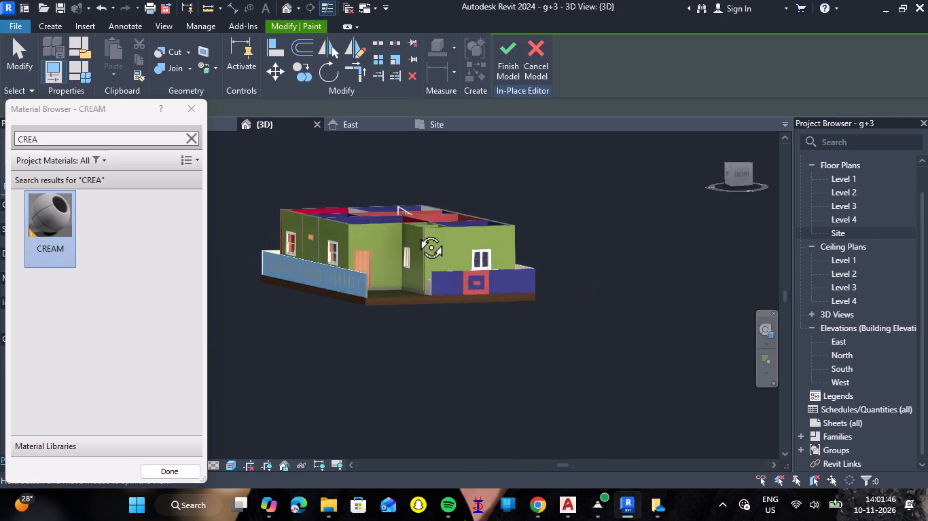
shift+right_drag(416, 232, 458, 266)
shift+middle_drag(416, 232, 458, 266)
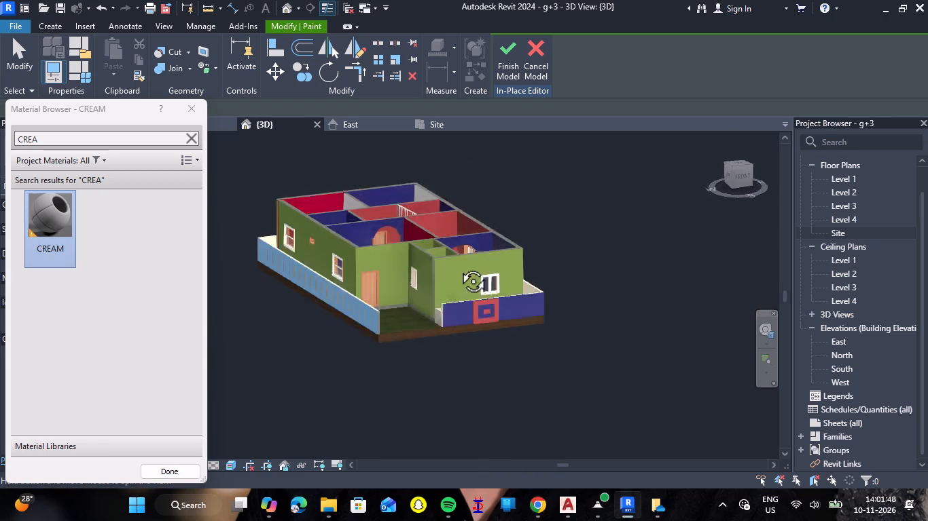
shift+middle_drag(458, 266, 639, 266)
shift+right_drag(458, 266, 639, 266)
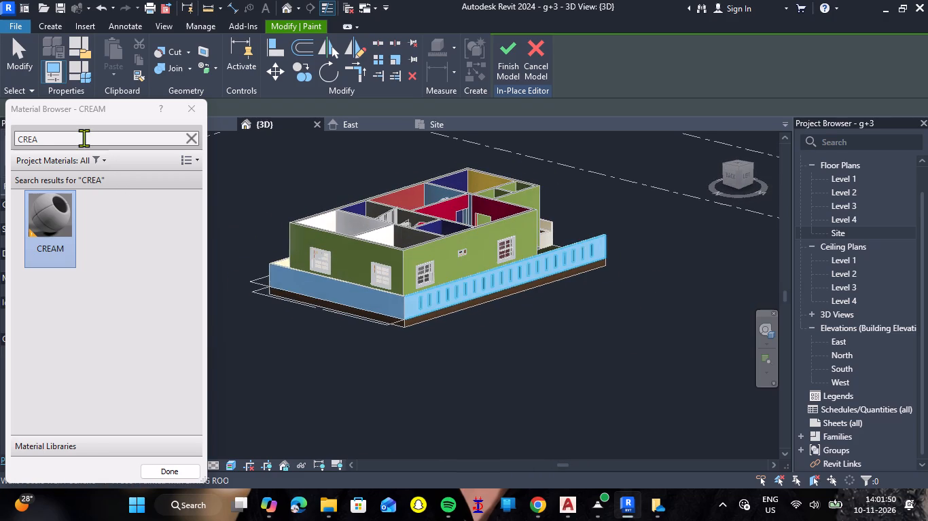
click(84, 138)
text(BAT)
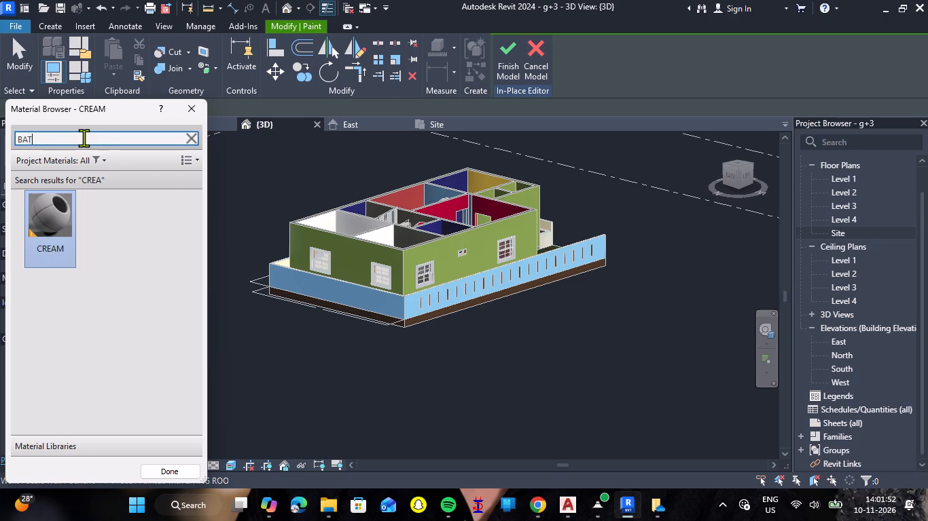
click(35, 210)
click(325, 288)
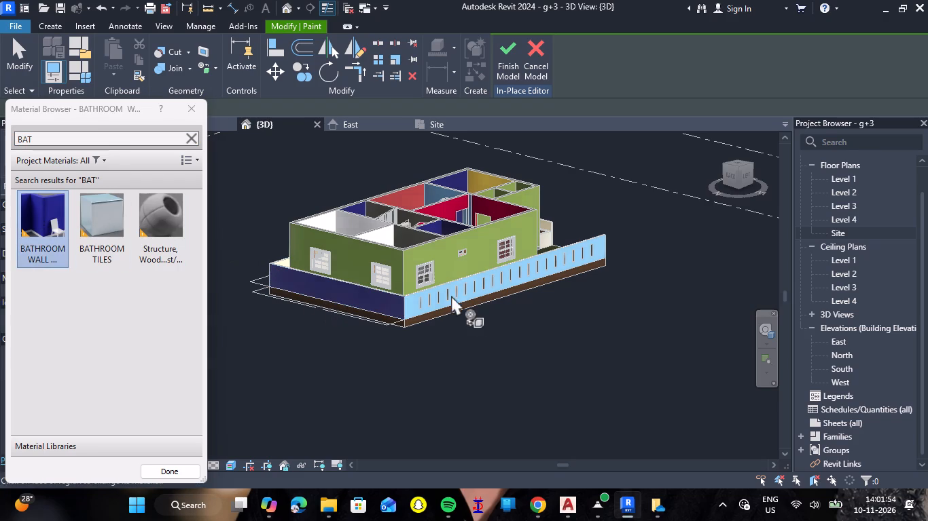
click(457, 295)
key(Escape)
Finish the in-place model of the front wall design.
scroll(448, 296, up, 14)
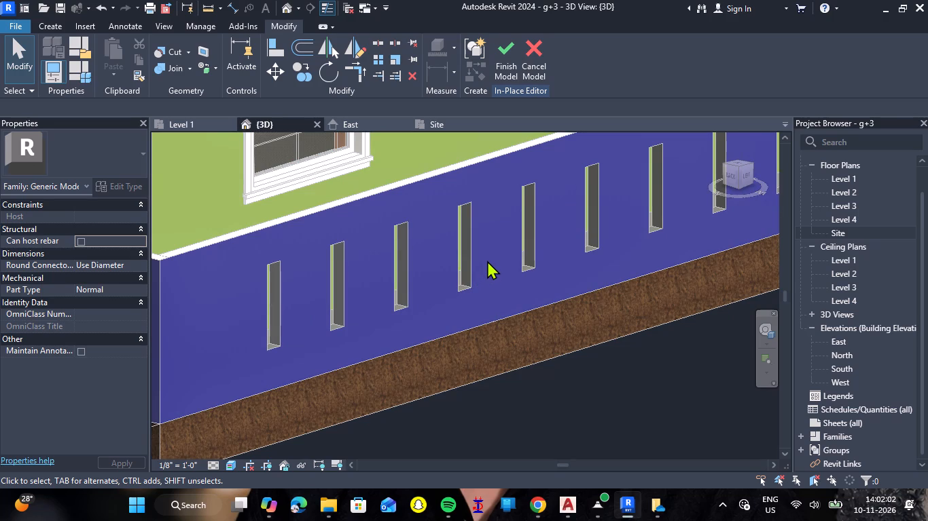
scroll(505, 69, down, 4)
click(507, 69)
Duplicate the house floor slab's type, at the base of the entrance walls, as Generic - 6".
scroll(494, 218, down, 11)
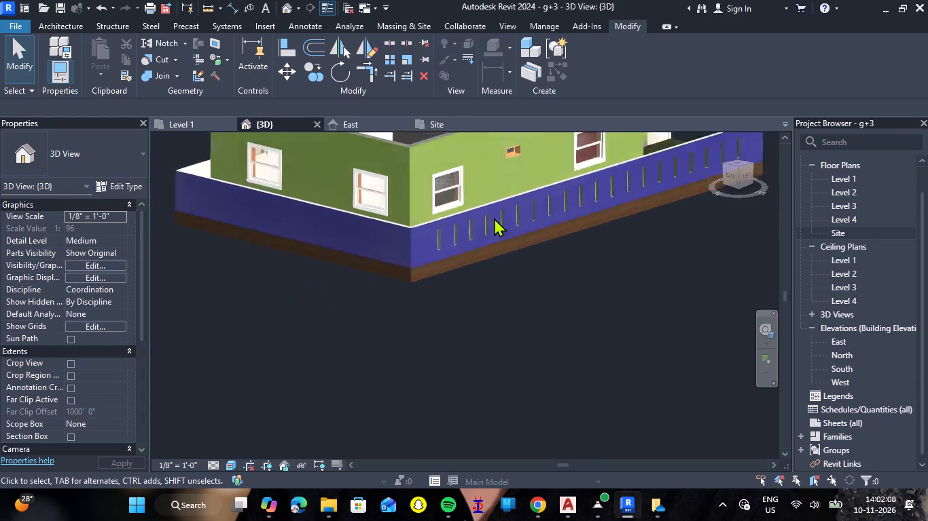
scroll(494, 218, down, 3)
shift+right_drag(599, 260, 555, 272)
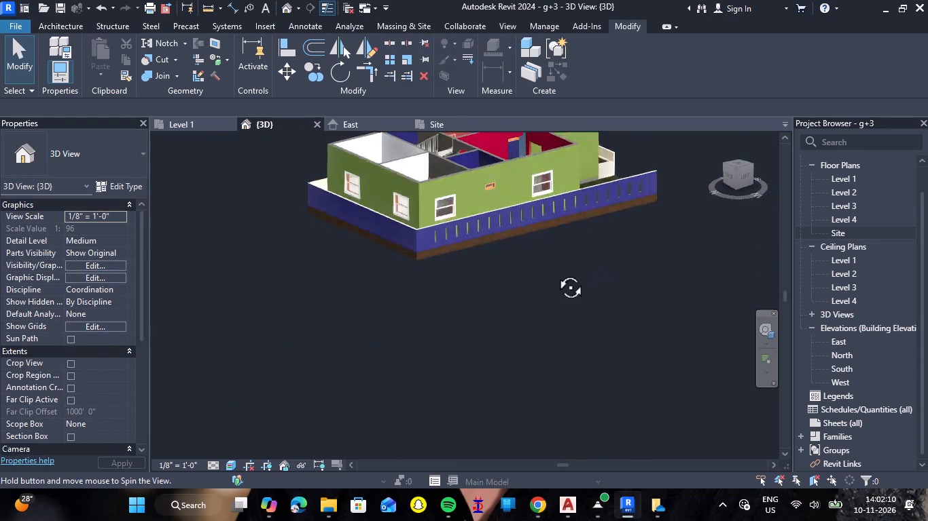
shift+right_drag(555, 272, 376, 225)
scroll(423, 210, up, 9)
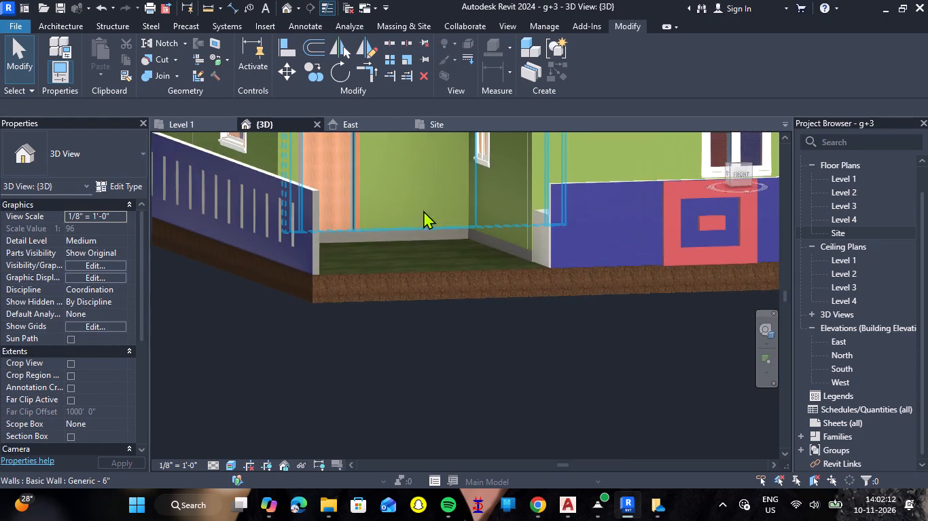
scroll(427, 219, up, 6)
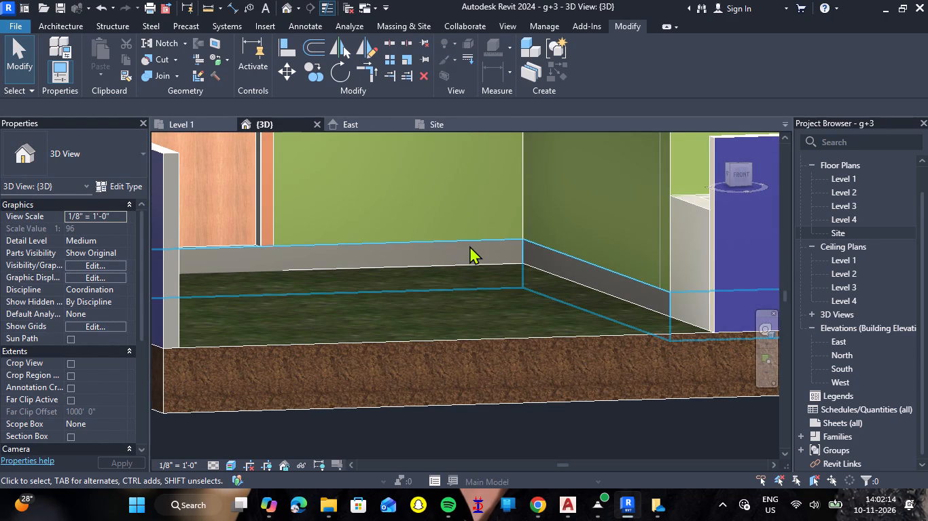
click(469, 246)
shift+middle_drag(478, 289, 465, 297)
shift+right_drag(478, 289, 465, 297)
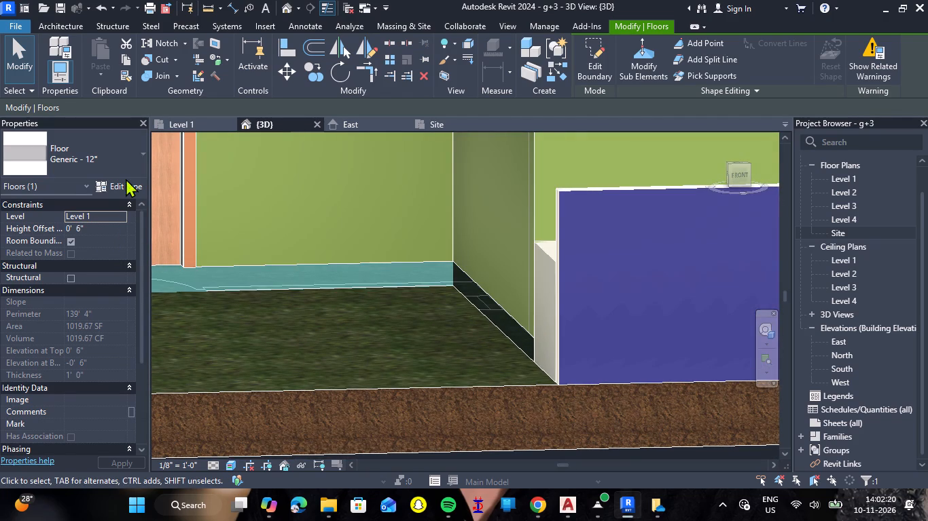
click(139, 155)
click(139, 155)
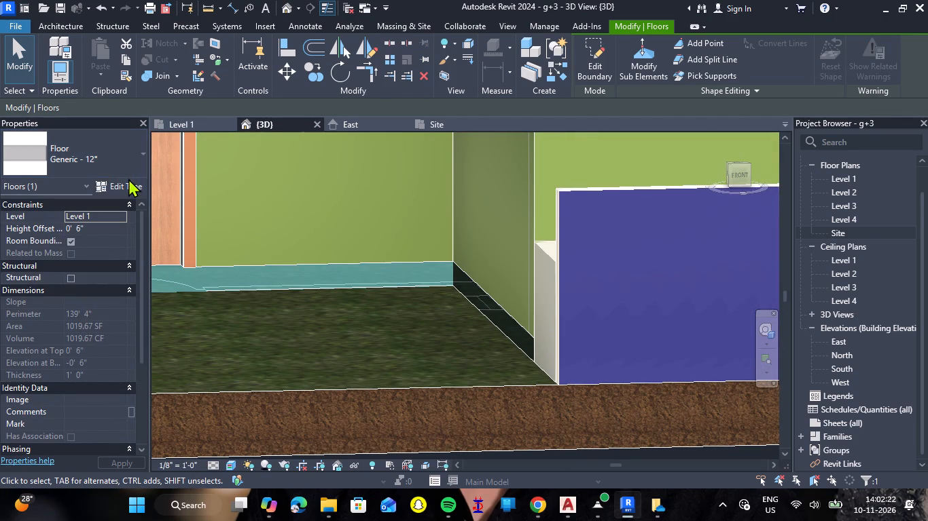
click(128, 179)
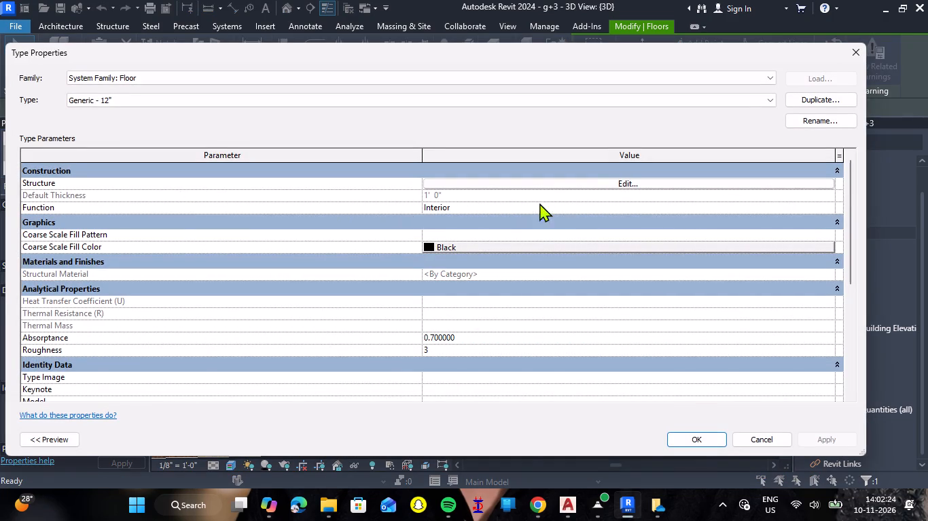
click(813, 101)
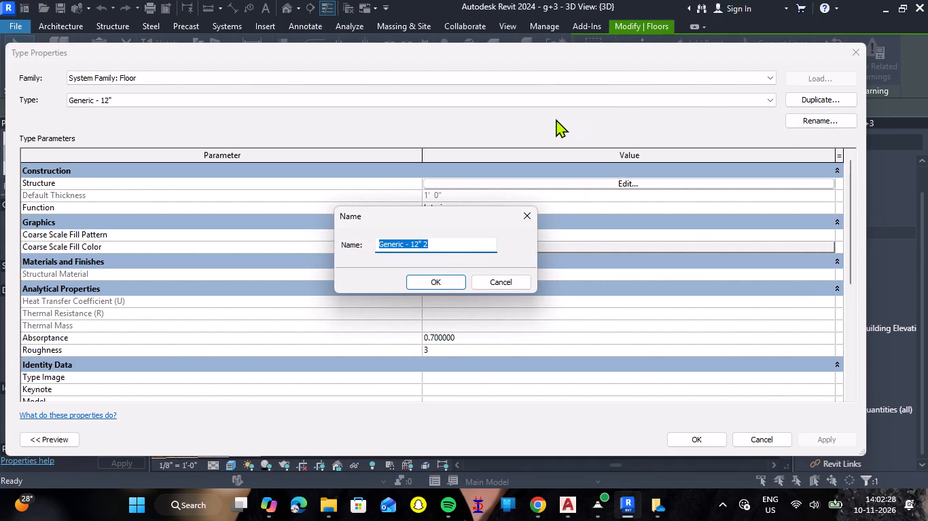
click(461, 242)
key(BackSpace)
key(BackSpace)
key(BackSpace)
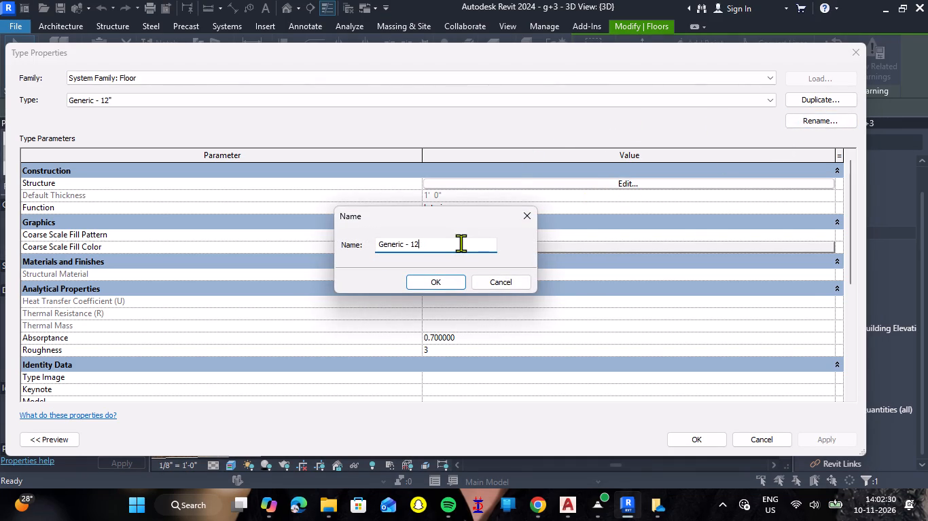
key(BackSpace)
key(BackSpace)
text(6")
key(Return)
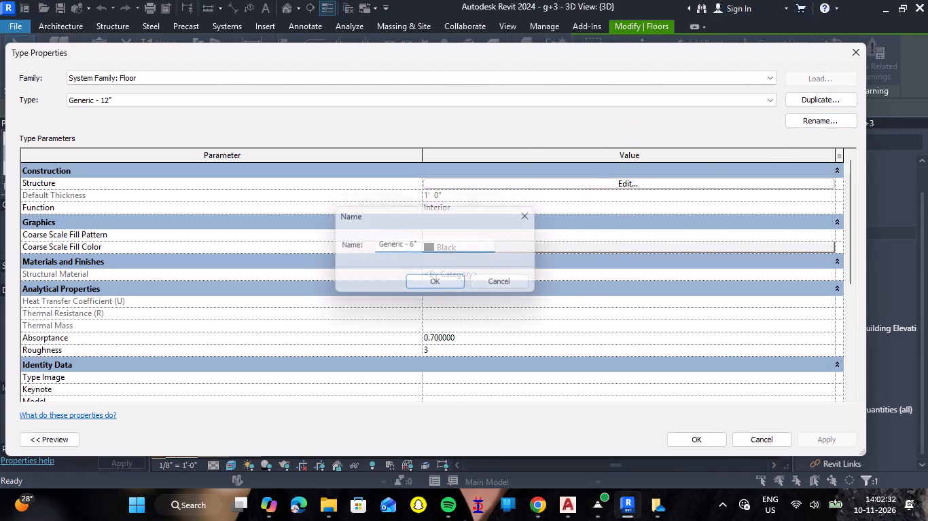
Set the Structure layer thickness of the Generic - 6" floor type to 6" and apply it to the house floor.
click(609, 185)
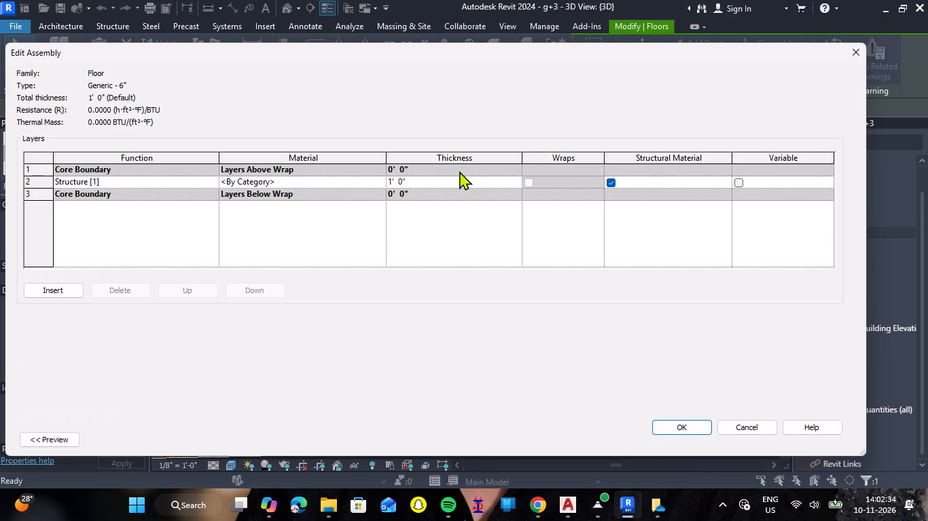
click(435, 182)
key(BackSpace)
key(6)
key(shift+quotedbl)
key(Return)
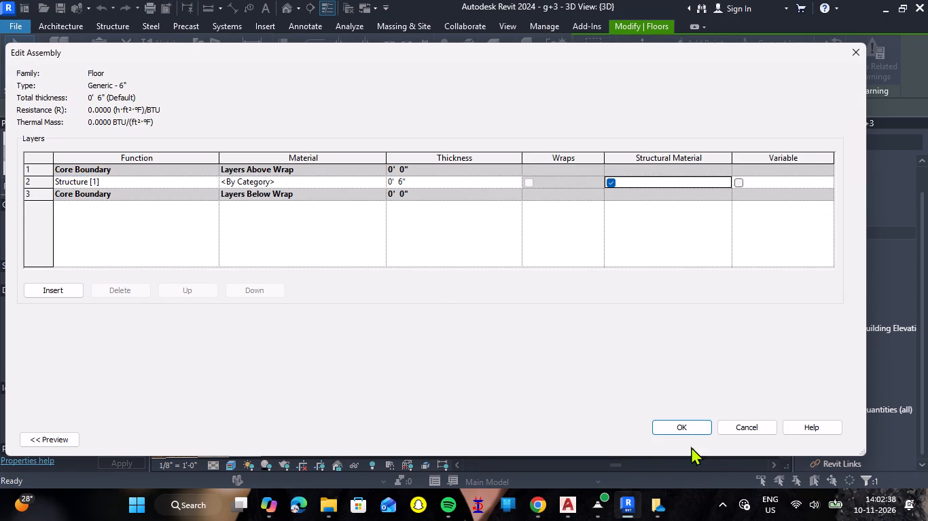
click(685, 430)
click(679, 436)
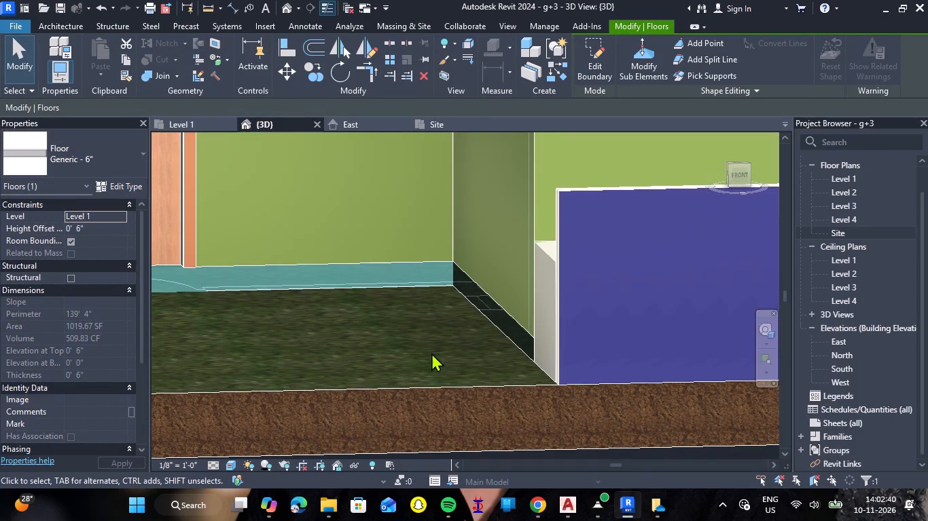
click(423, 292)
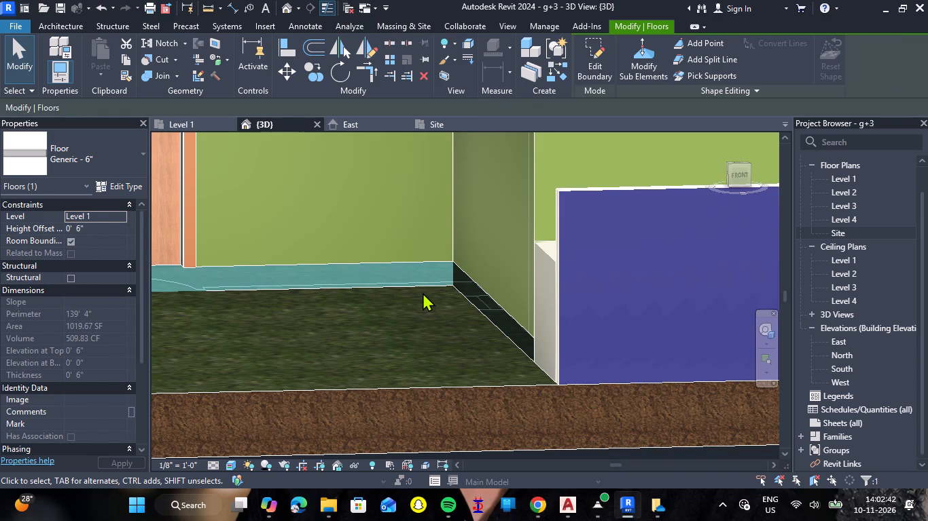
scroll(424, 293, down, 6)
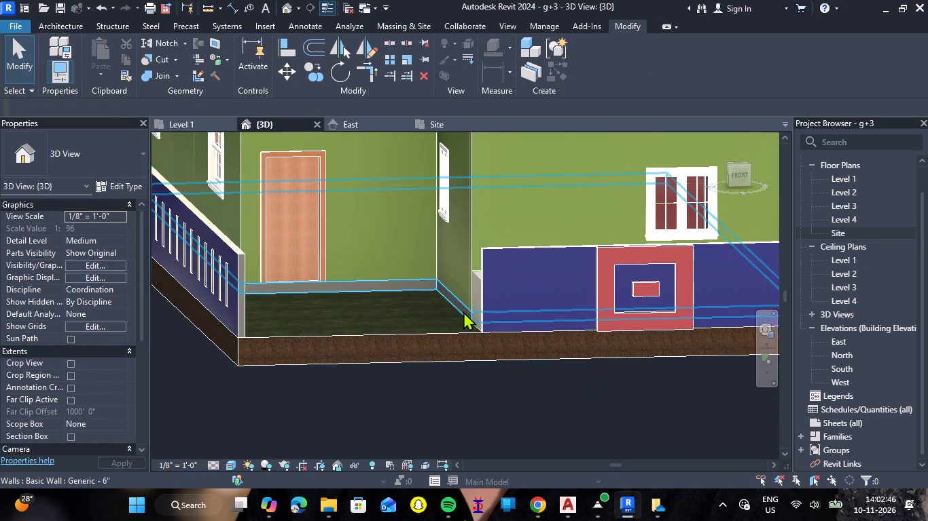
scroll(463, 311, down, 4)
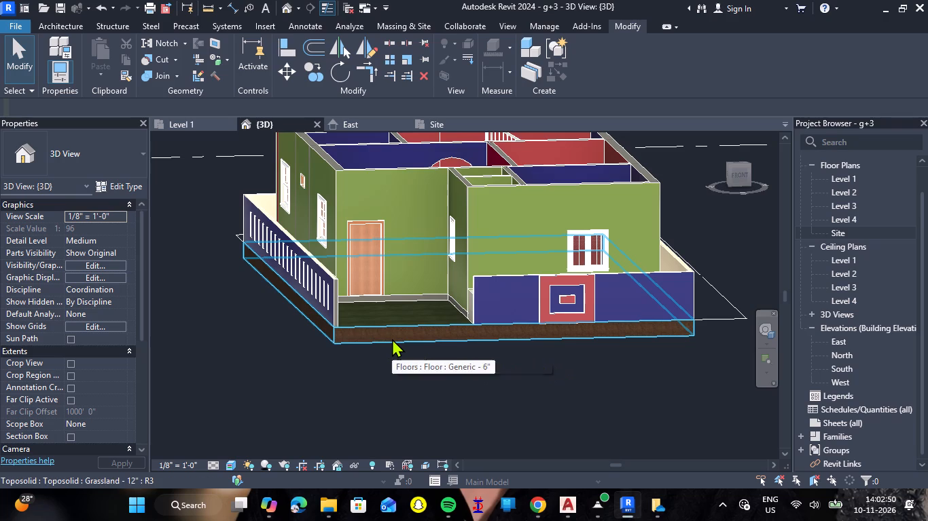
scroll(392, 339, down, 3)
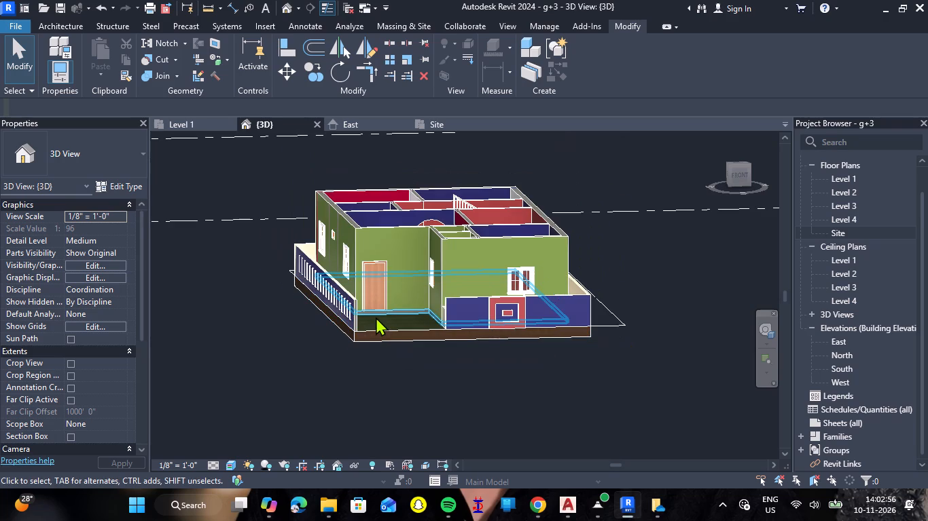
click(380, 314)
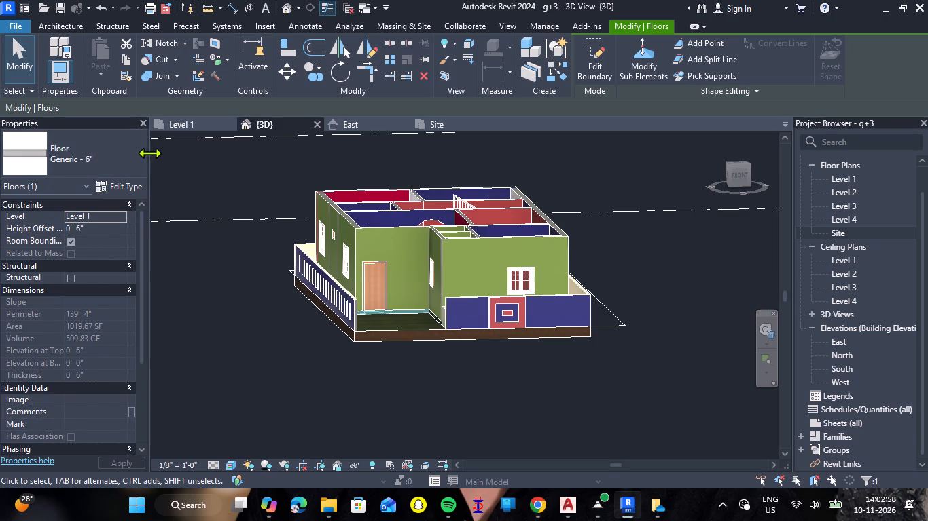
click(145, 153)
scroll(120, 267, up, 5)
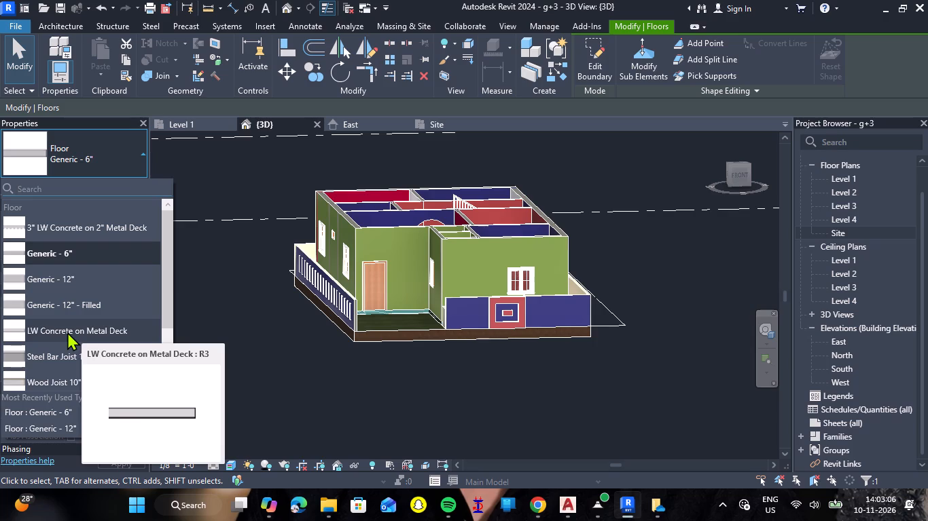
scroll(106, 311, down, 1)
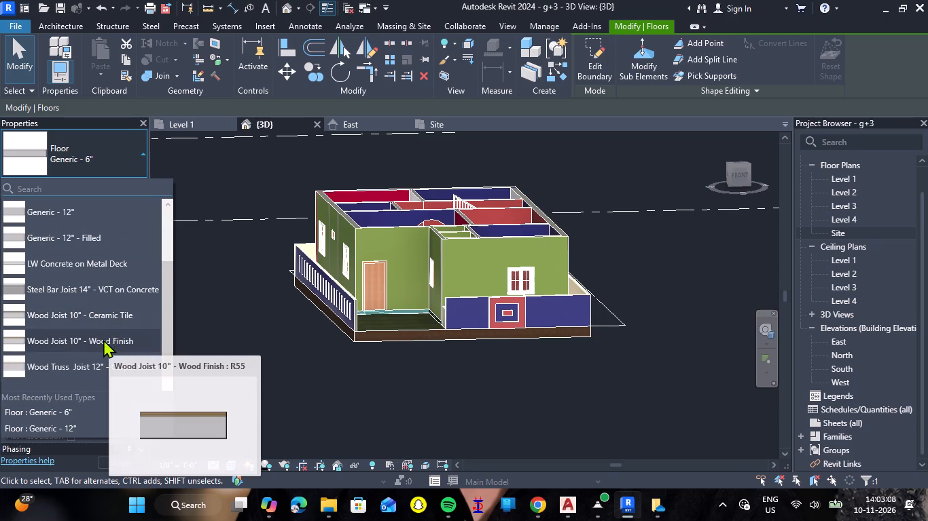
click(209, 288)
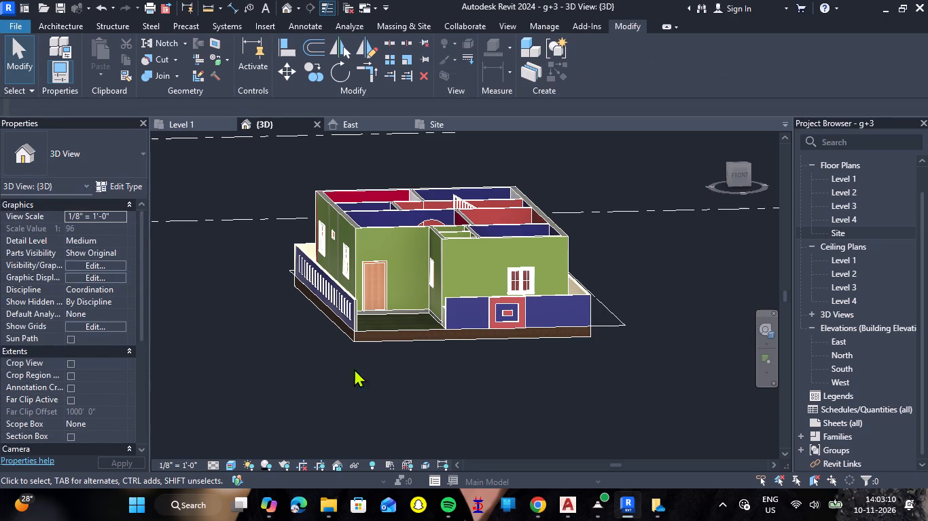
Inspect the whole ground-floor house model in 3D, from above and around its front and sides.
scroll(601, 332, up, 6)
scroll(601, 332, down, 5)
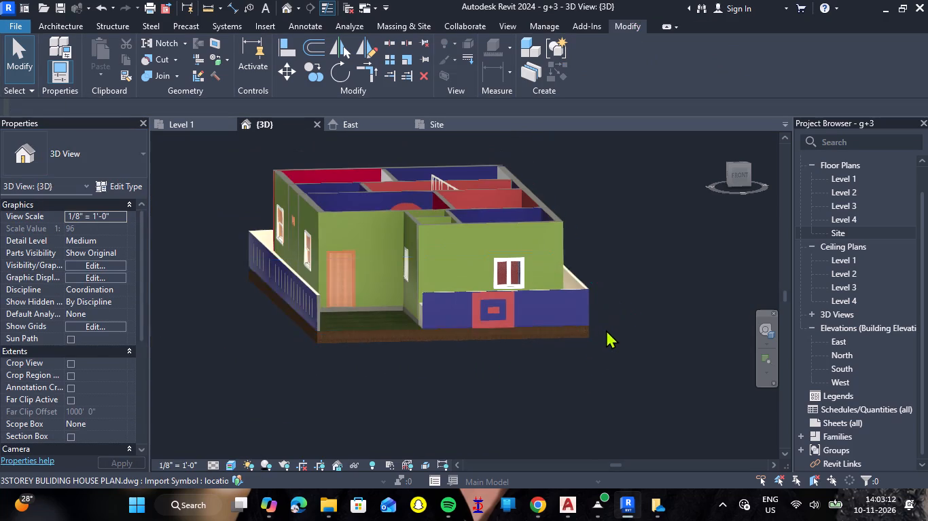
shift+middle_drag(646, 244, 570, 354)
shift+right_drag(646, 244, 570, 354)
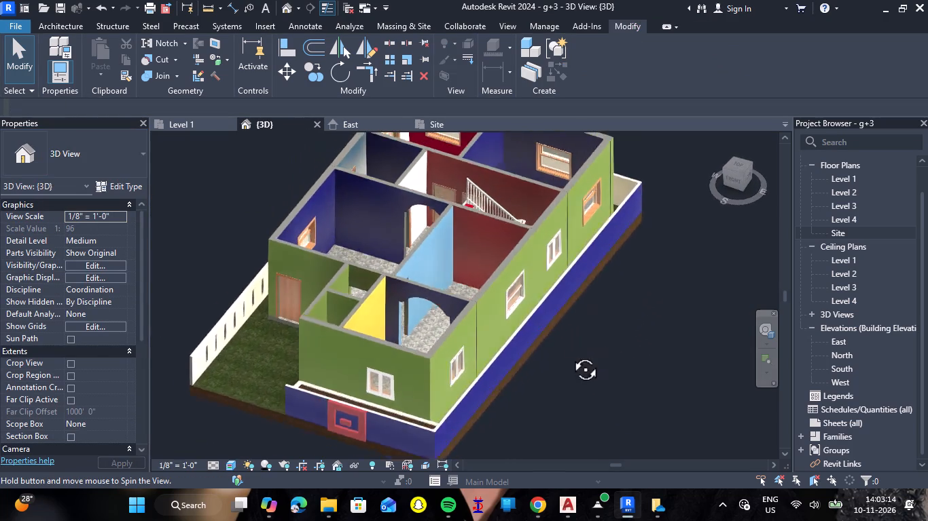
shift+middle_drag(570, 354, 471, 406)
shift+right_drag(570, 354, 471, 406)
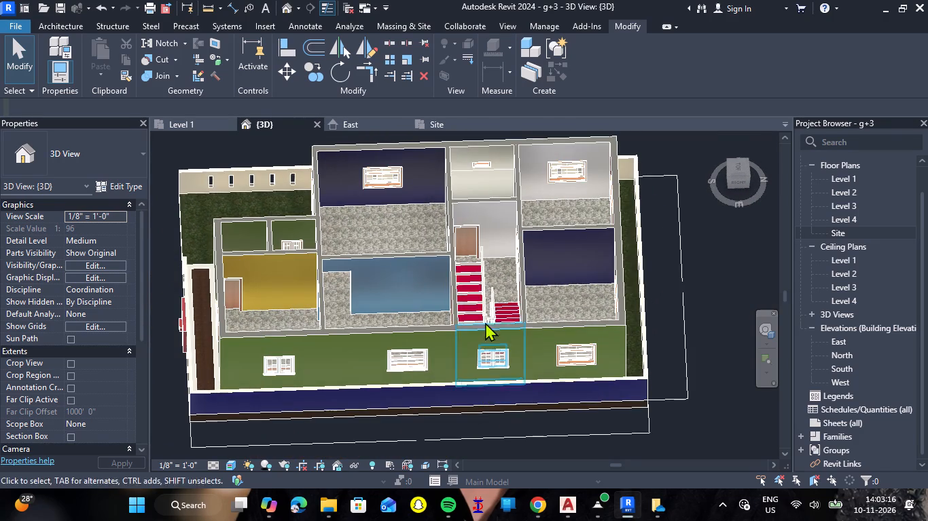
scroll(484, 307, down, 1)
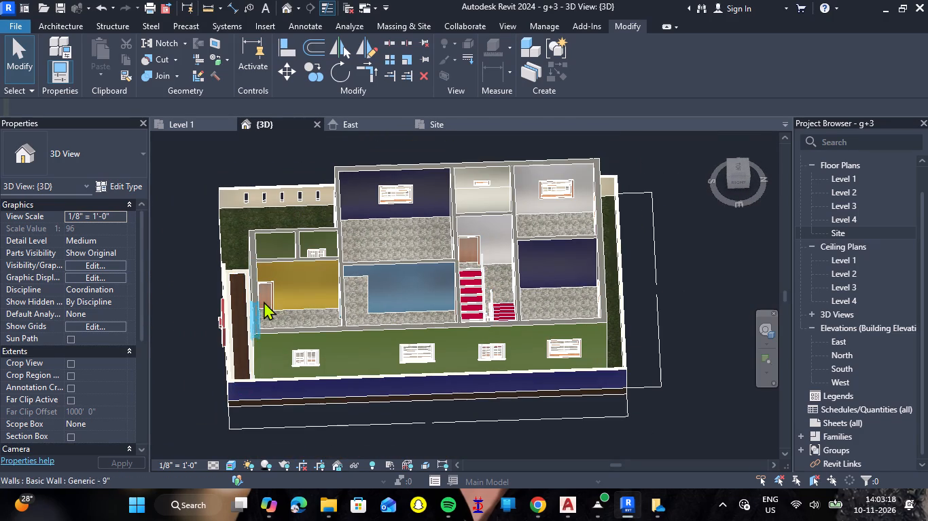
shift+middle_drag(274, 301, 501, 235)
shift+right_drag(274, 301, 501, 235)
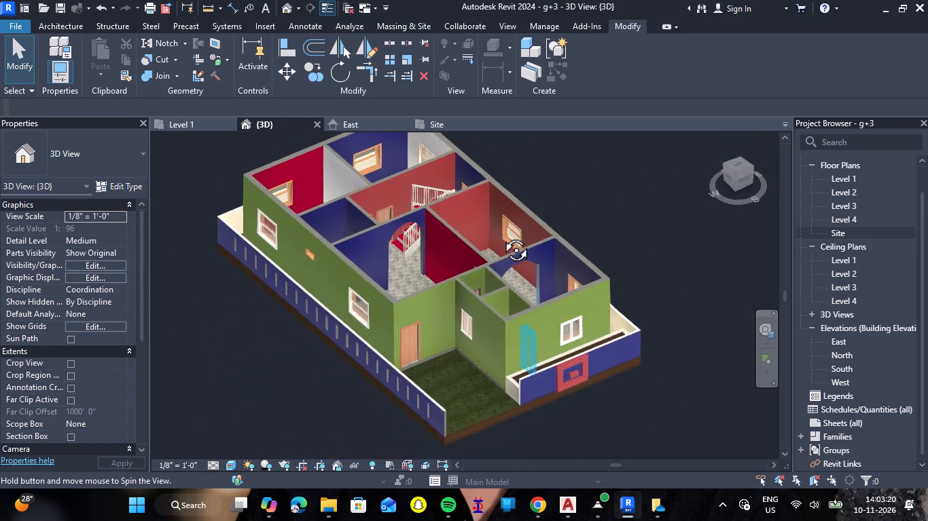
shift+middle_drag(501, 235, 484, 263)
shift+right_drag(501, 235, 484, 263)
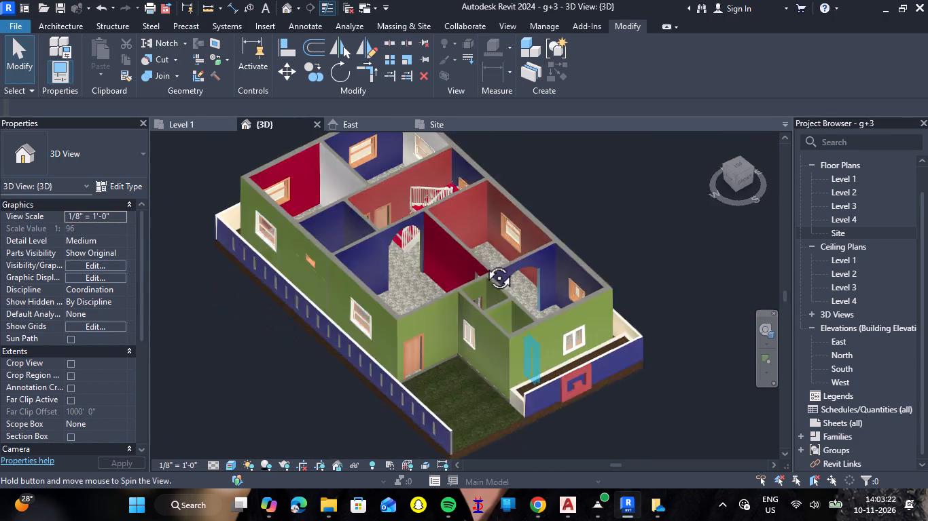
shift+middle_drag(484, 263, 428, 212)
shift+right_drag(484, 263, 428, 212)
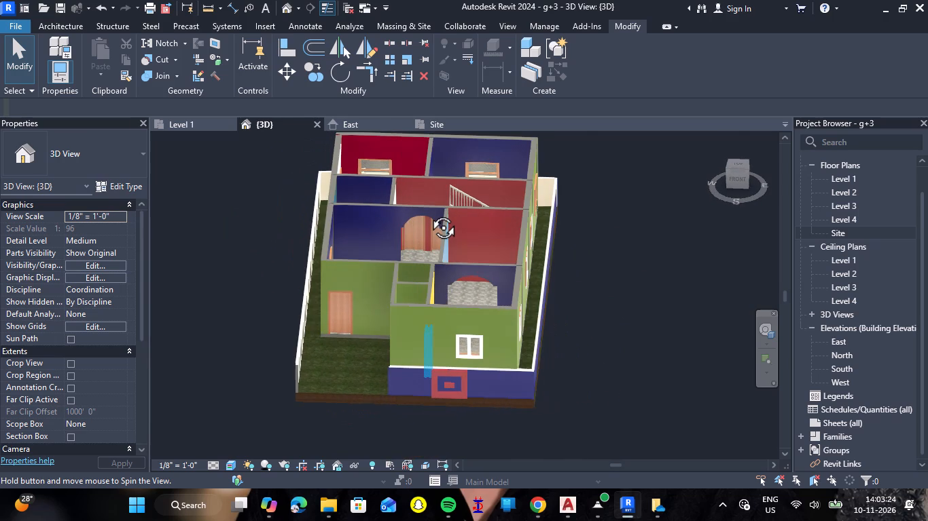
shift+right_drag(428, 212, 431, 220)
shift+middle_drag(428, 212, 434, 225)
scroll(479, 289, down, 4)
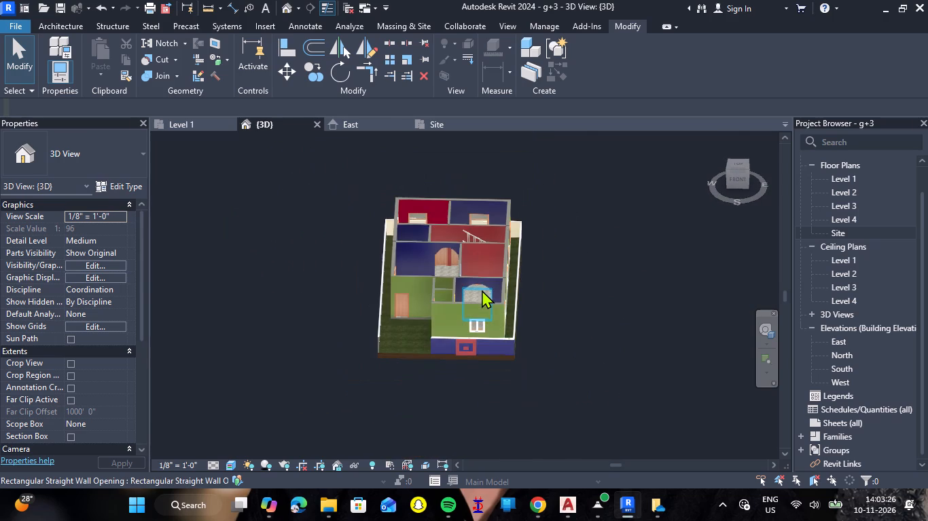
scroll(397, 238, up, 4)
scroll(423, 225, down, 3)
scroll(361, 267, up, 4)
scroll(359, 267, down, 3)
On Level 1, place automatic 2' x 4' ACT System ceilings in both bedrooms, the bath+toilet, and the connected stair, living, dining and kitchen area.
click(177, 121)
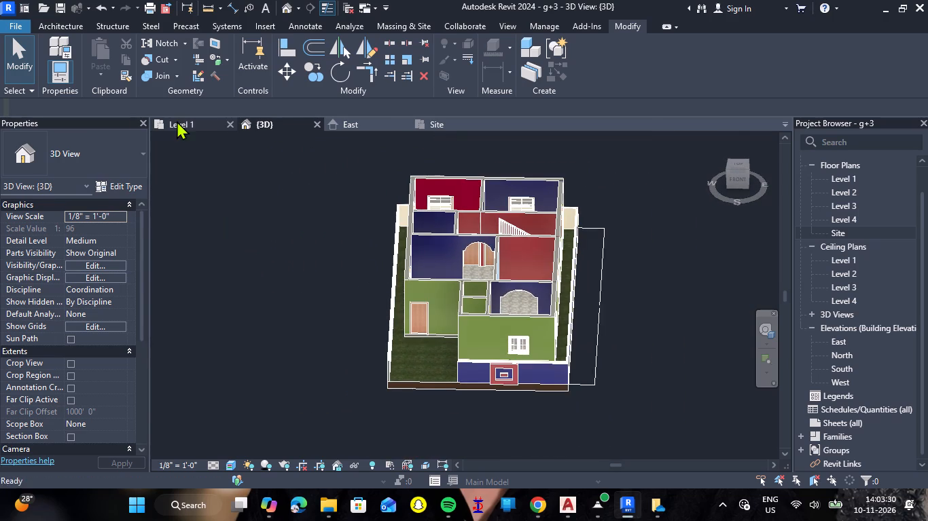
click(63, 27)
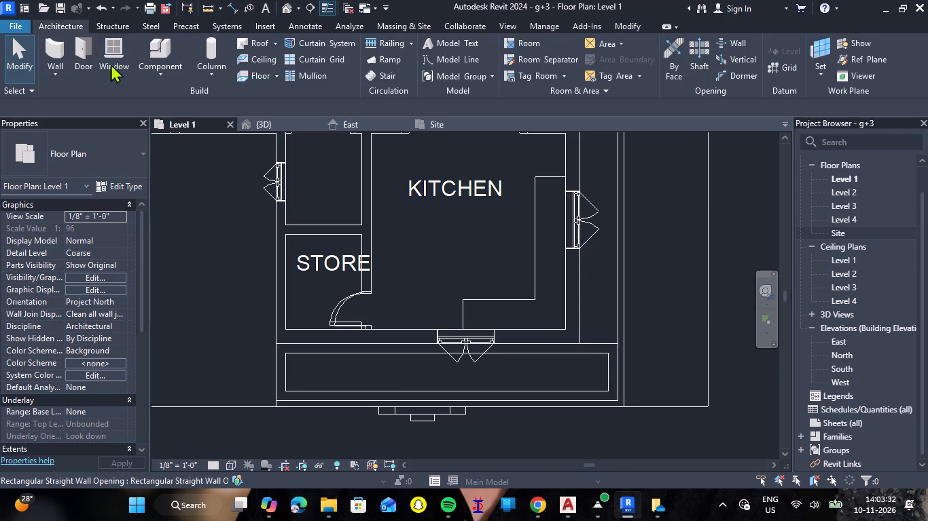
click(257, 58)
scroll(228, 174, down, 8)
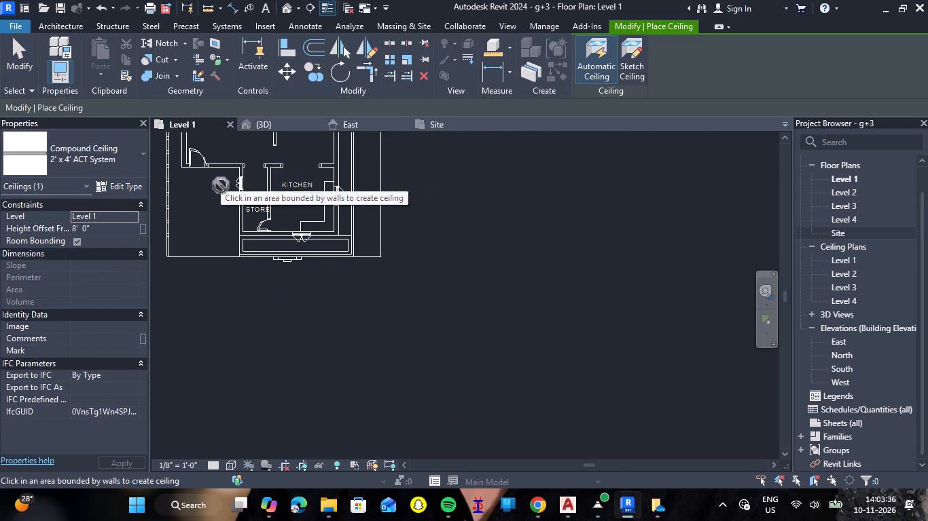
scroll(221, 185, down, 13)
scroll(212, 140, up, 8)
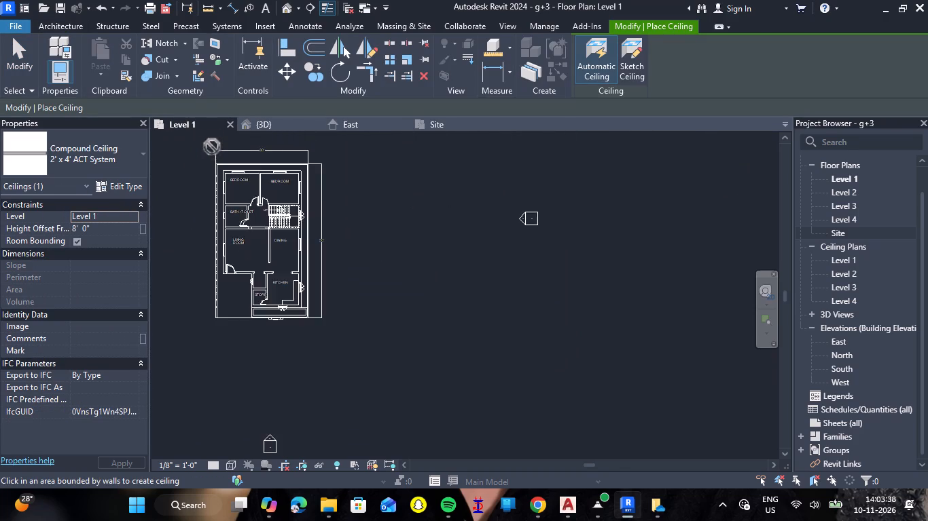
scroll(219, 169, up, 7)
click(256, 224)
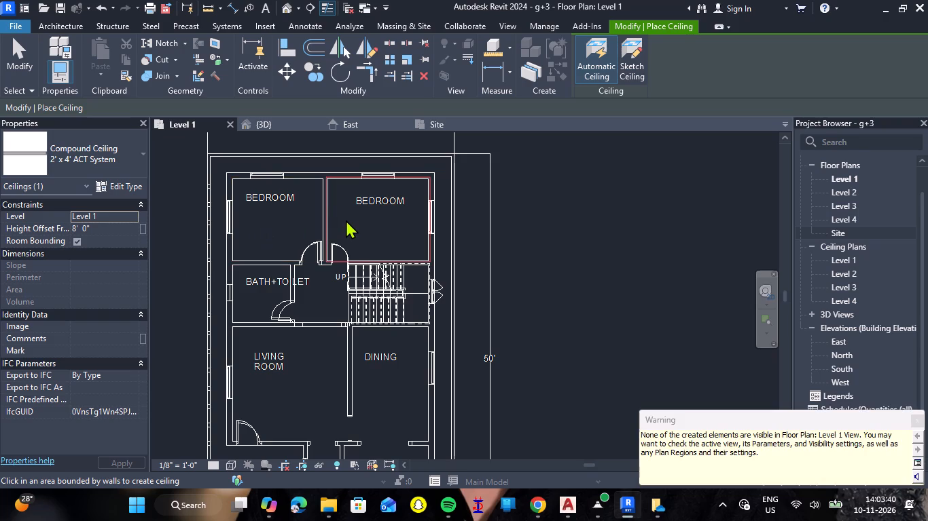
click(346, 220)
click(251, 300)
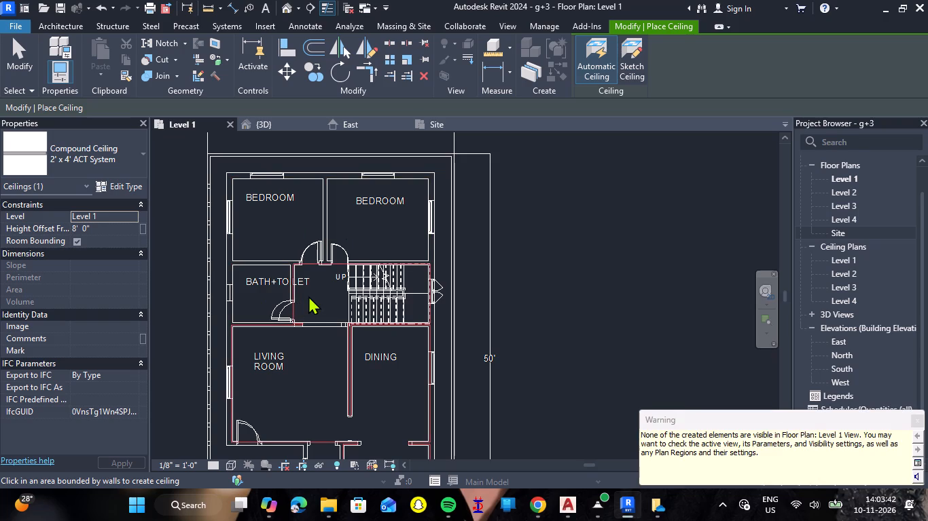
click(308, 296)
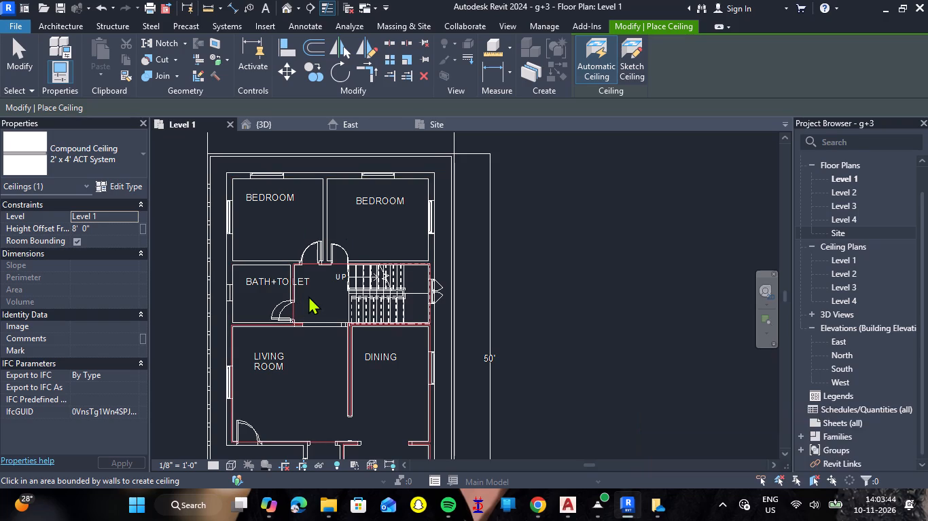
click(276, 122)
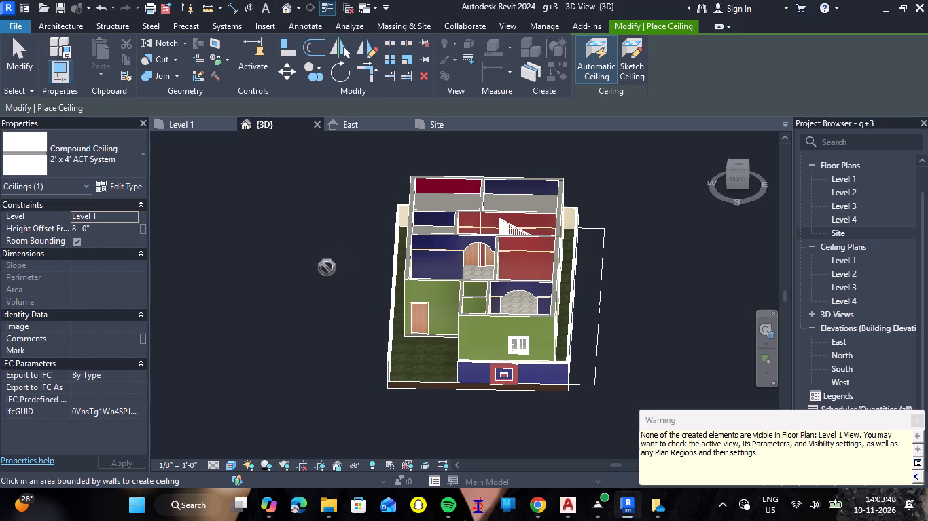
shift+right_drag(302, 273, 465, 305)
shift+middle_drag(302, 273, 465, 305)
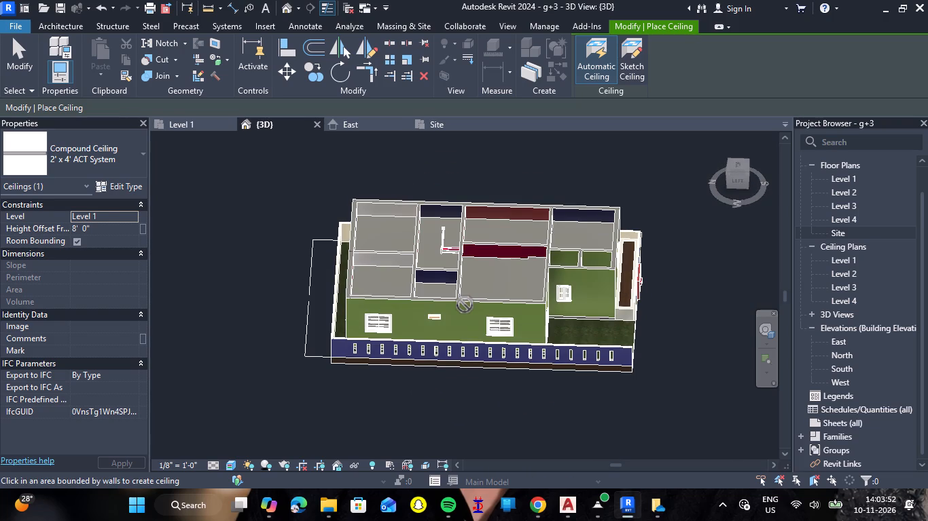
key(Escape)
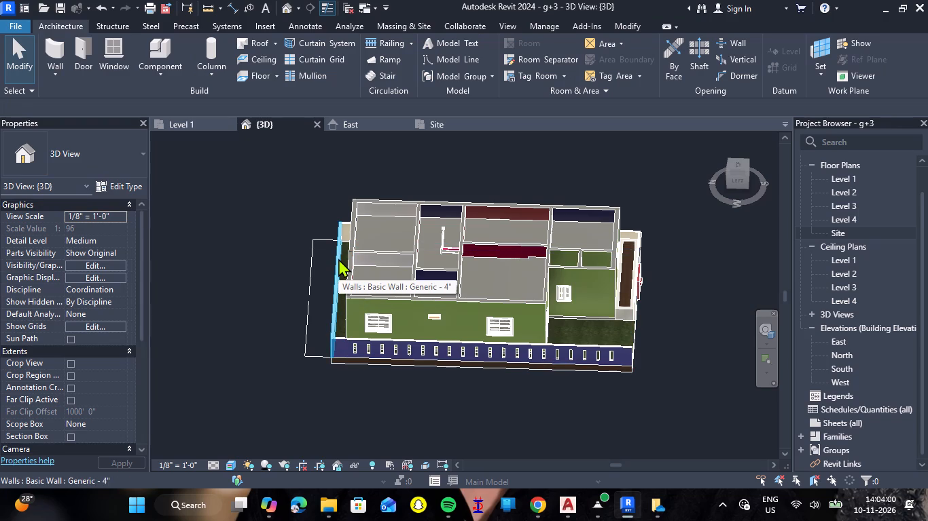
Set the height offset of the four ceilings over the bedrooms, bath+toilet and connected main area to 10'.
scroll(381, 208, up, 8)
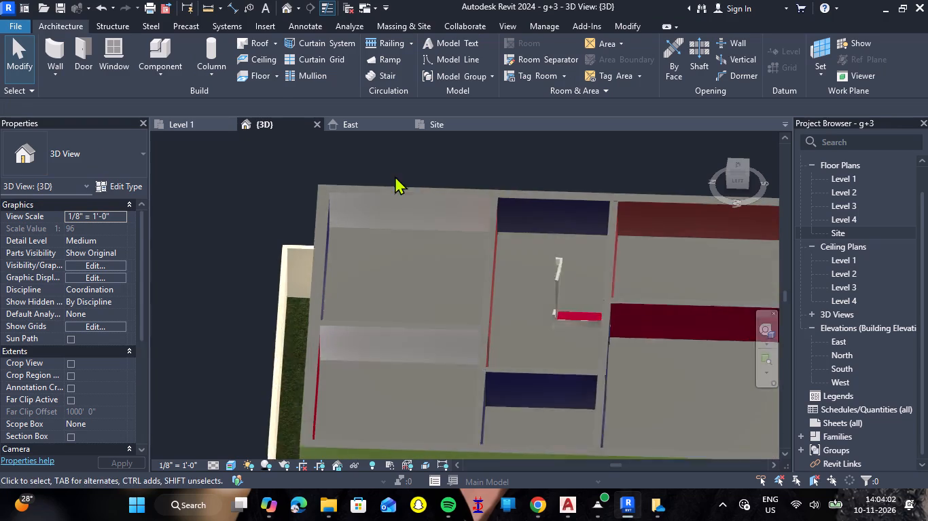
click(427, 237)
scroll(427, 237, down, 6)
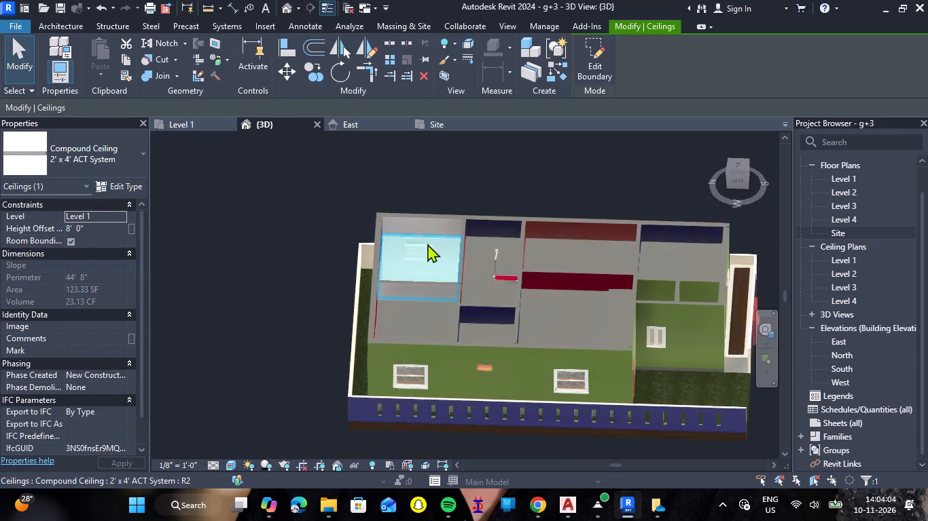
ctrl+click(437, 307)
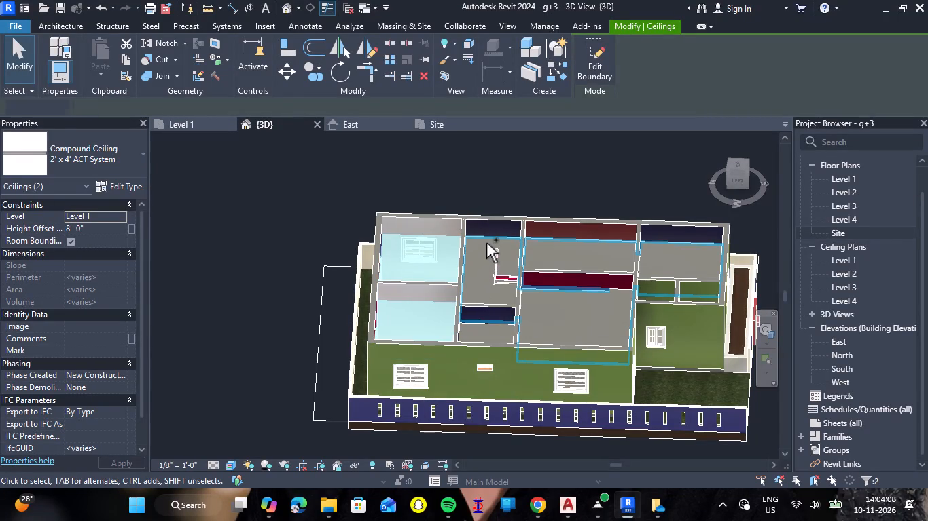
ctrl+click(486, 240)
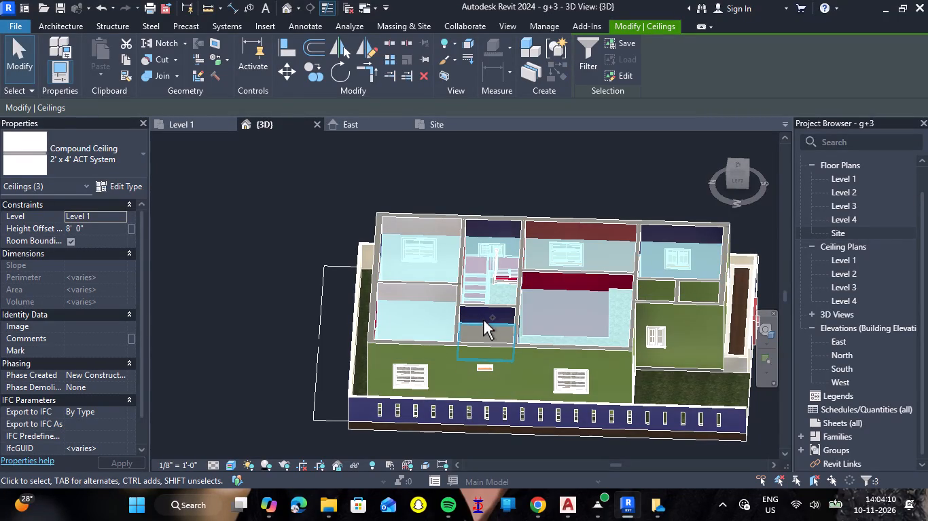
ctrl+click(483, 320)
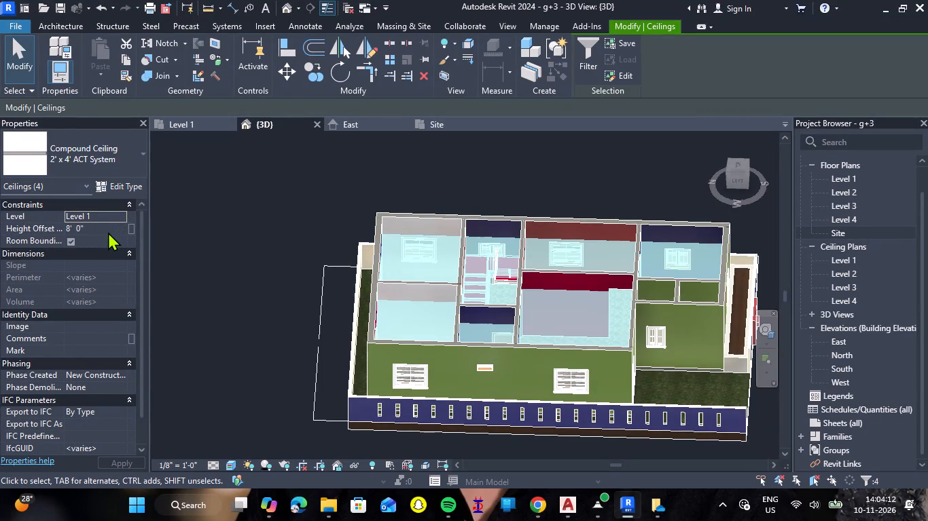
click(108, 232)
text(10')
key(Return)
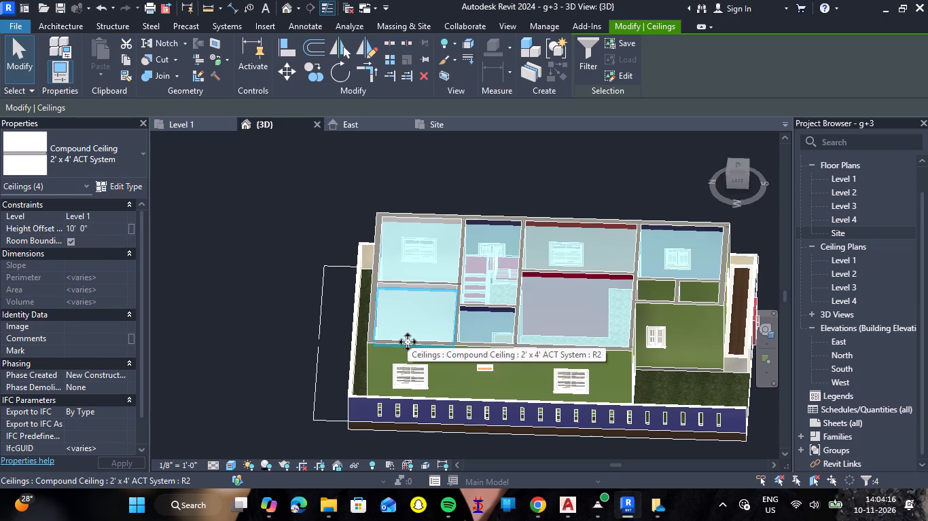
click(285, 322)
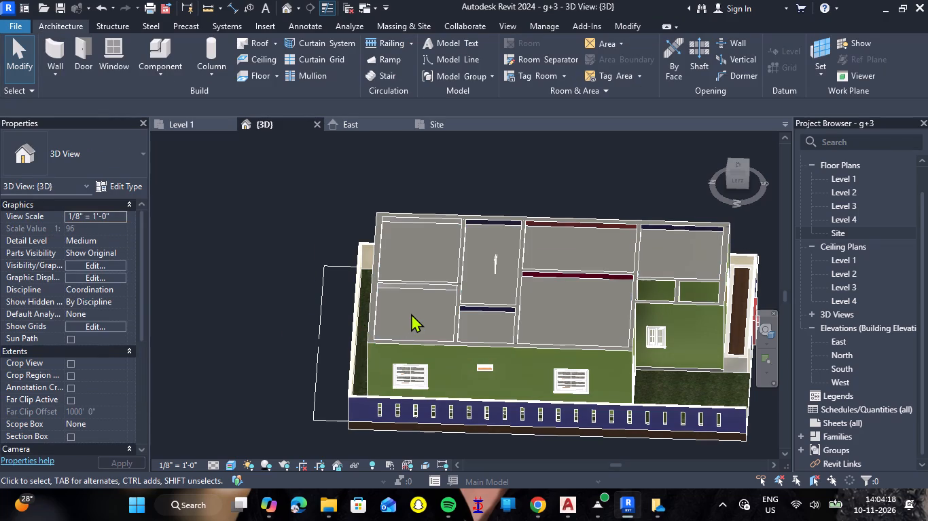
scroll(411, 313, down, 1)
scroll(686, 302, up, 4)
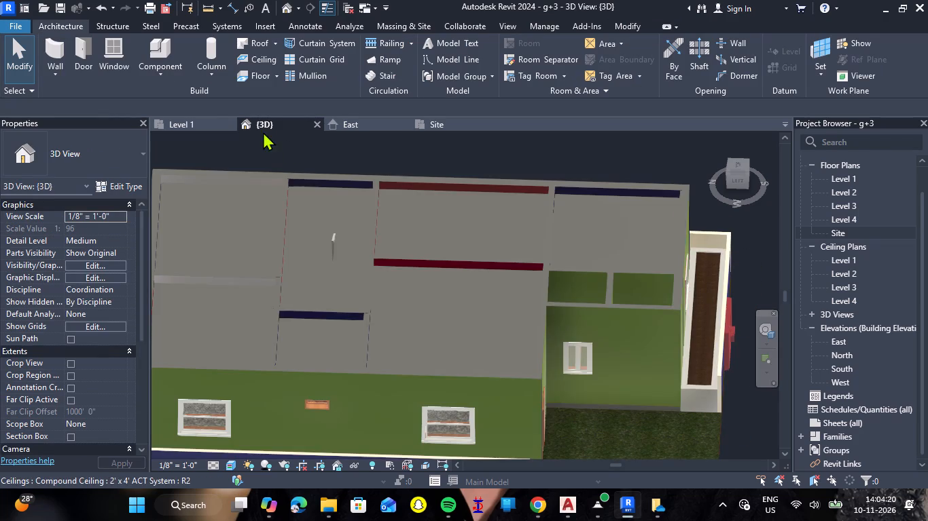
On Level 1, place automatic 2' x 4' ACT System ceilings in the store and the small room adjoining it.
click(217, 120)
scroll(221, 160, down, 6)
scroll(259, 323, up, 5)
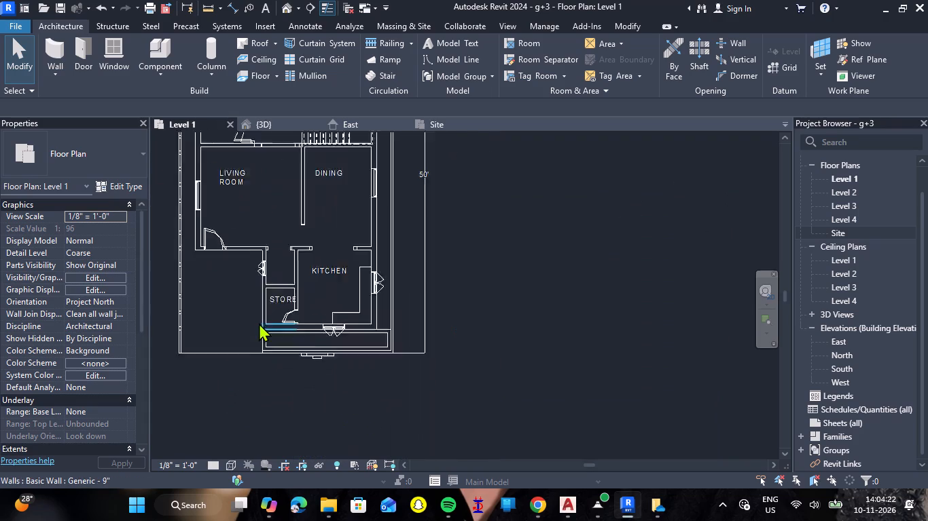
scroll(259, 323, up, 2)
click(252, 62)
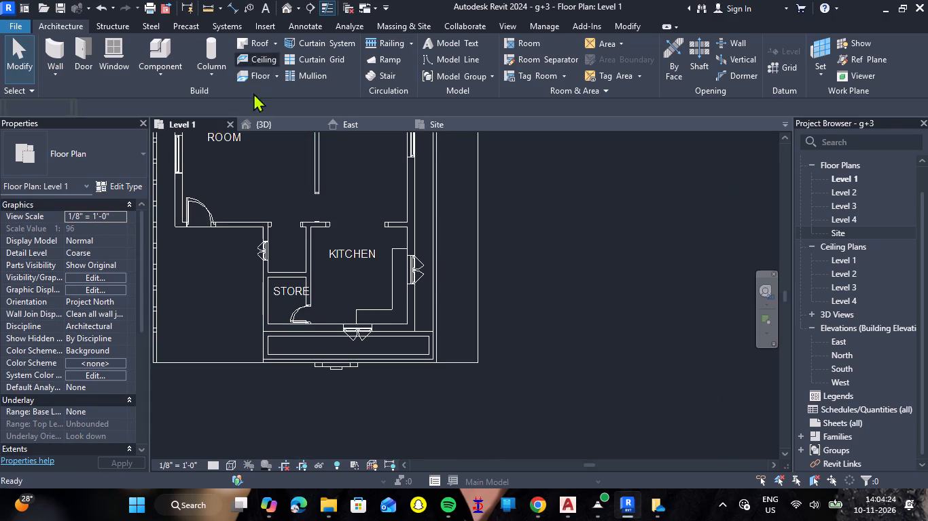
click(285, 243)
click(287, 299)
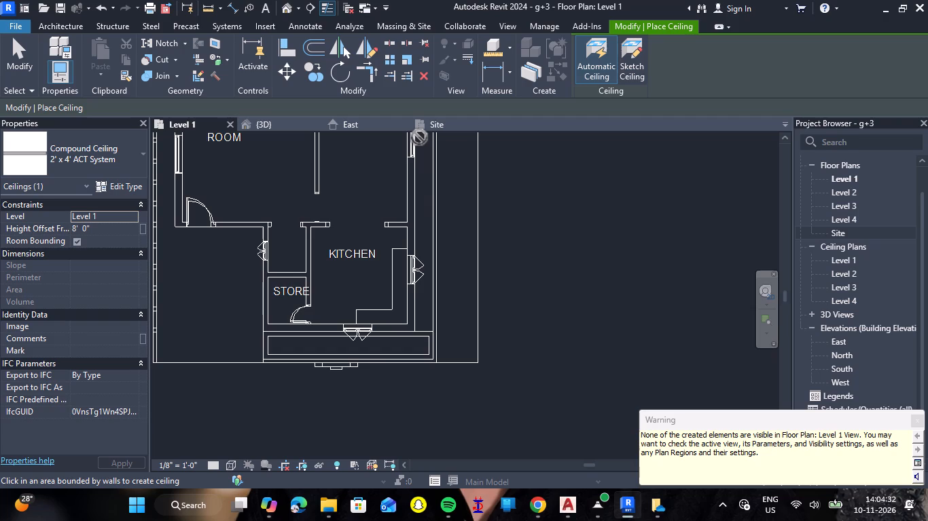
click(289, 123)
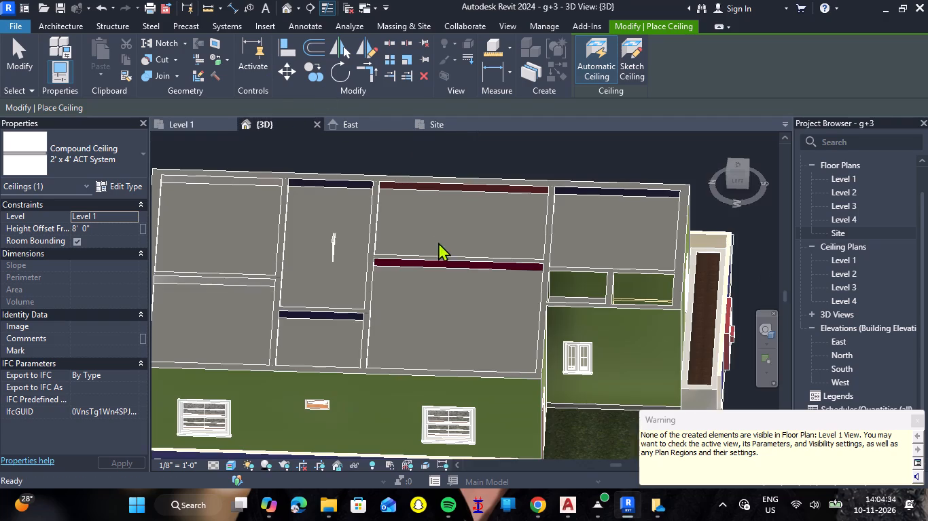
key(Escape)
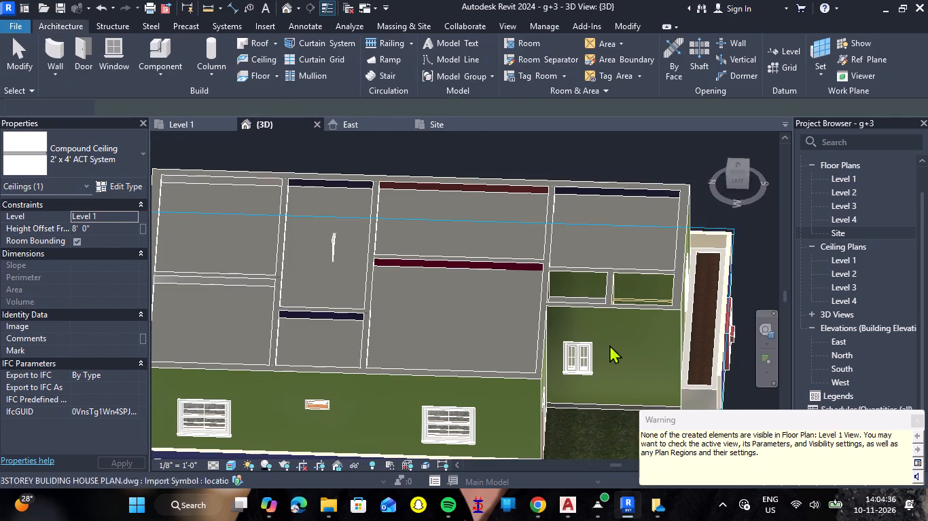
Set the height offset of the two ceilings over the store and the small adjoining room to 10'.
scroll(656, 294, up, 7)
click(635, 310)
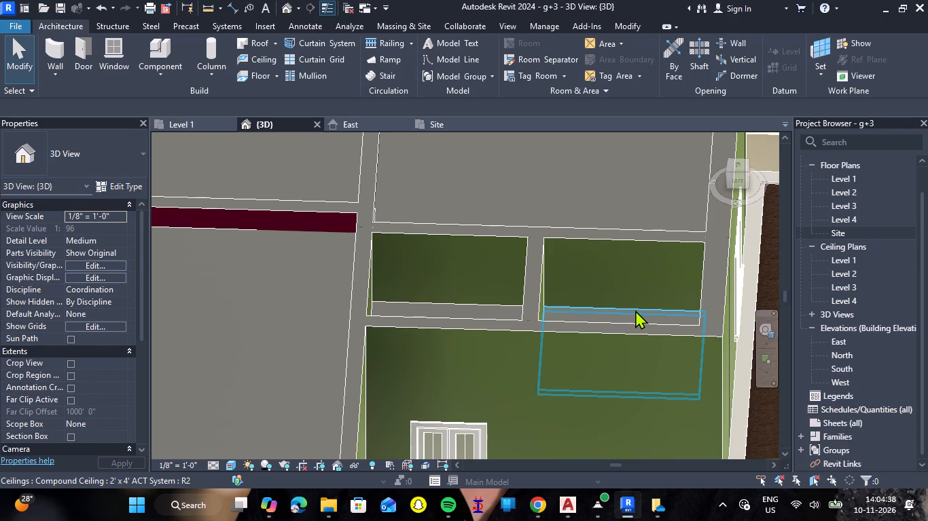
ctrl+click(500, 303)
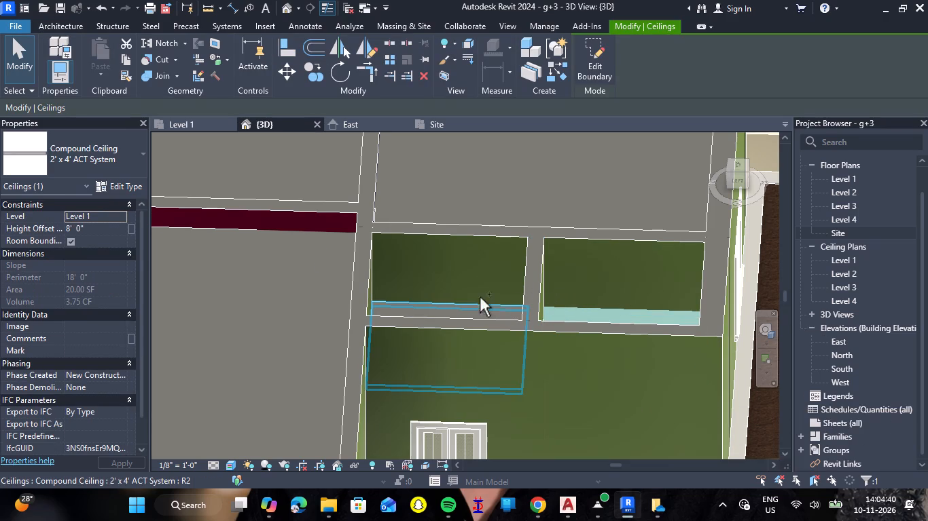
click(106, 225)
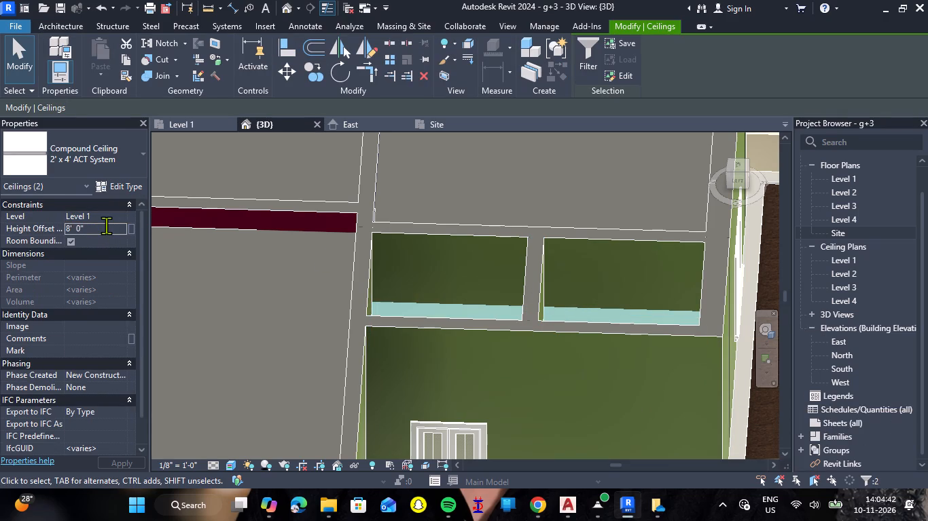
text(10')
key(Return)
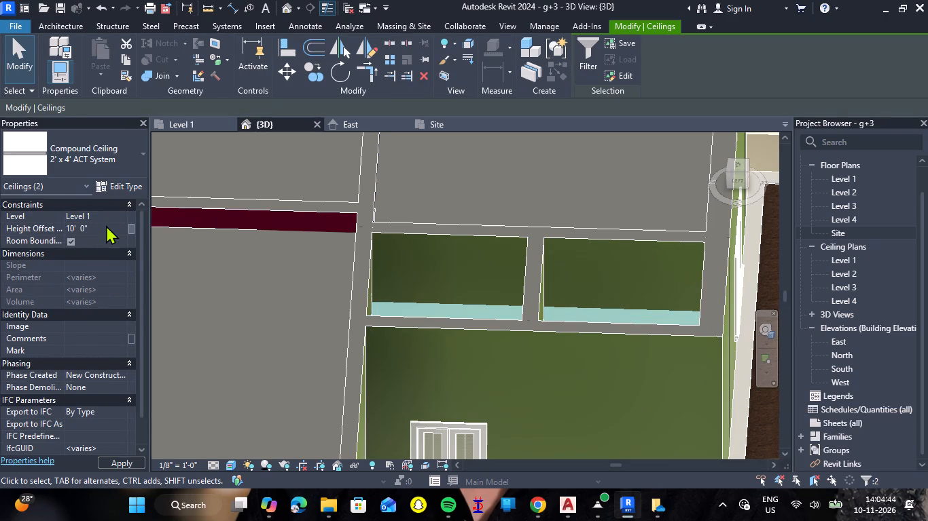
click(459, 364)
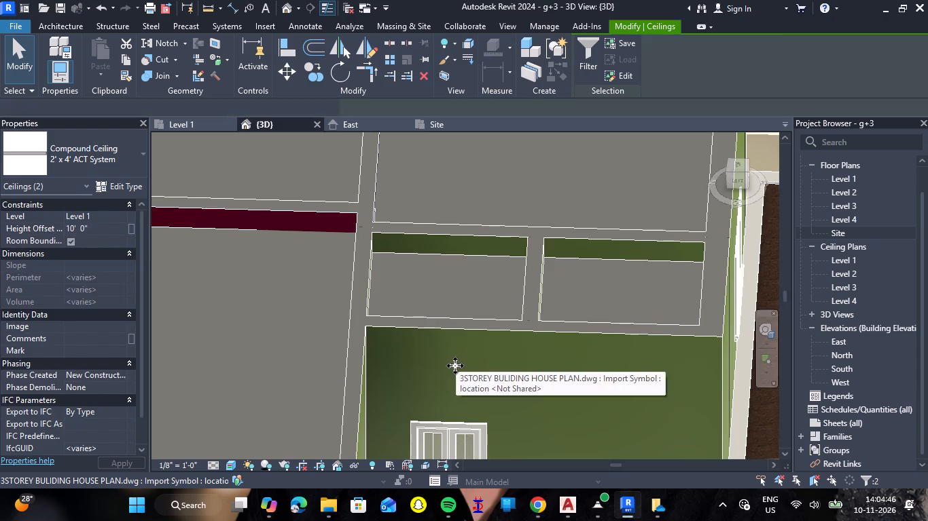
Inspect the ceilings over the whole ground floor in 3D, from above and around the front of the house.
scroll(455, 366, down, 11)
scroll(313, 375, up, 3)
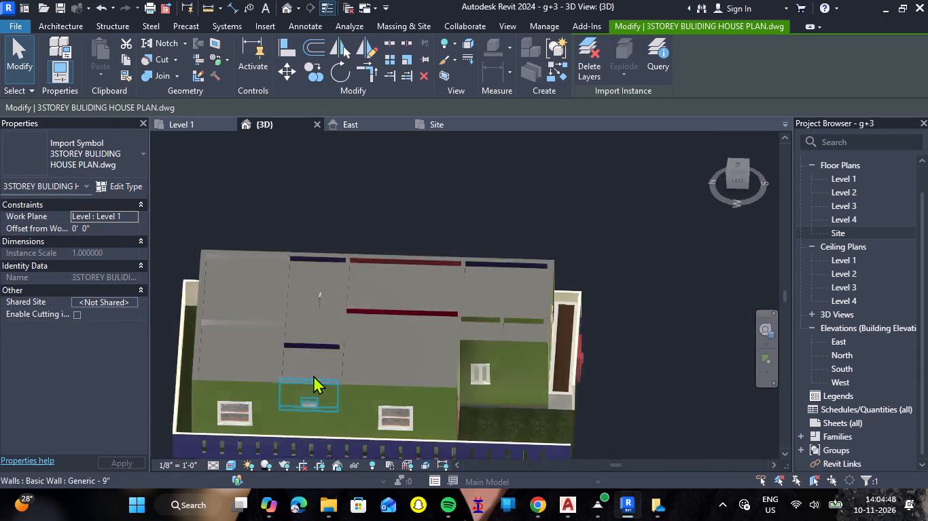
scroll(313, 375, up, 2)
scroll(325, 349, down, 3)
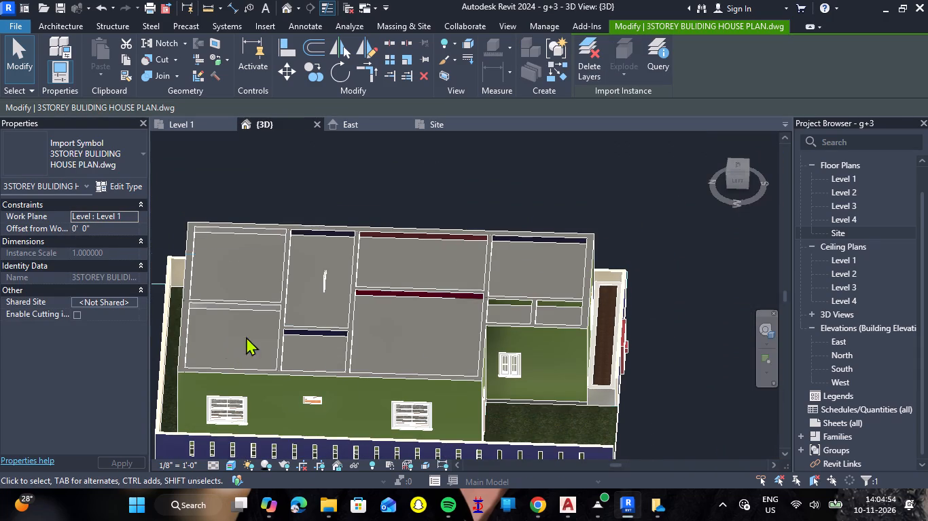
shift+middle_drag(673, 358, 603, 365)
shift+right_drag(673, 358, 603, 365)
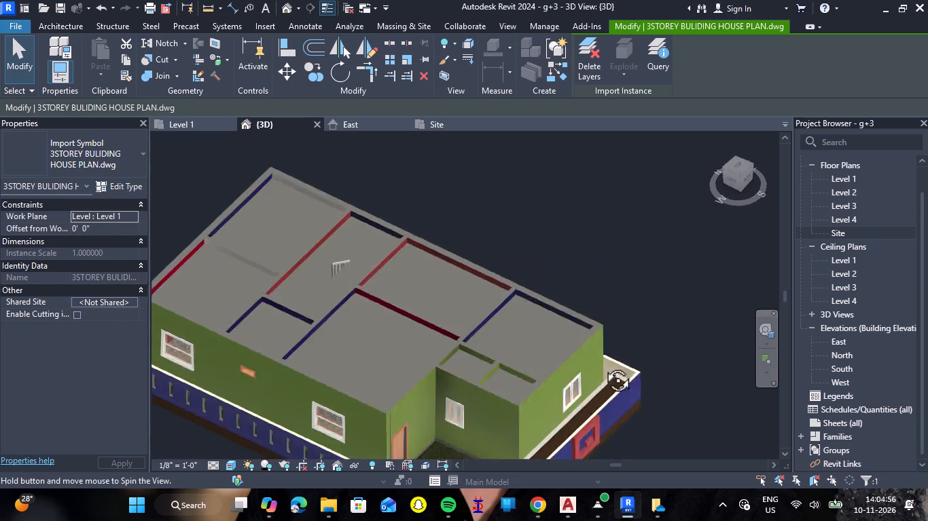
shift+middle_drag(603, 365, 526, 314)
shift+right_drag(603, 365, 526, 314)
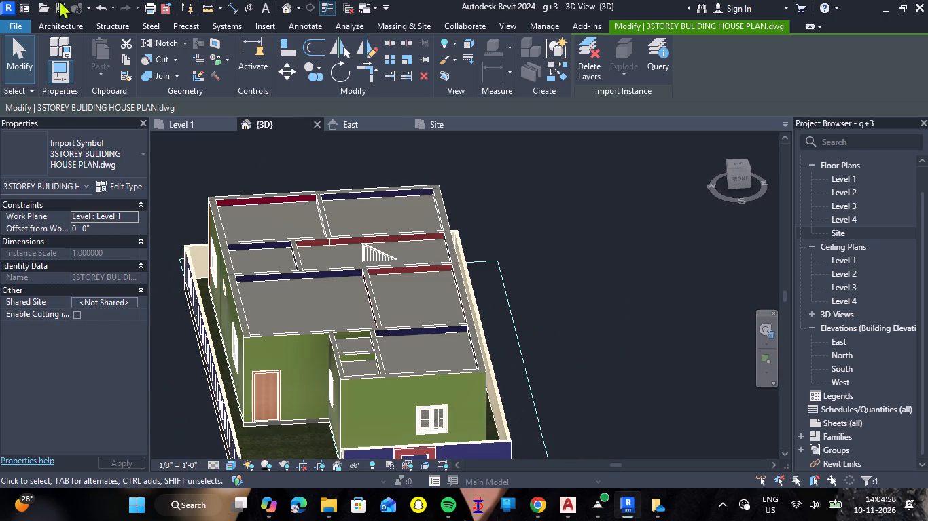
Start a Generic - 12" floor boundary in the Level 1 plan, with the floor's level set to Level 2.
click(54, 31)
click(257, 79)
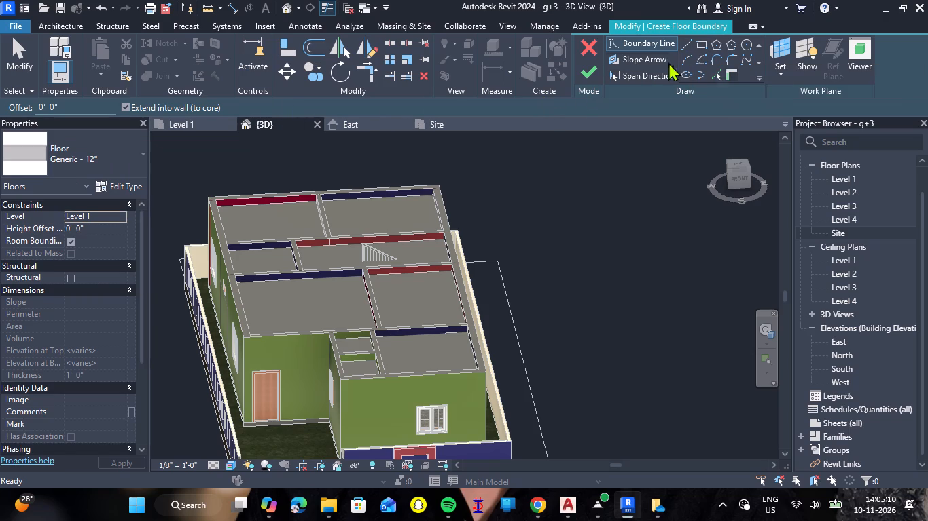
click(721, 74)
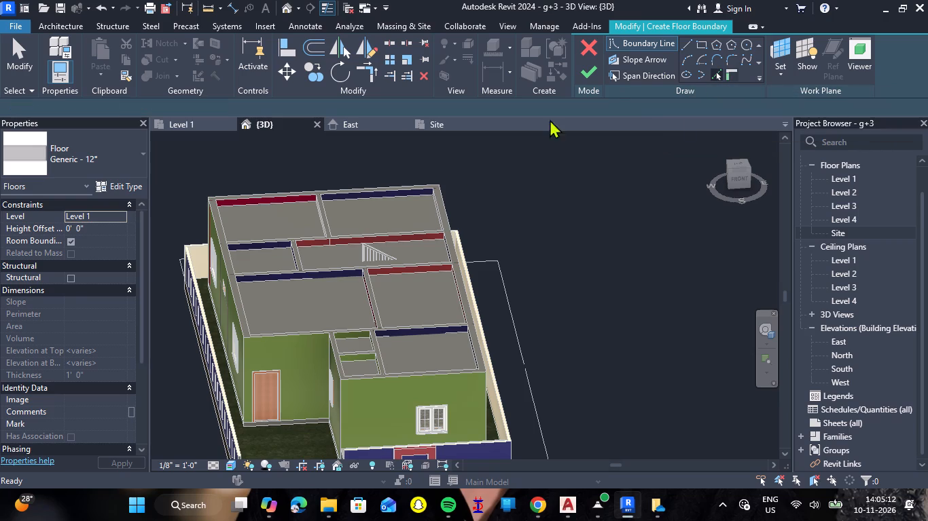
scroll(224, 275, up, 6)
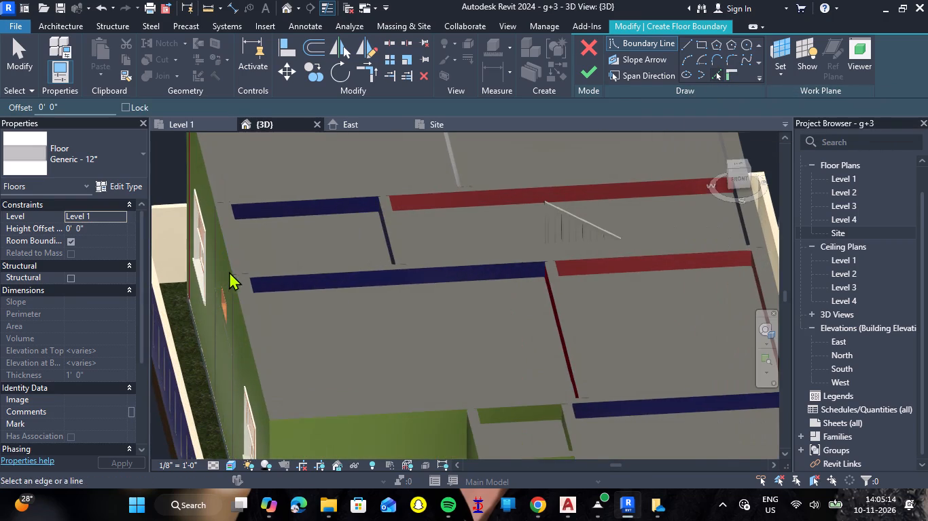
click(183, 121)
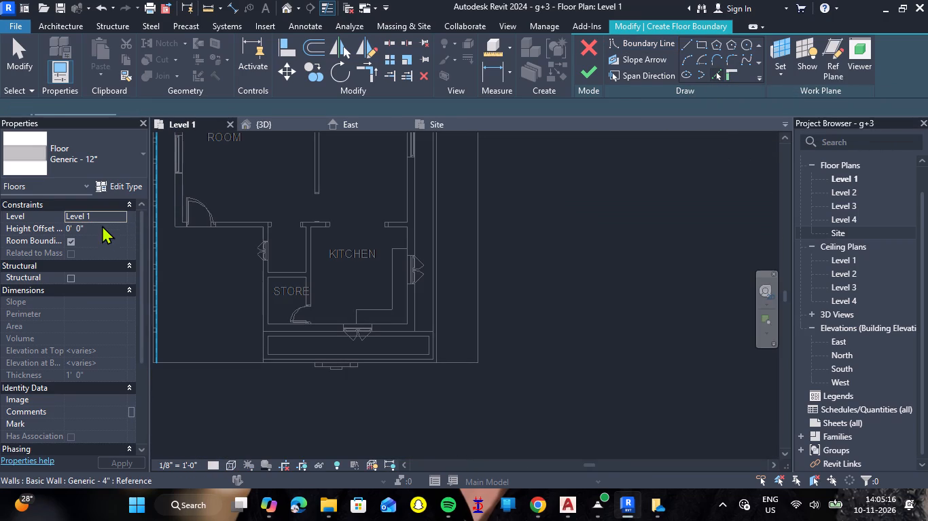
click(123, 214)
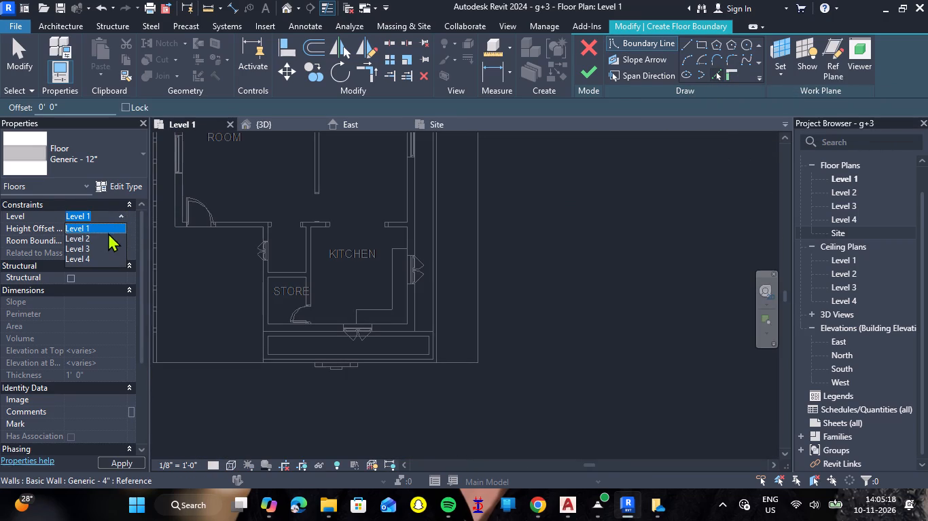
click(105, 235)
scroll(204, 239, down, 8)
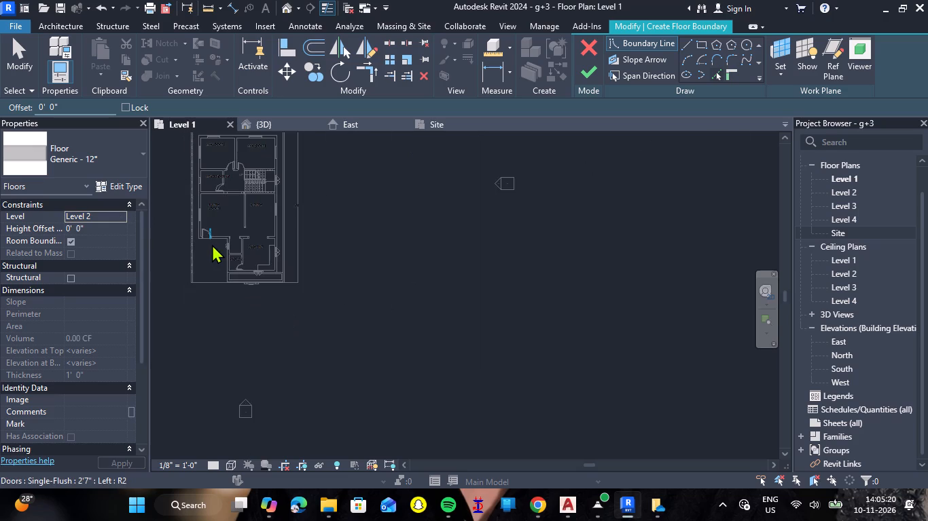
scroll(213, 243, down, 2)
scroll(202, 159, up, 9)
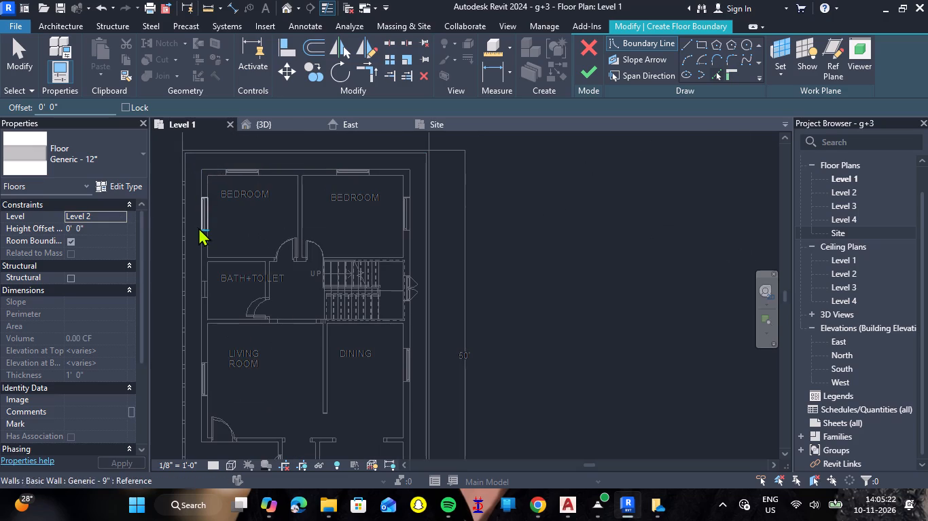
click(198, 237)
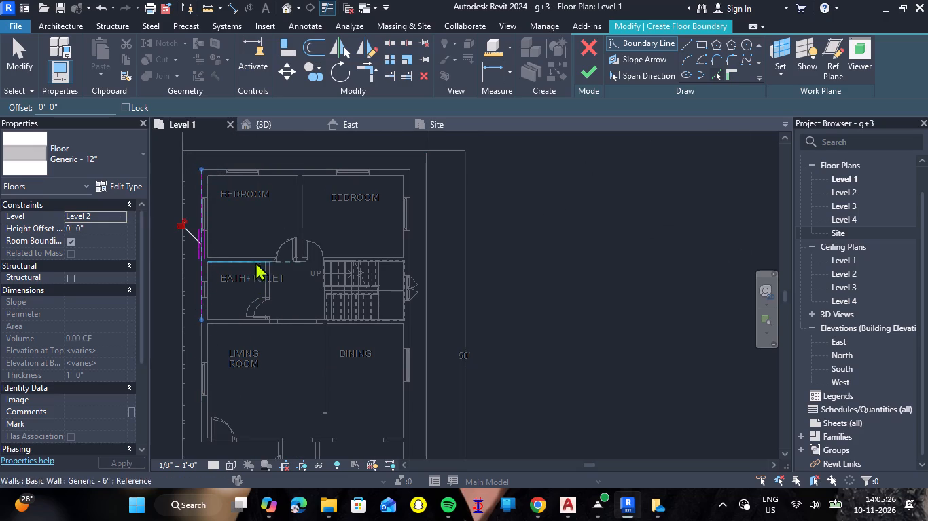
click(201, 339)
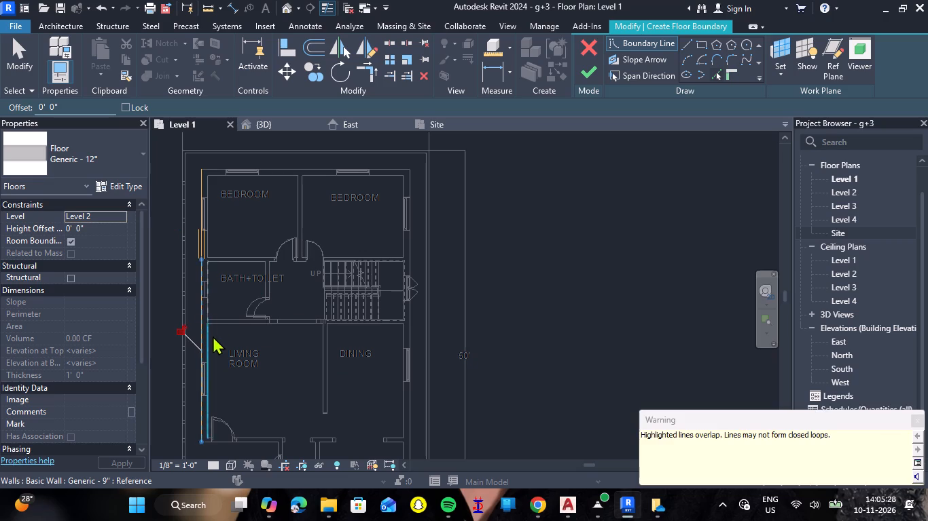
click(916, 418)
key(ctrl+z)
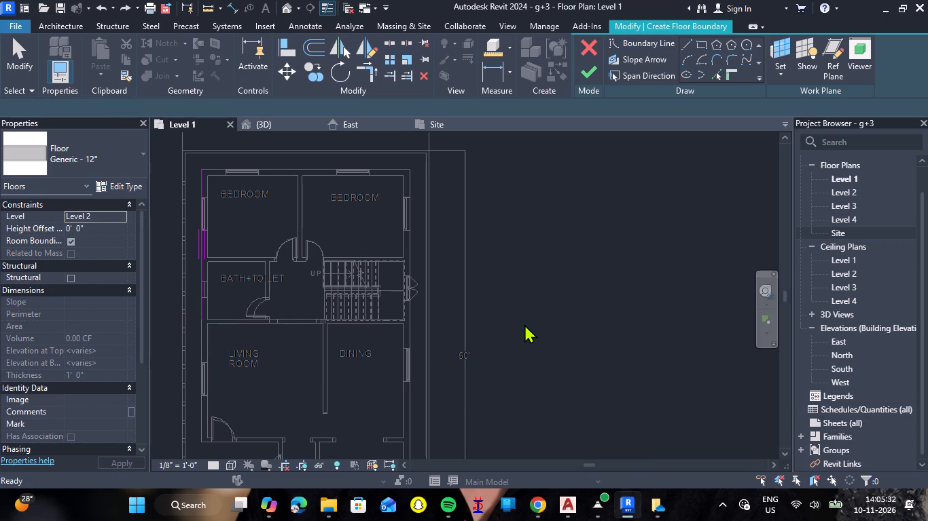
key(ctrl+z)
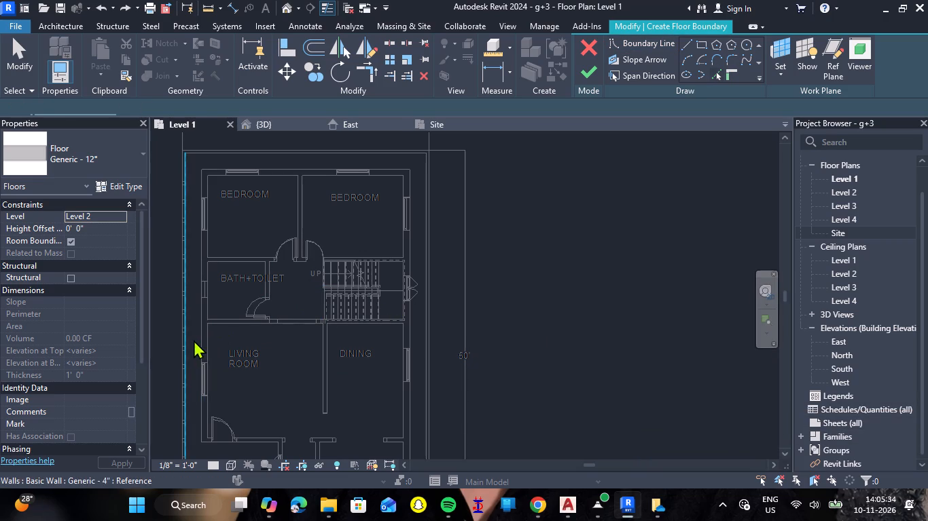
Sketch the floor boundary along the outer walls, about 25' 4" by 44' 4", squared off around the open corner beside the store.
click(199, 337)
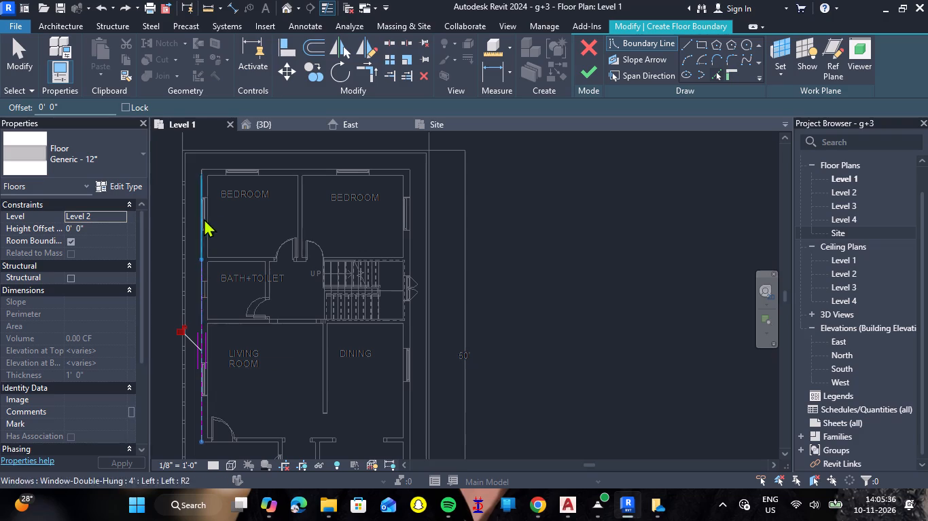
click(683, 45)
click(201, 259)
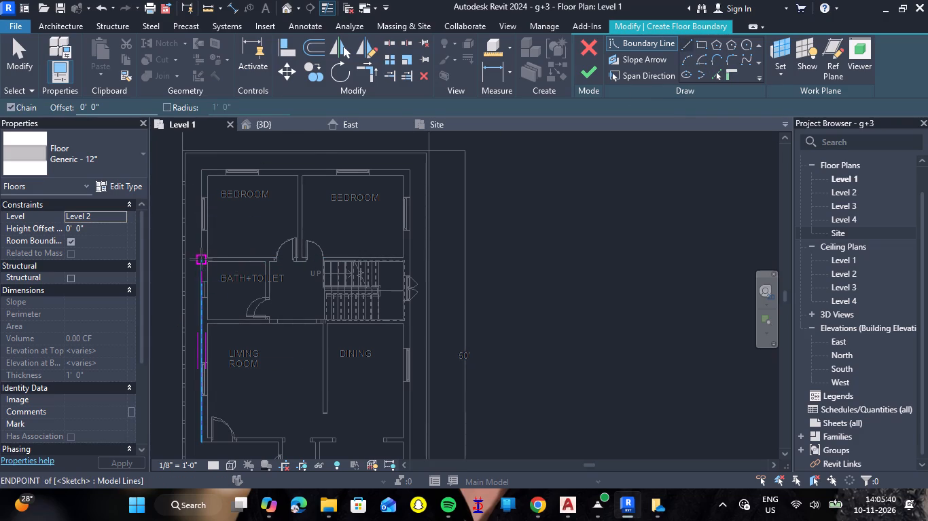
click(199, 165)
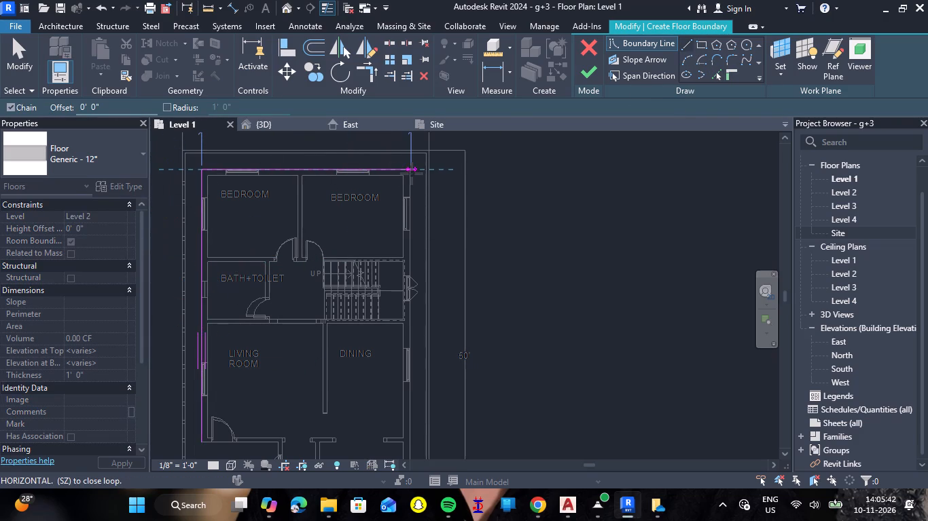
click(411, 170)
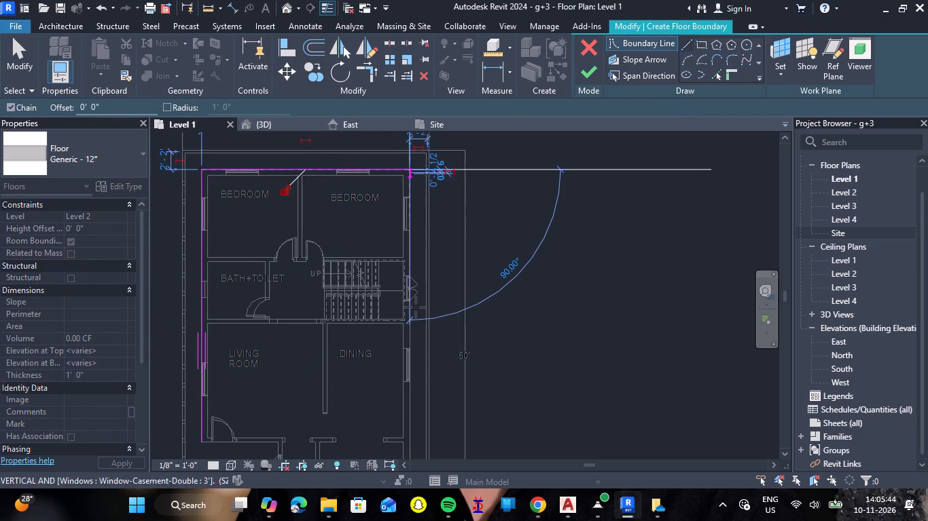
middle_drag(415, 309, 418, 183)
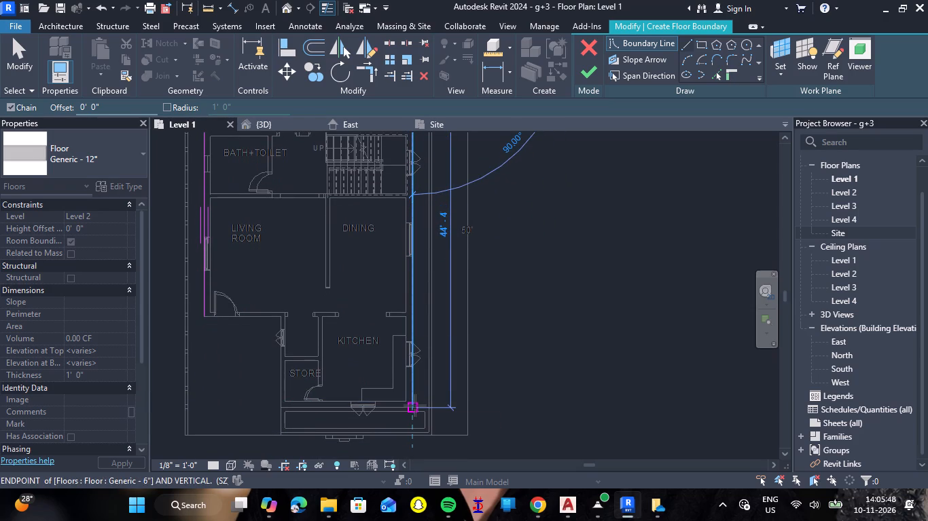
scroll(410, 414, up, 9)
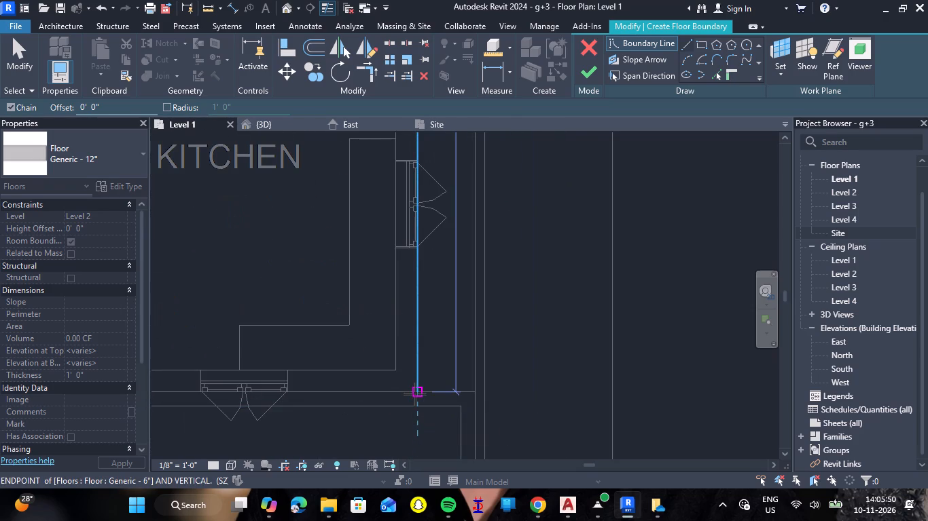
click(416, 394)
middle_drag(285, 391, 550, 387)
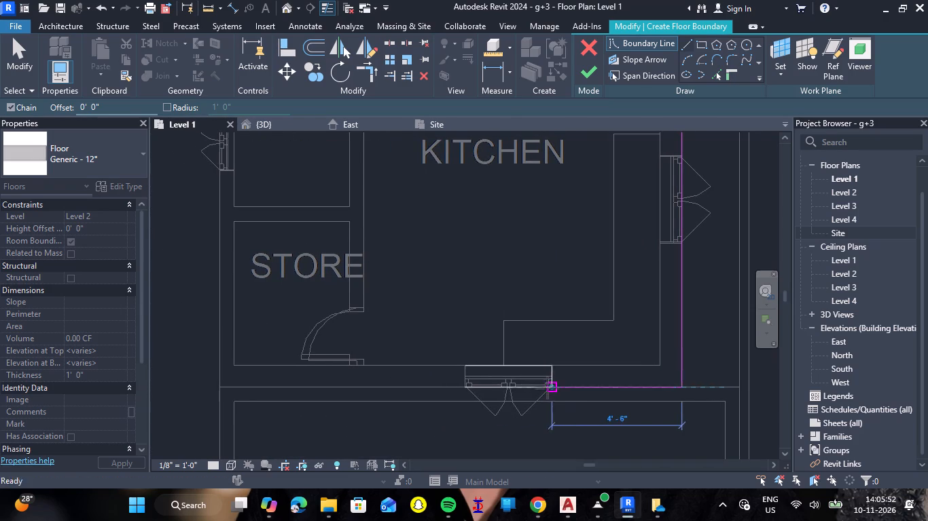
middle_drag(217, 387, 514, 387)
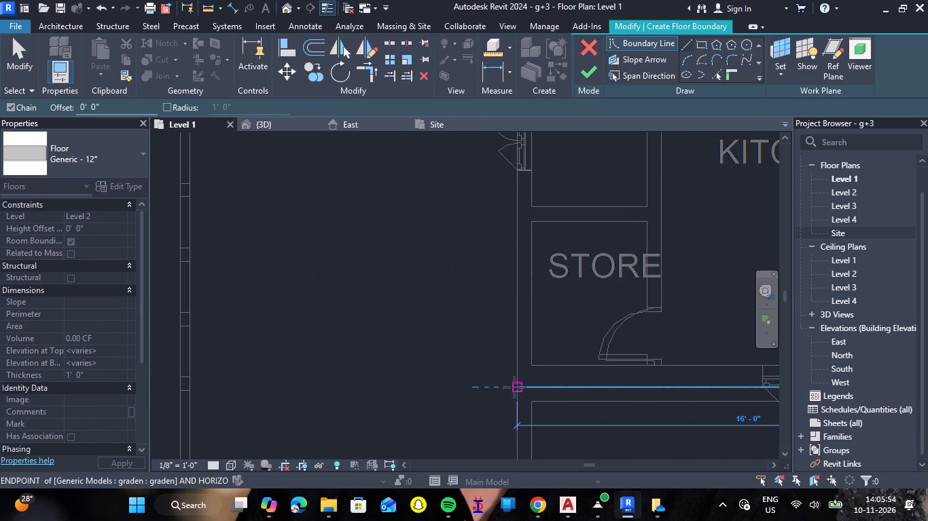
scroll(362, 387, down, 5)
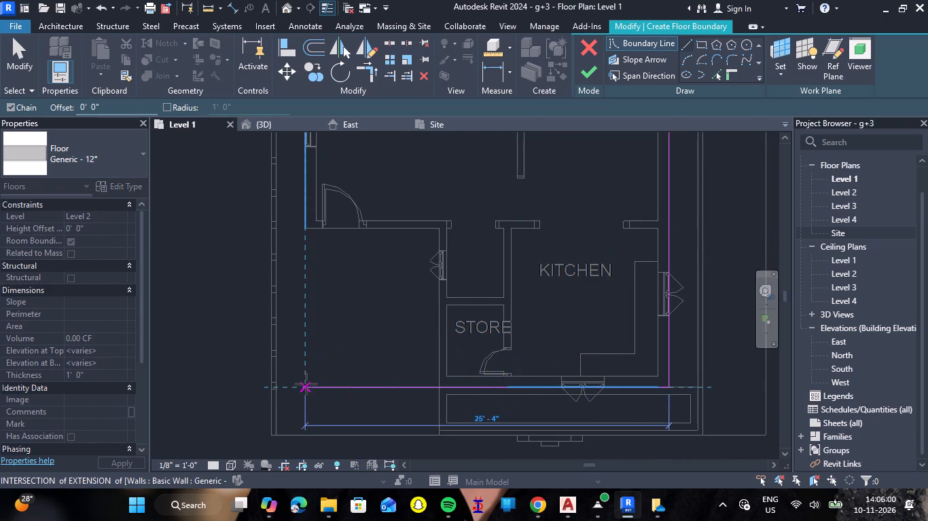
click(306, 389)
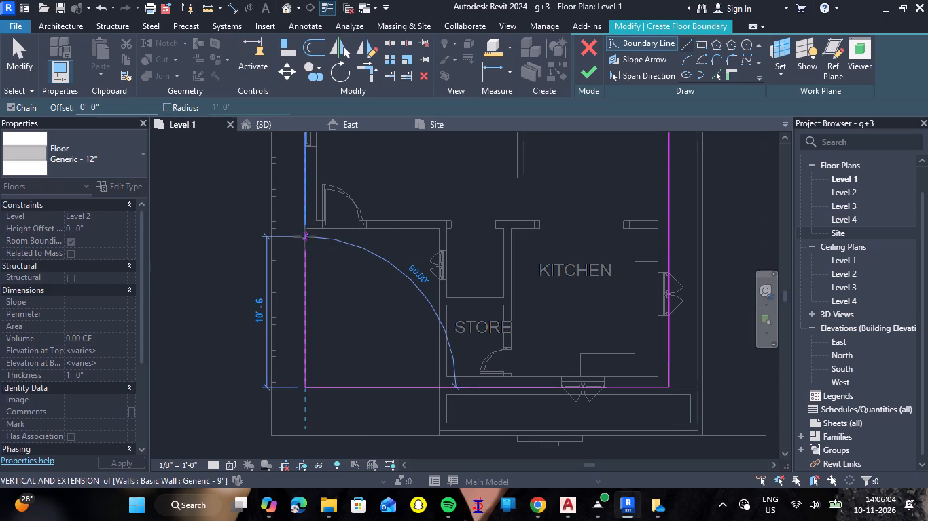
click(304, 238)
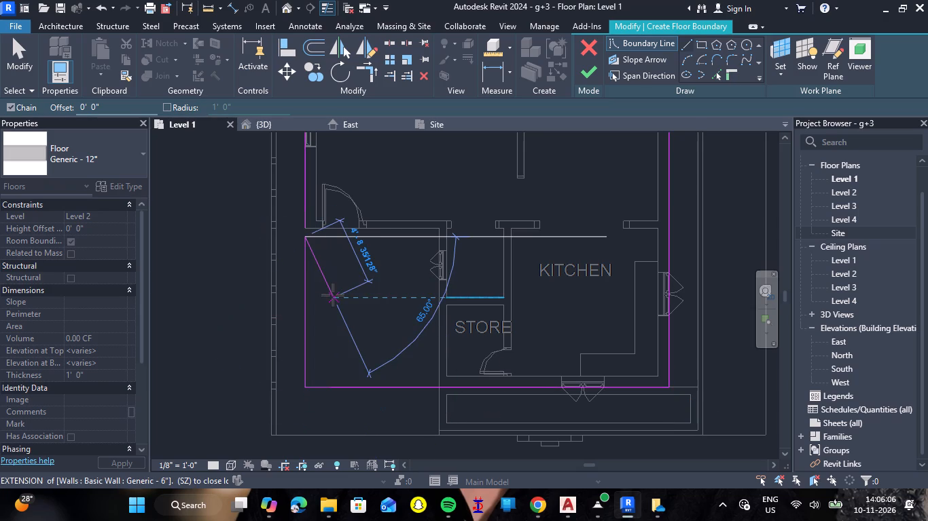
key(Escape)
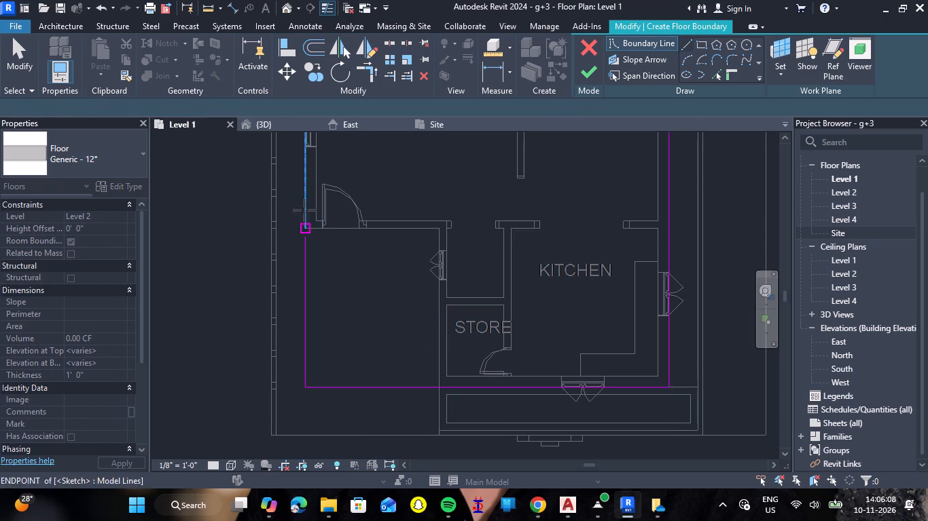
Join the two boundary lines with Trim/Extend to Corner, closing the gap at the living room's outer corner by the entrance door.
scroll(298, 204, up, 5)
key(Escape)
click(368, 73)
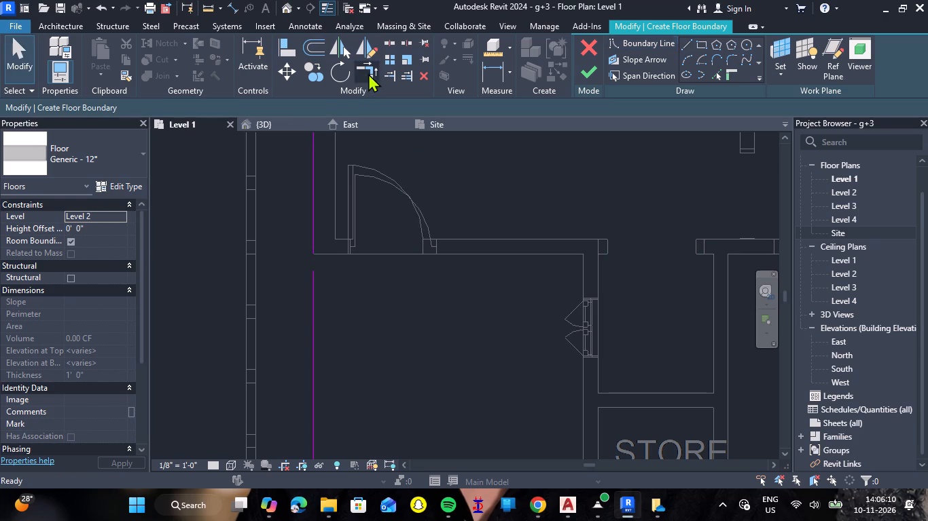
click(310, 236)
click(312, 285)
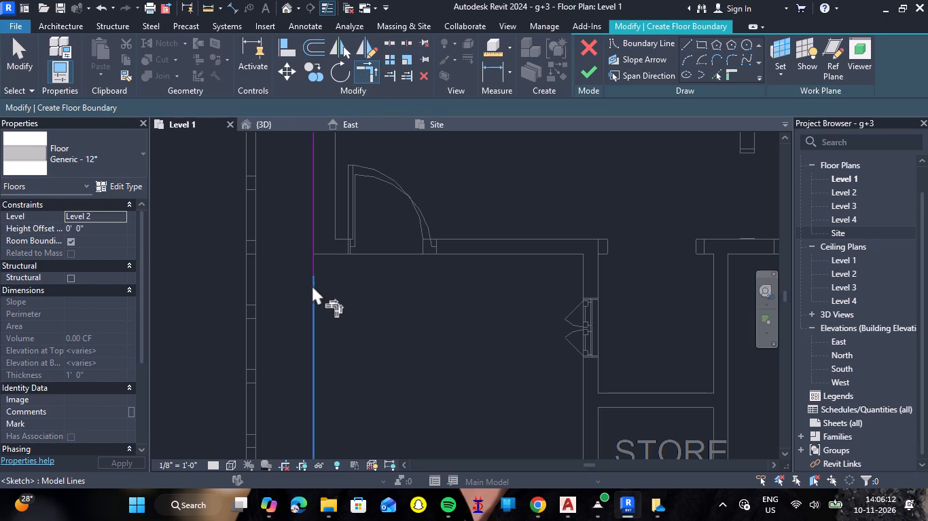
key(Escape)
scroll(348, 293, down, 16)
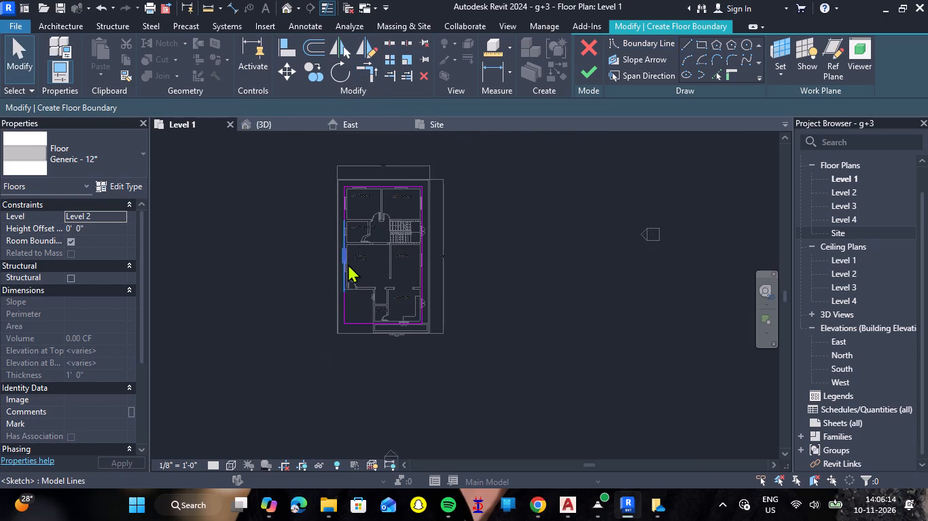
Nudge the boundary line along the bedroom, dining and kitchen side outward beyond the exterior wall.
scroll(351, 197, up, 5)
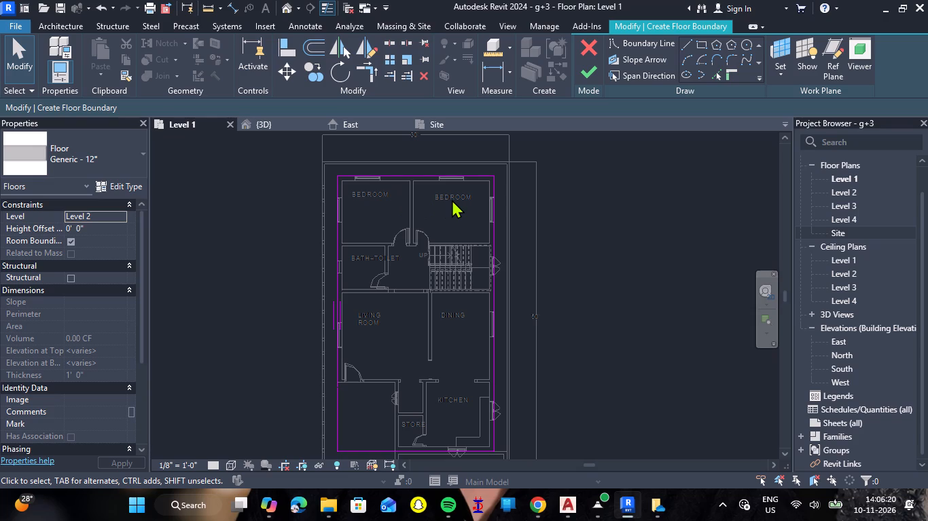
click(490, 220)
key(Right)
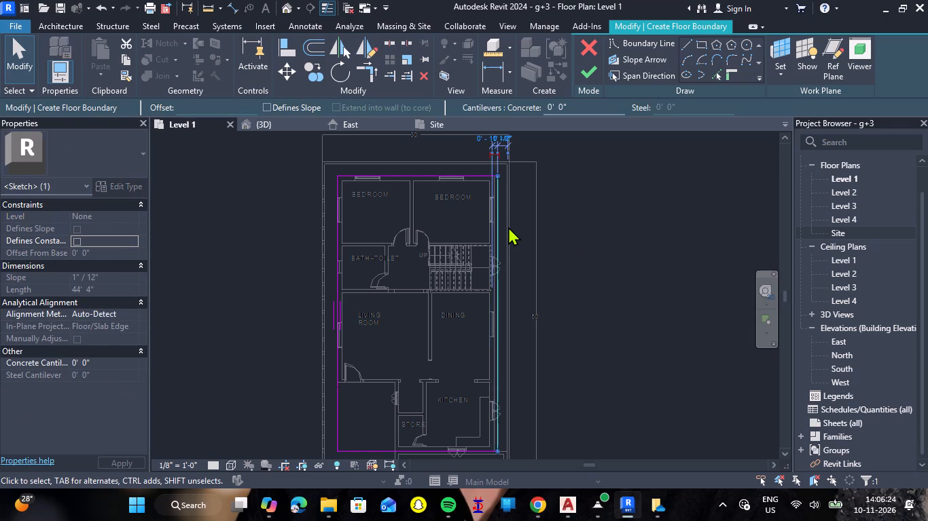
key(Right)
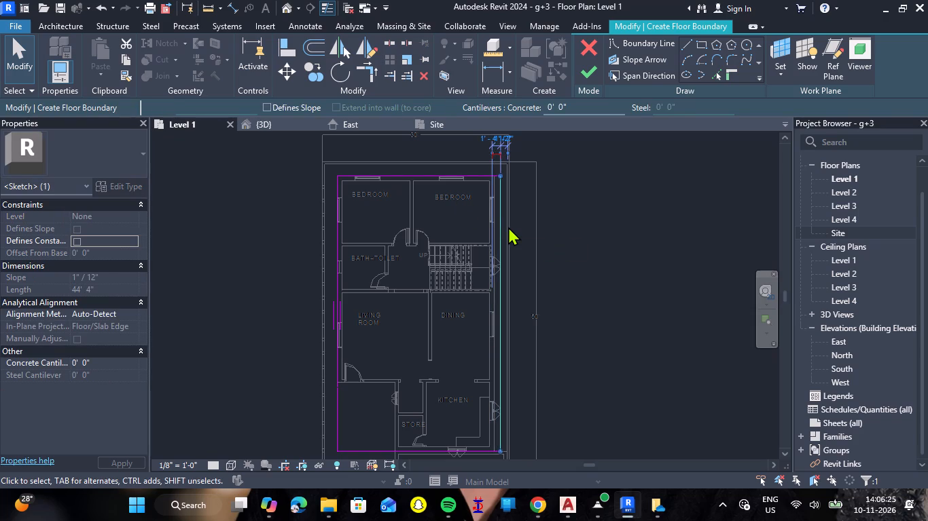
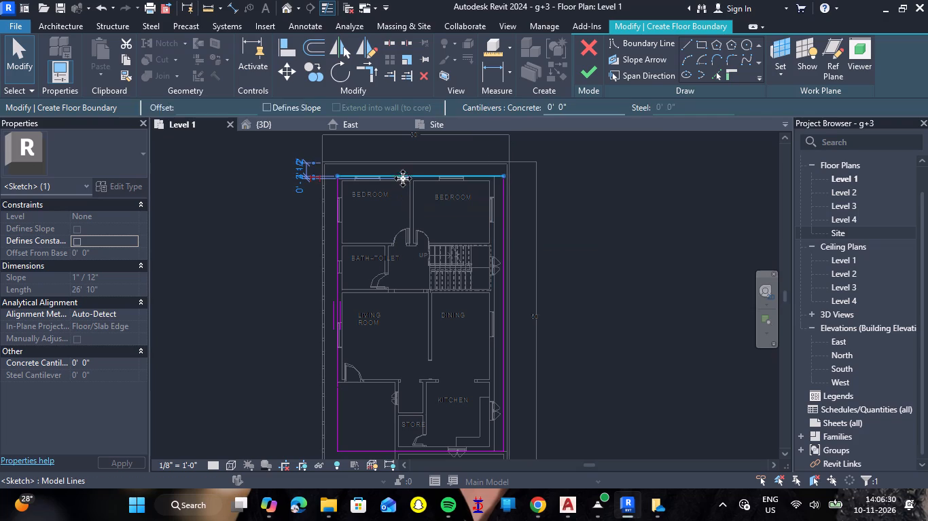
Nudge the selected floor boundary line beside the two bedrooms slightly outward, away from their exterior wall.
key(Up)
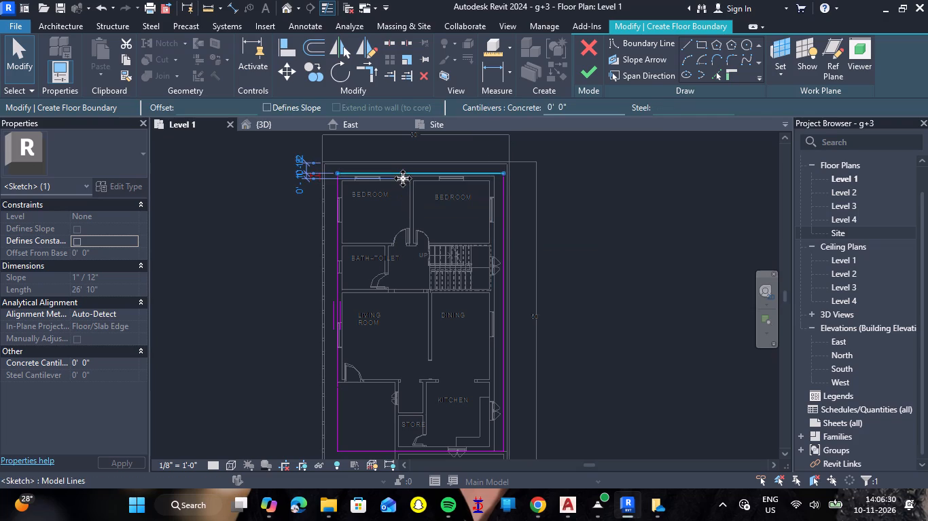
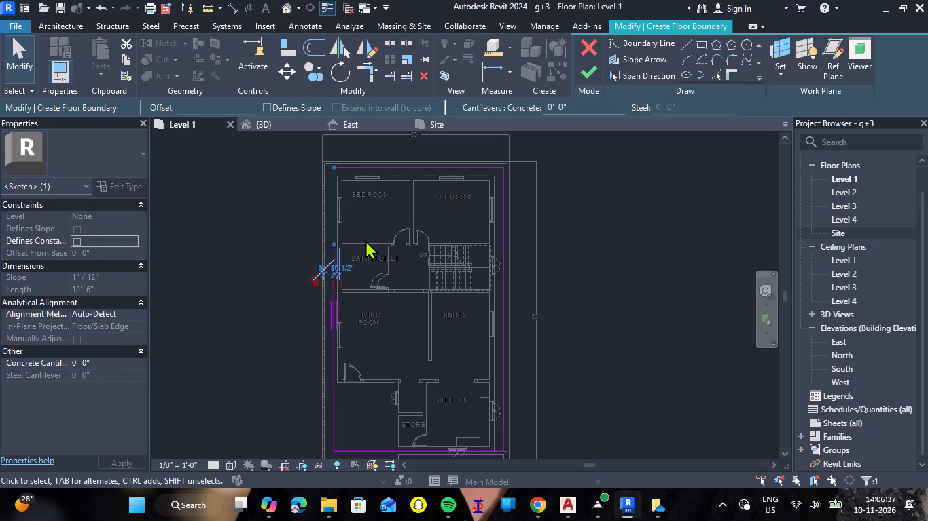
Nudge the selected floor boundary line beside the bedroom and bath one more increment outward, away from the house's exterior wall.
key(Left)
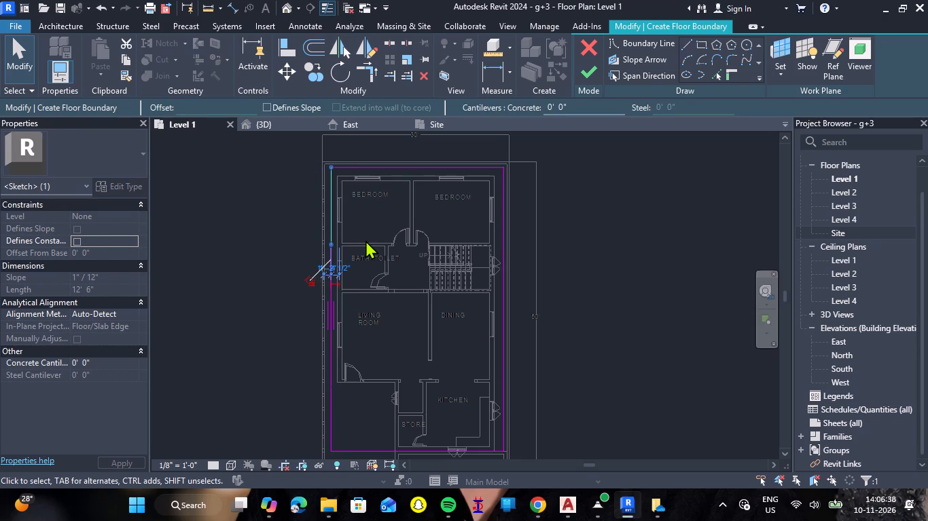
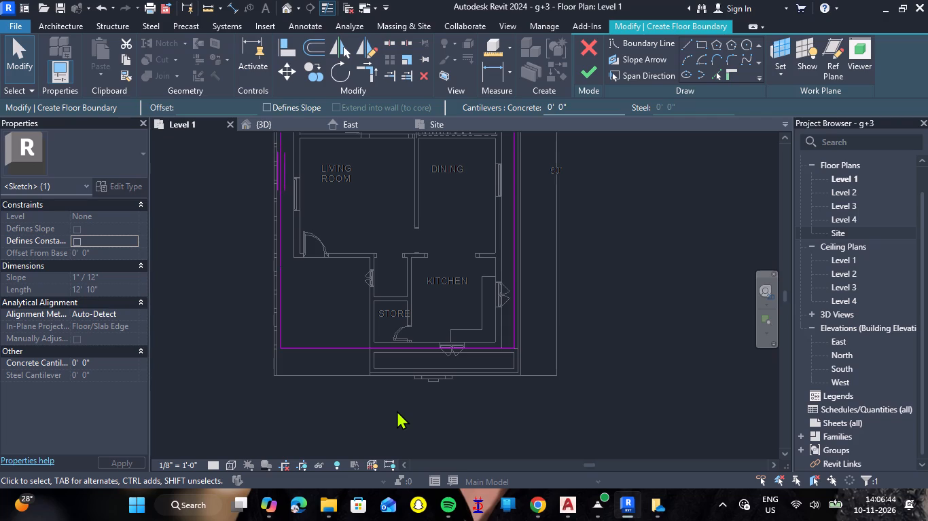
Undo the last outward nudge of the floor boundary line beside the bedroom and bath.
scroll(389, 398, down, 4)
key(ctrl+z)
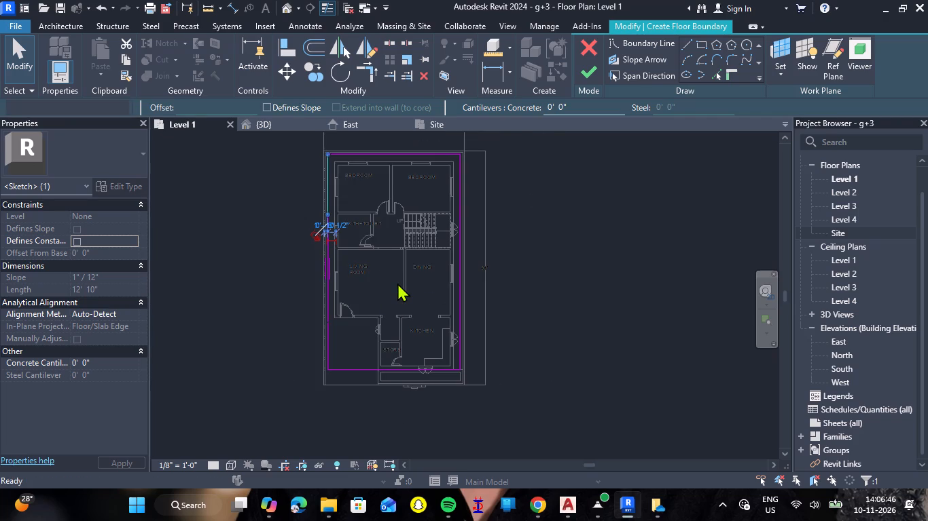
Nudge the floor boundary line below the store and kitchen four increments outward from the house, and finish the floor sketch.
scroll(427, 357, down, 5)
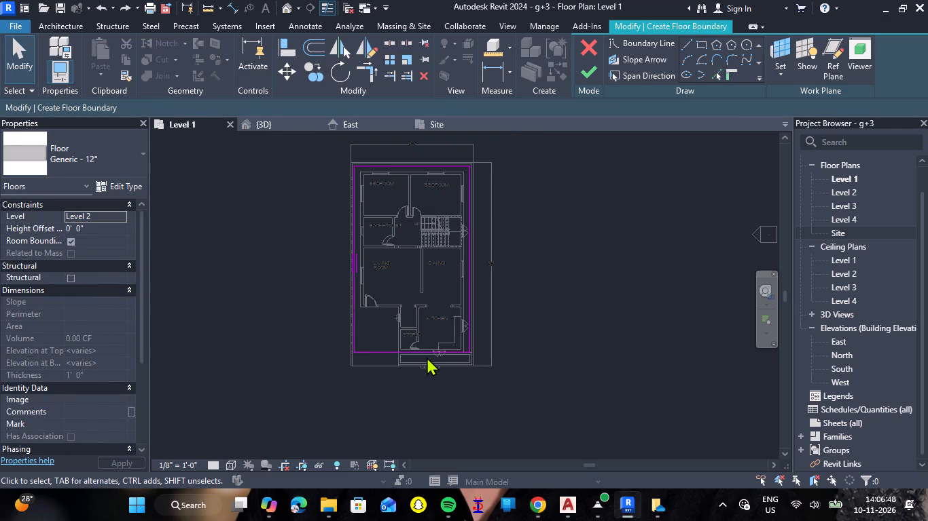
scroll(410, 328, up, 5)
click(418, 376)
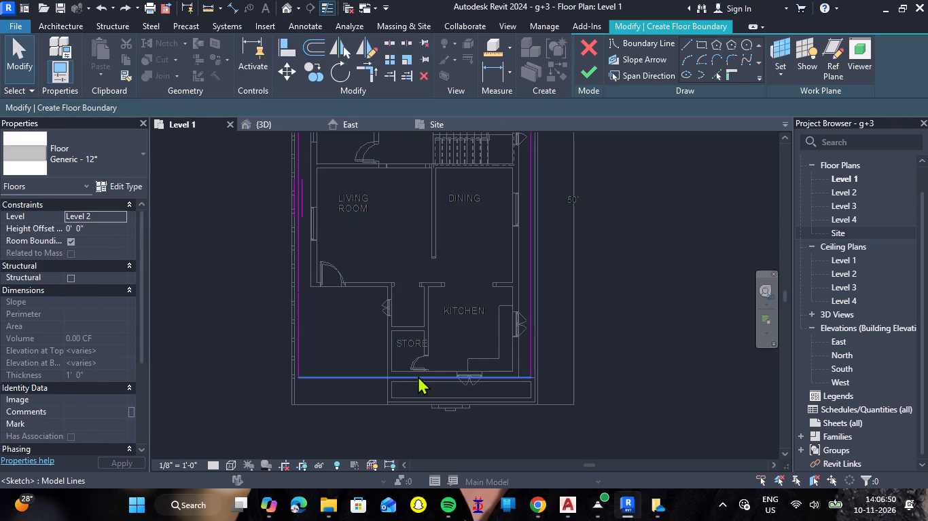
key(Down)
key(Down)
key(Down)
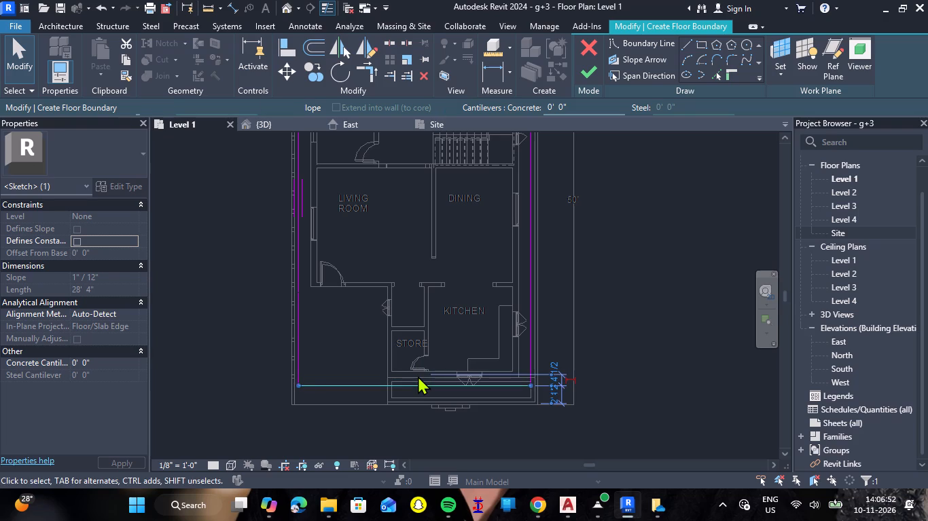
key(Down)
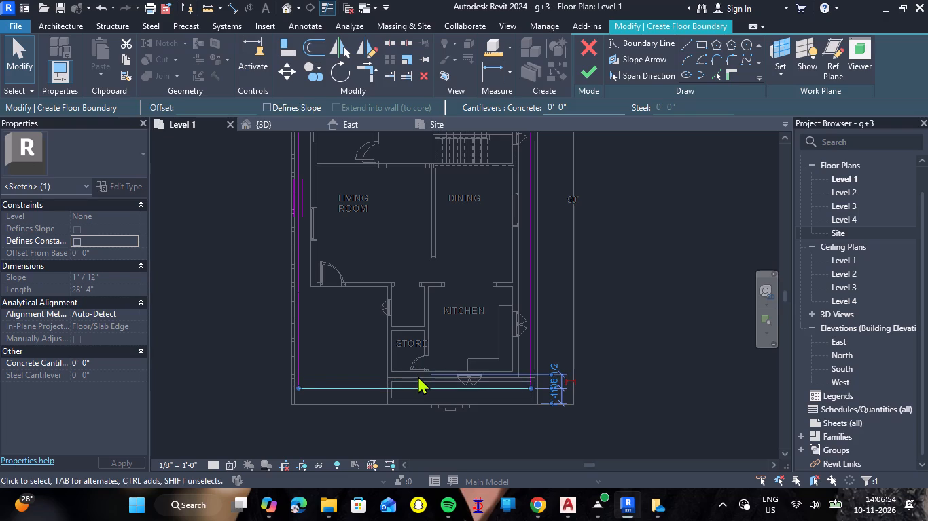
key(Escape)
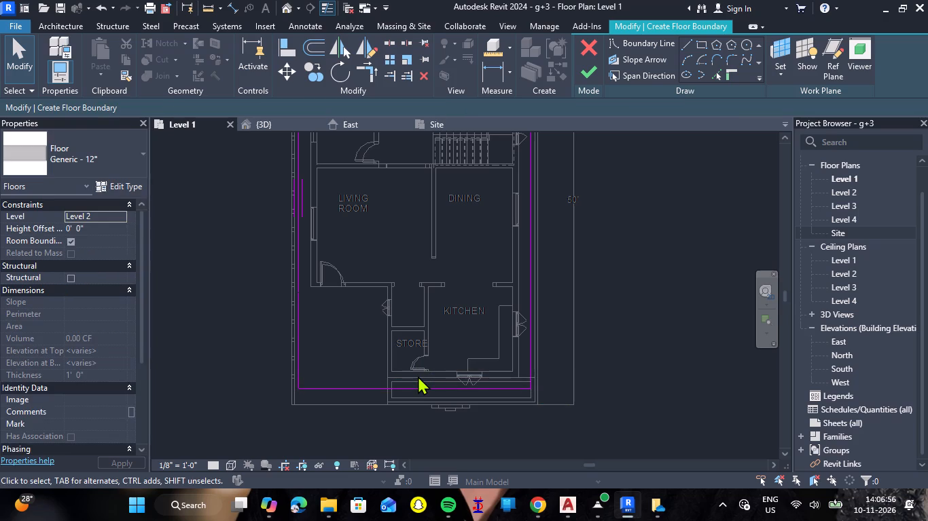
click(587, 74)
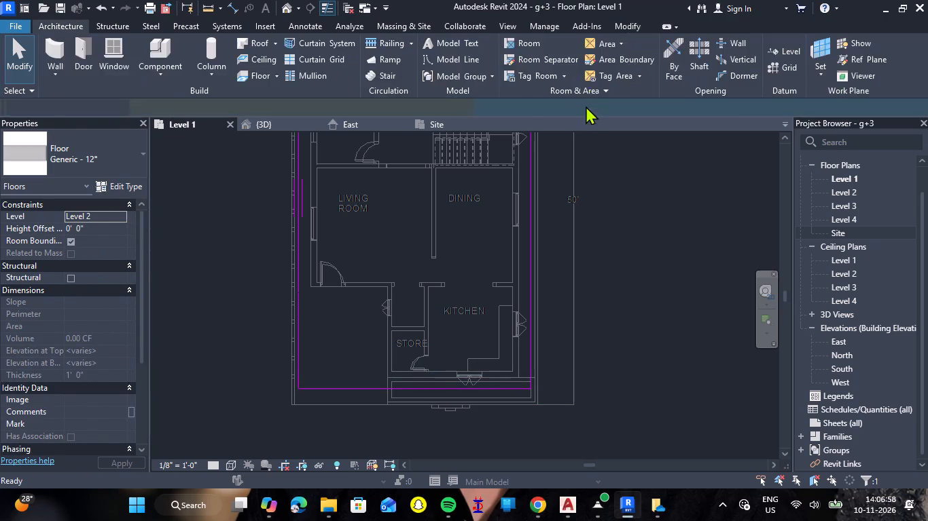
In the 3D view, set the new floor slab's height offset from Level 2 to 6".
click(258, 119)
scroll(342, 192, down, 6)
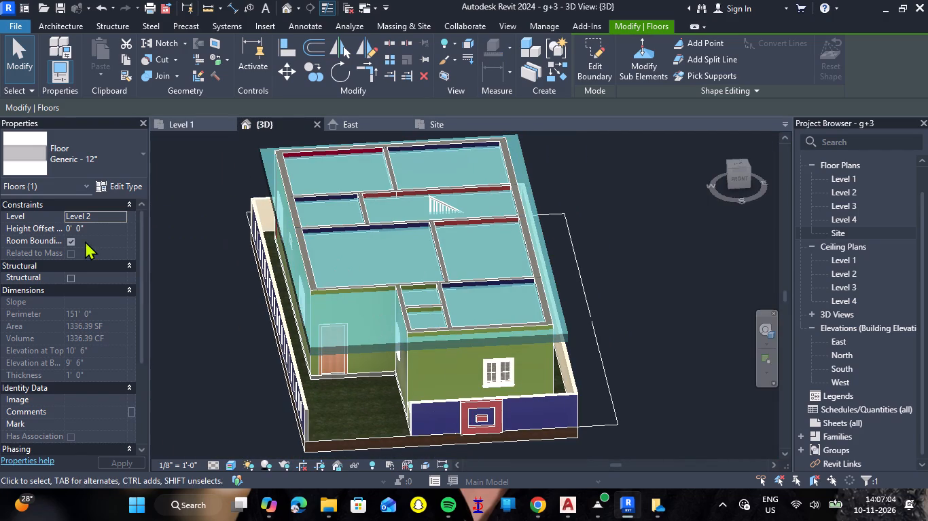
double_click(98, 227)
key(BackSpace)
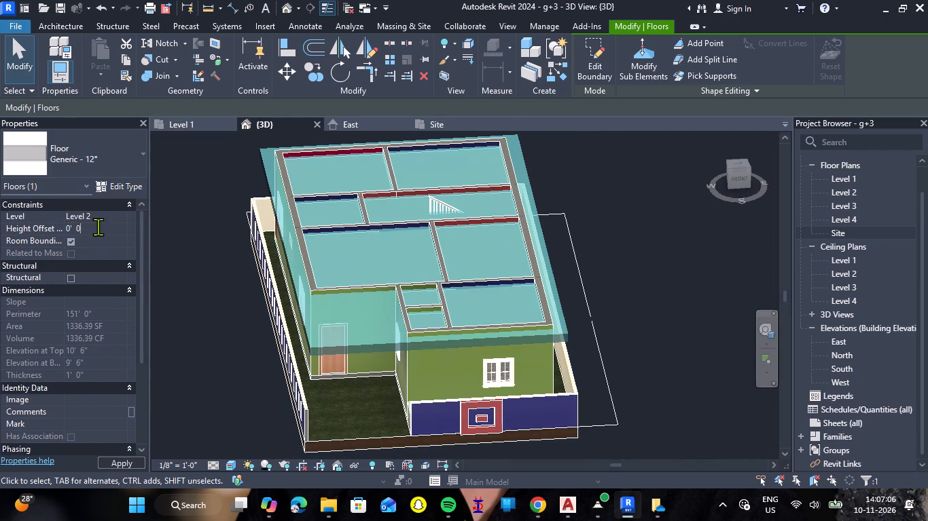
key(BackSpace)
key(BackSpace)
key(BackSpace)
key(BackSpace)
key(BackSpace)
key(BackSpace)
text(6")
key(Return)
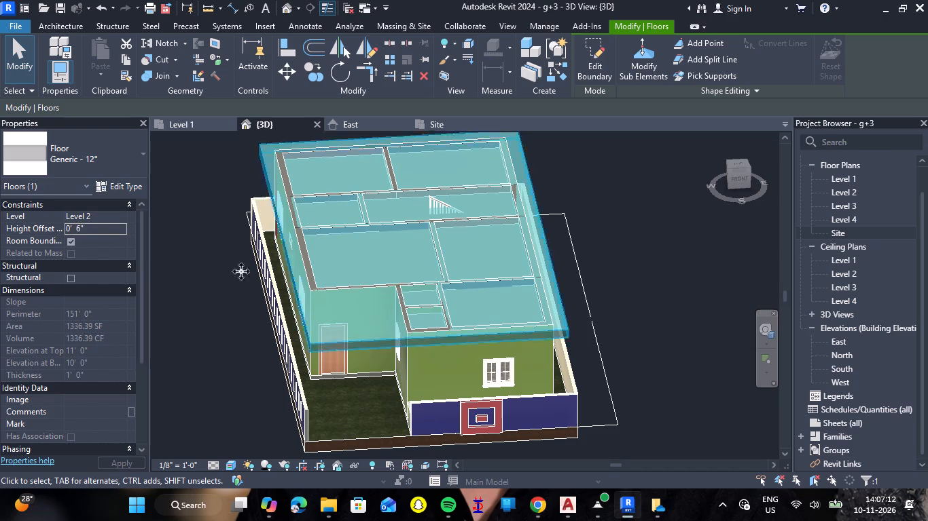
Set the slab's height offset from Level 2 to 1' and deselect it.
click(95, 233)
text(1')
key(Return)
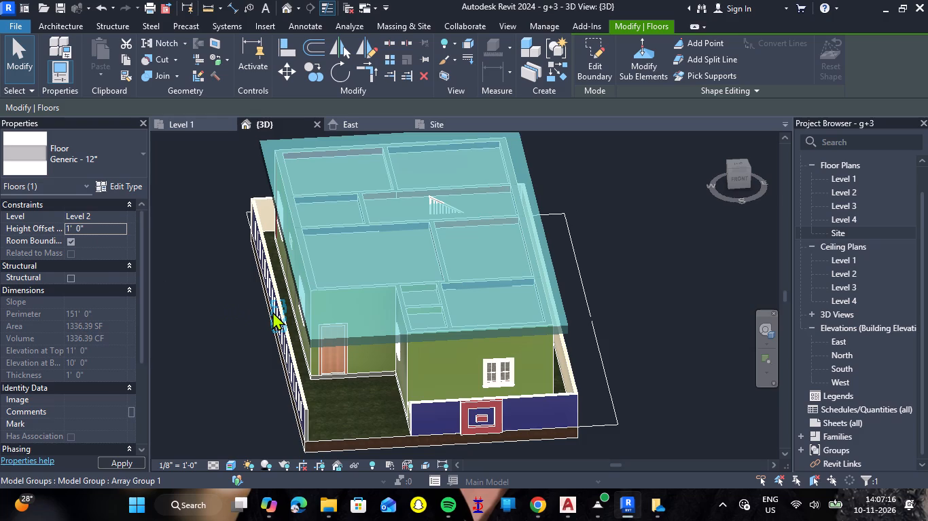
double_click(215, 320)
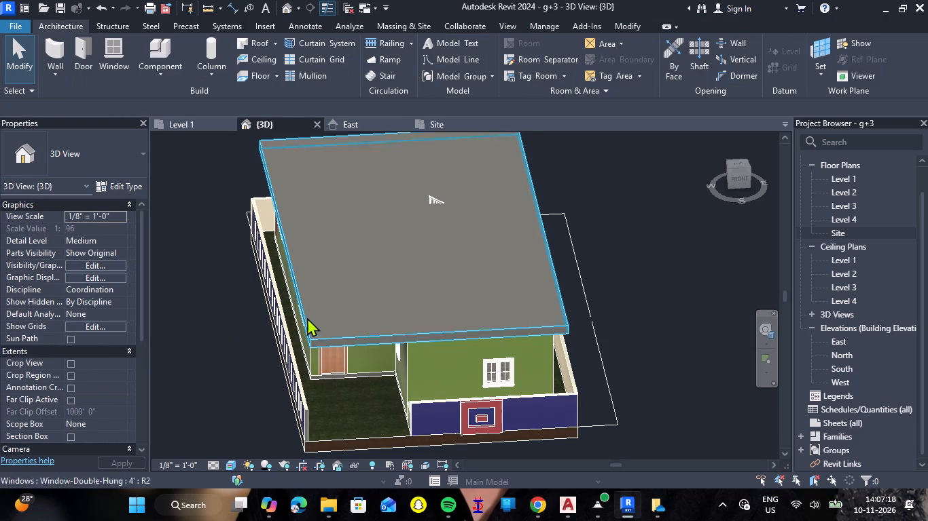
Change the upper floor slab's type to Generic - 6".
click(338, 346)
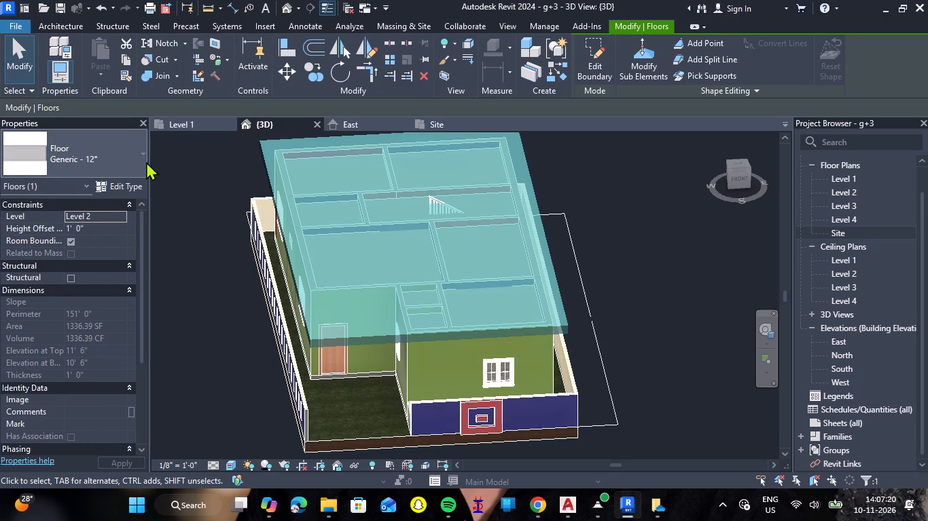
click(146, 154)
scroll(122, 242, up, 6)
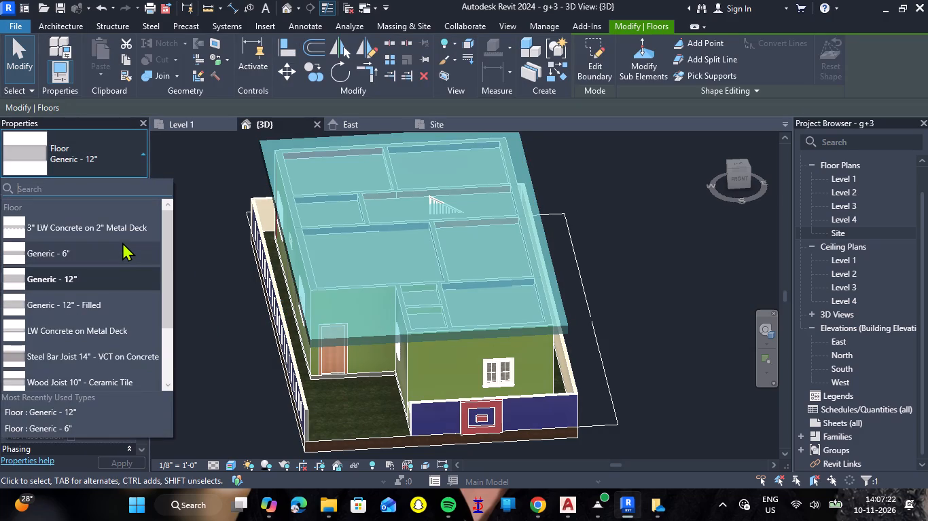
scroll(126, 253, down, 5)
scroll(126, 254, up, 4)
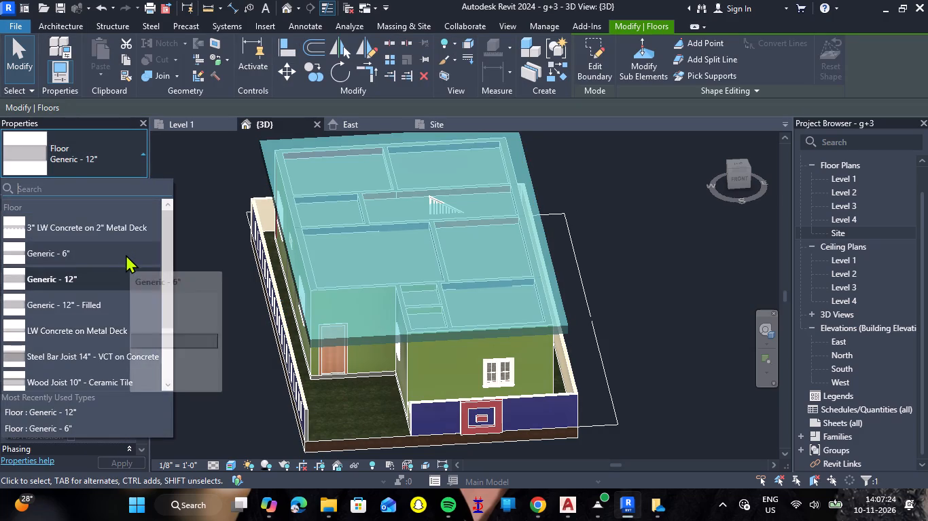
click(119, 253)
click(222, 349)
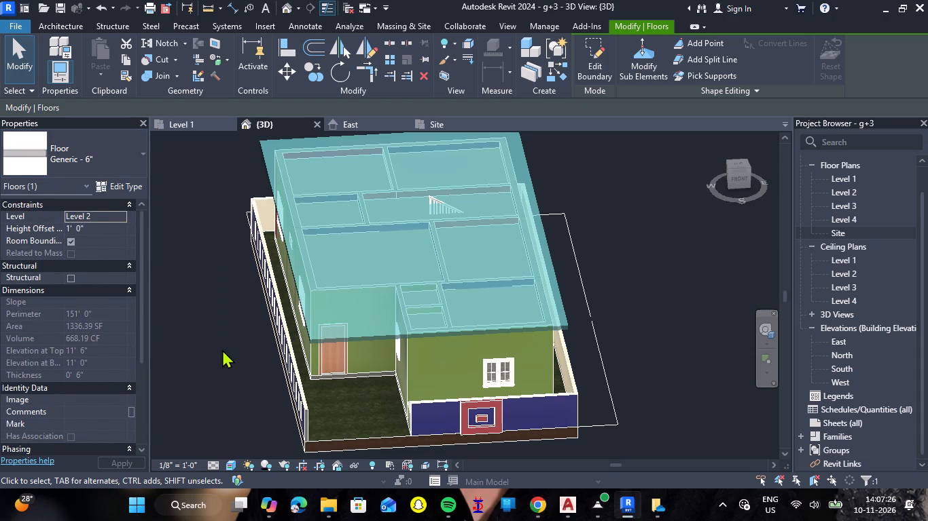
Examine the house in 3D from several sides, checking the new slab's overhang and its fit on the walls.
scroll(346, 393, up, 1)
shift+right_drag(344, 391, 344, 365)
shift+middle_drag(344, 391, 344, 365)
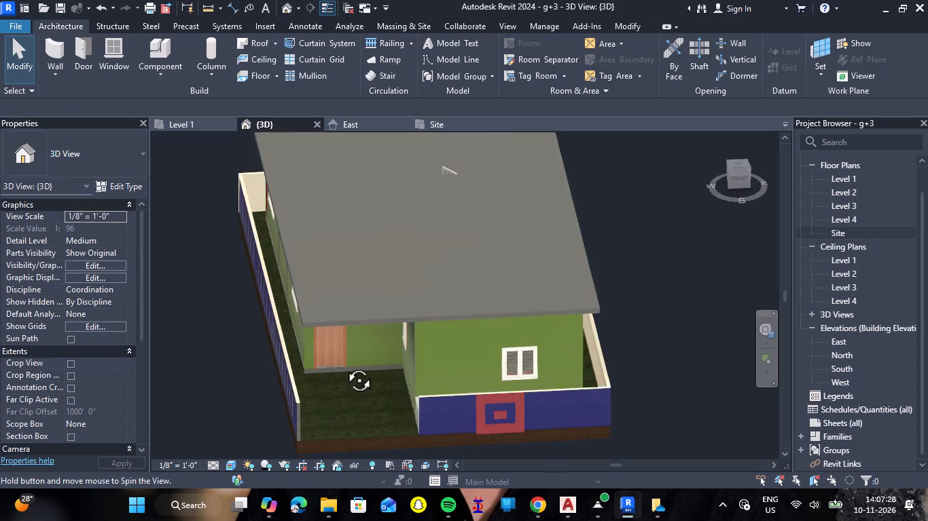
shift+right_drag(344, 365, 361, 298)
shift+middle_drag(344, 365, 361, 298)
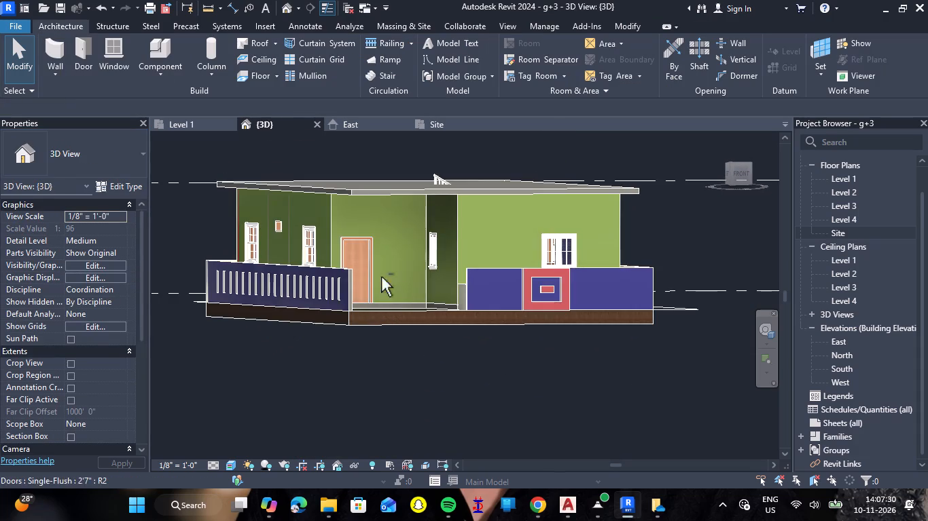
shift+right_drag(381, 277, 554, 328)
shift+middle_drag(381, 277, 554, 328)
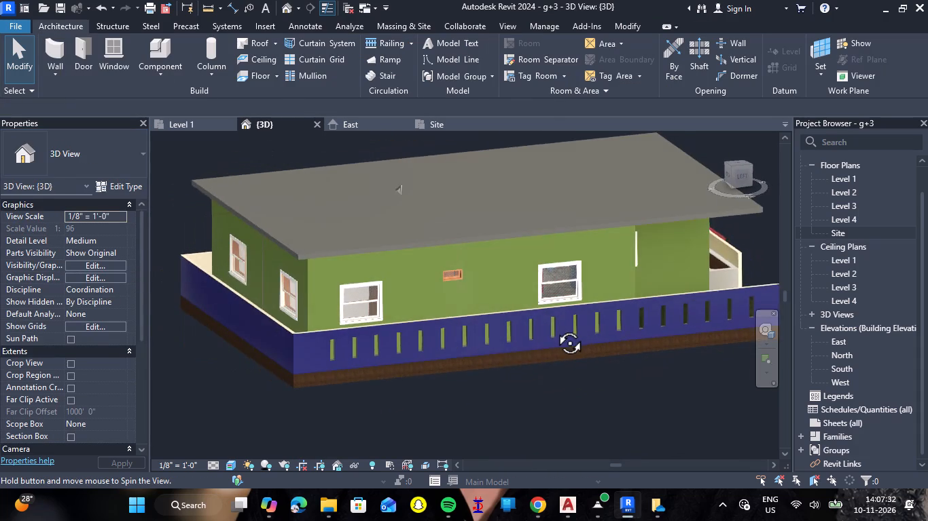
shift+right_drag(554, 328, 361, 320)
shift+middle_drag(554, 328, 361, 320)
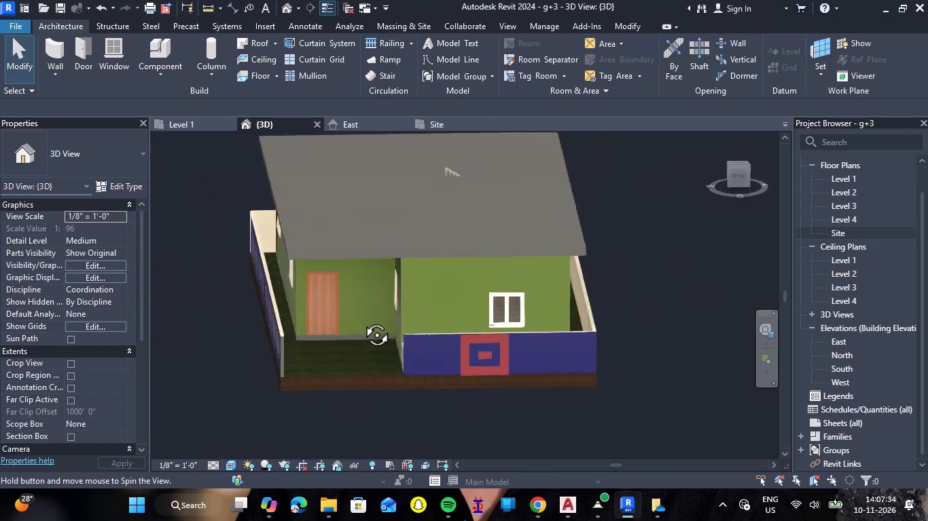
shift+middle_drag(361, 320, 368, 313)
shift+right_drag(361, 320, 368, 313)
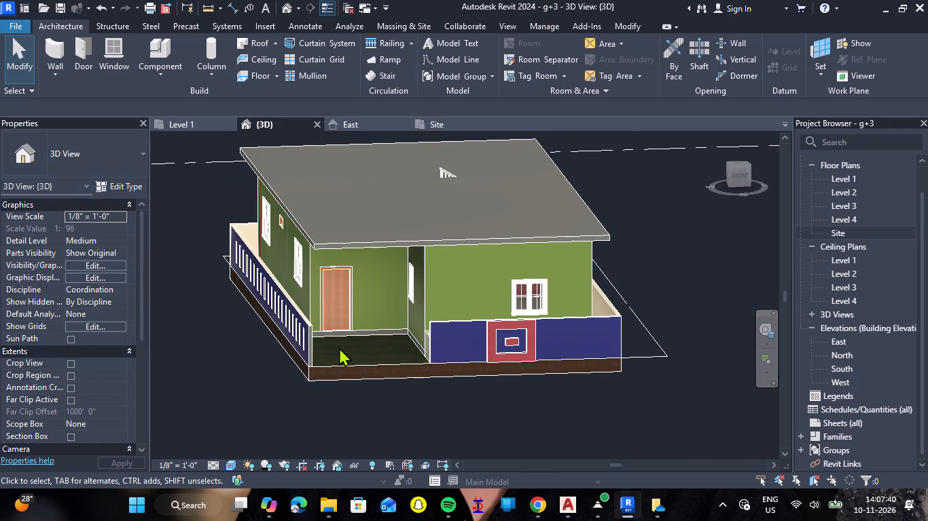
shift+right_drag(346, 353, 325, 361)
shift+middle_drag(346, 353, 325, 361)
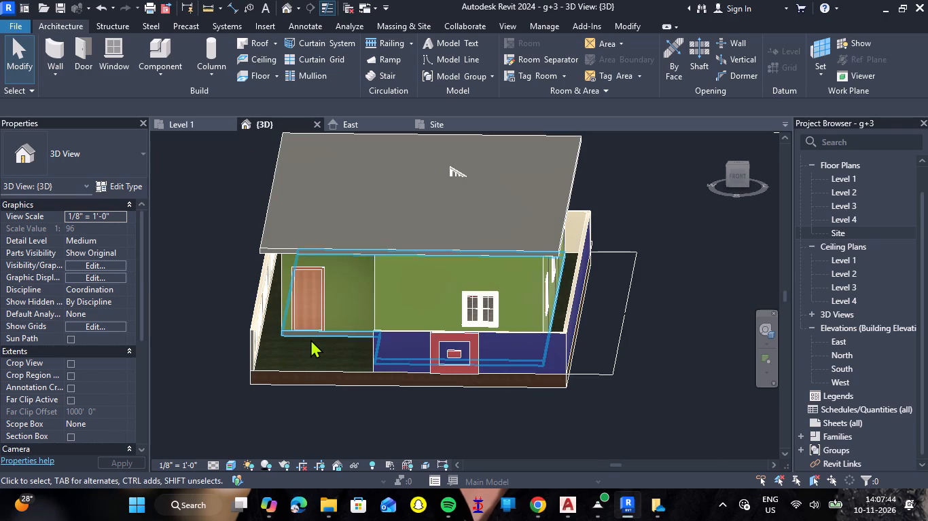
scroll(310, 341, down, 1)
shift+middle_drag(302, 345, 387, 326)
shift+right_drag(367, 336, 387, 326)
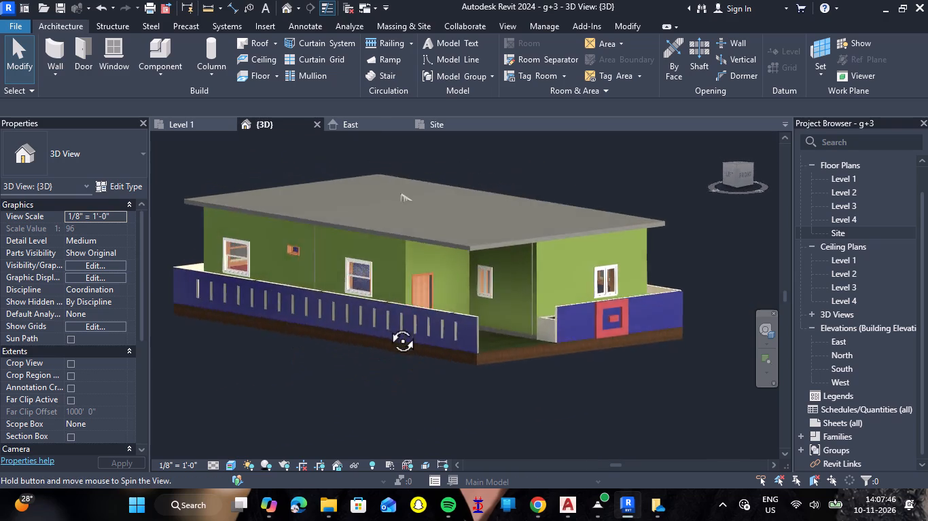
shift+middle_drag(387, 326, 389, 367)
shift+right_drag(387, 326, 389, 367)
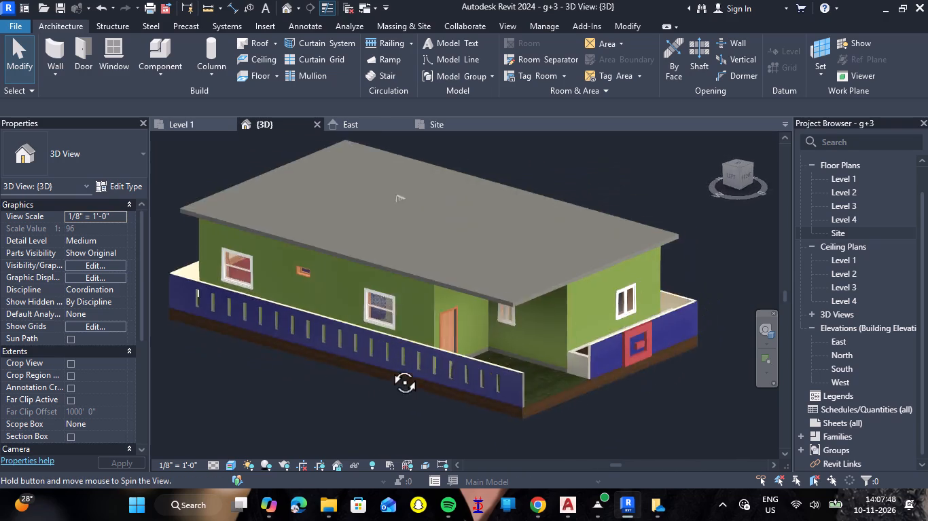
shift+middle_drag(389, 367, 313, 349)
shift+right_drag(389, 367, 313, 349)
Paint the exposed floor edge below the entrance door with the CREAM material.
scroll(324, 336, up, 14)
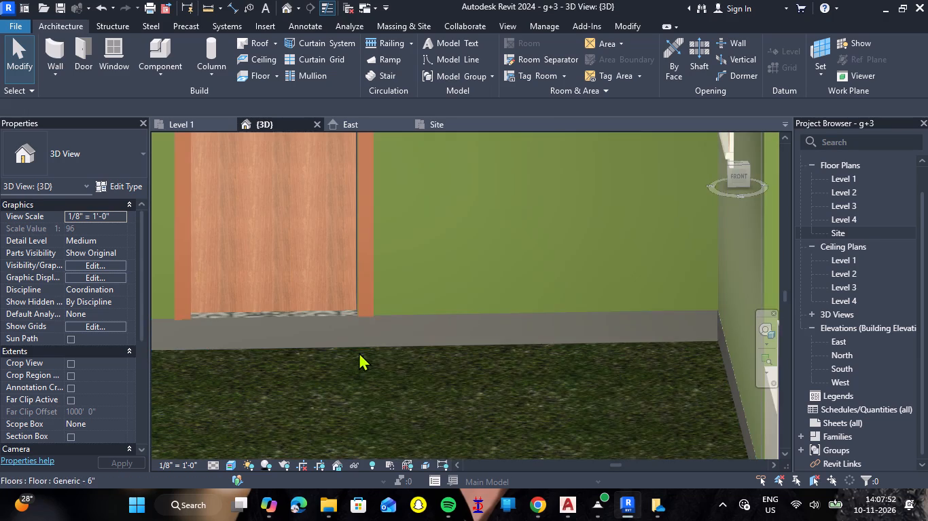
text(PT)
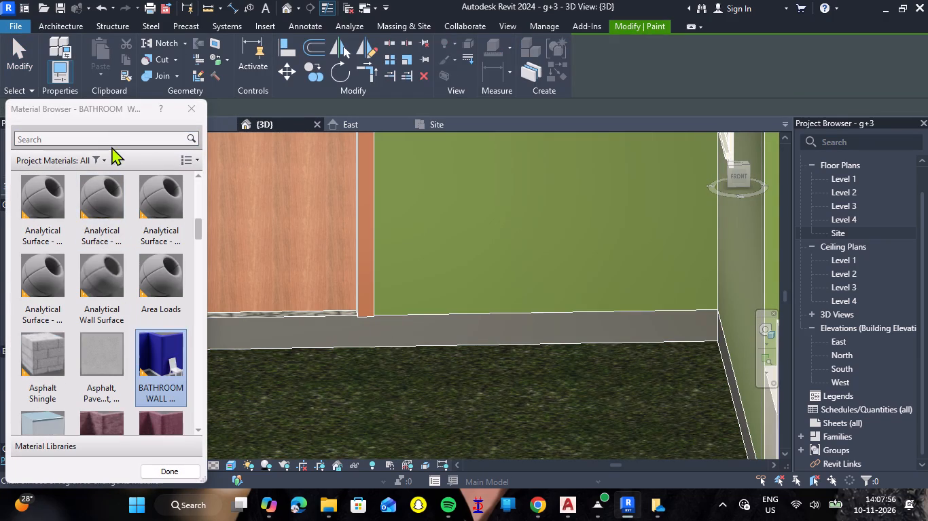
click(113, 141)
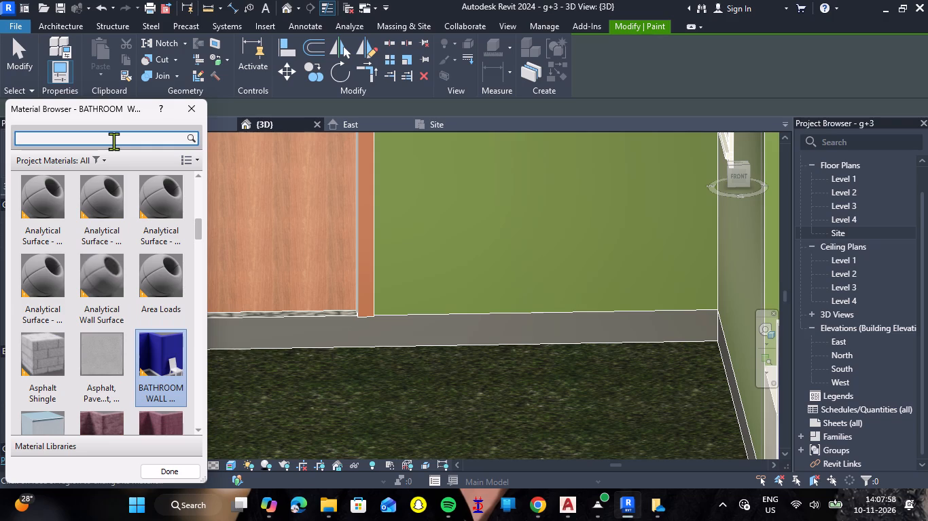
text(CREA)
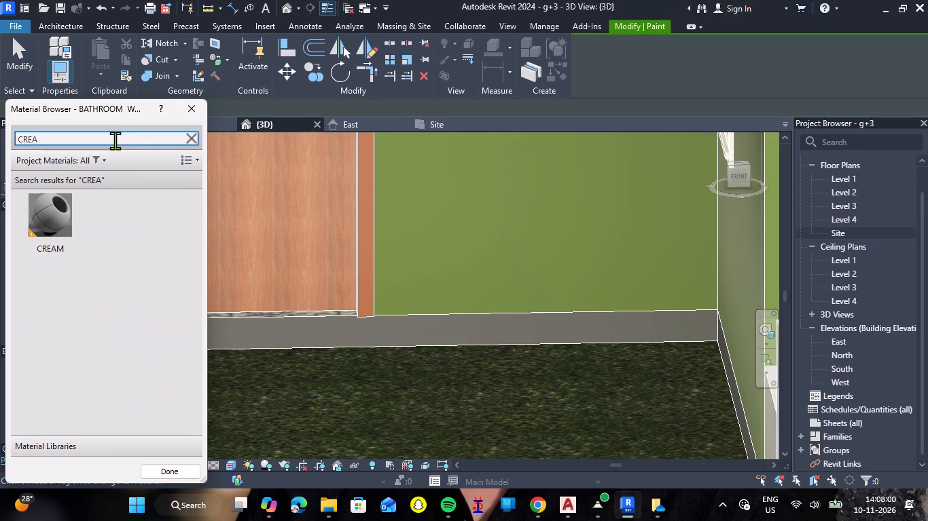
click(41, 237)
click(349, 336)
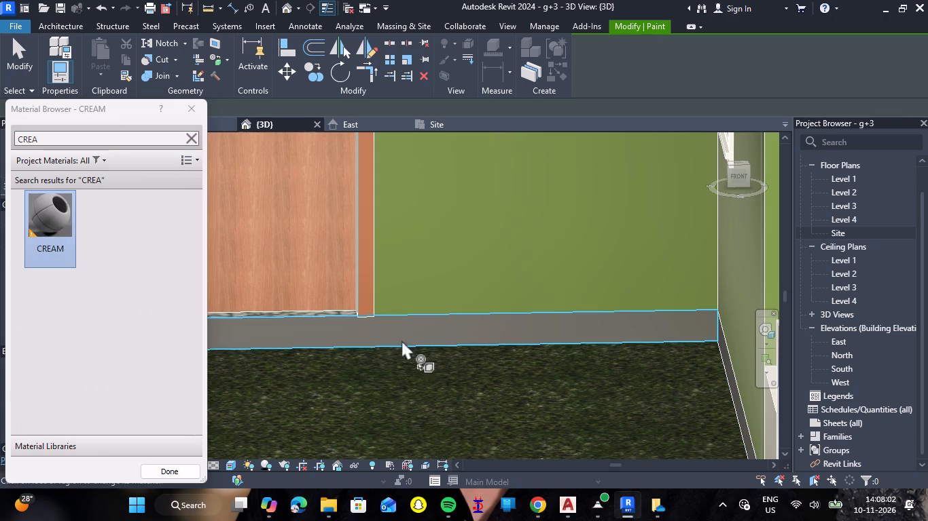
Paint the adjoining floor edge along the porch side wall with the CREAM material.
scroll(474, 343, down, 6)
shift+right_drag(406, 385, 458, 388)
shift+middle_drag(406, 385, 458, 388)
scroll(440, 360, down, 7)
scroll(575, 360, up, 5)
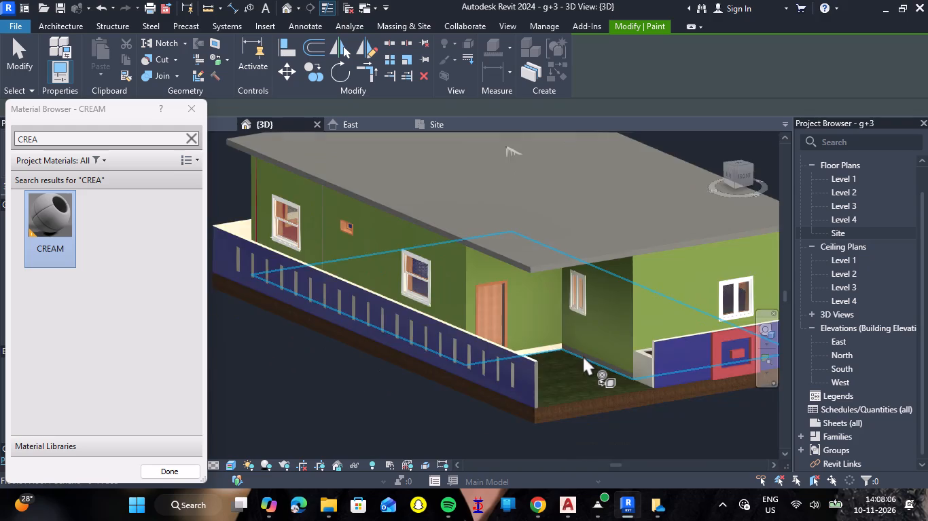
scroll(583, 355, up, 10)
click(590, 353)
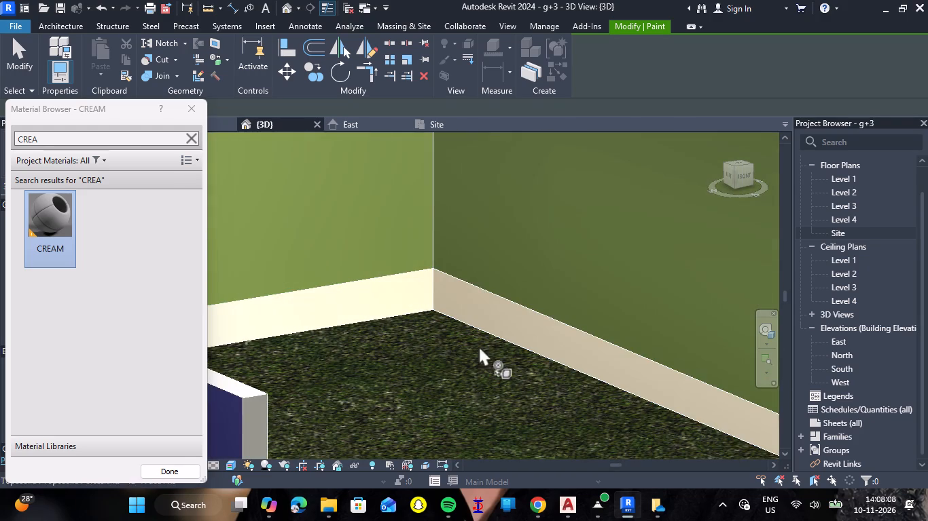
Repaint both floor edges meeting at the porch's inner corner with the Clad - White material.
click(128, 143)
key(BackSpace)
text(WHITE)
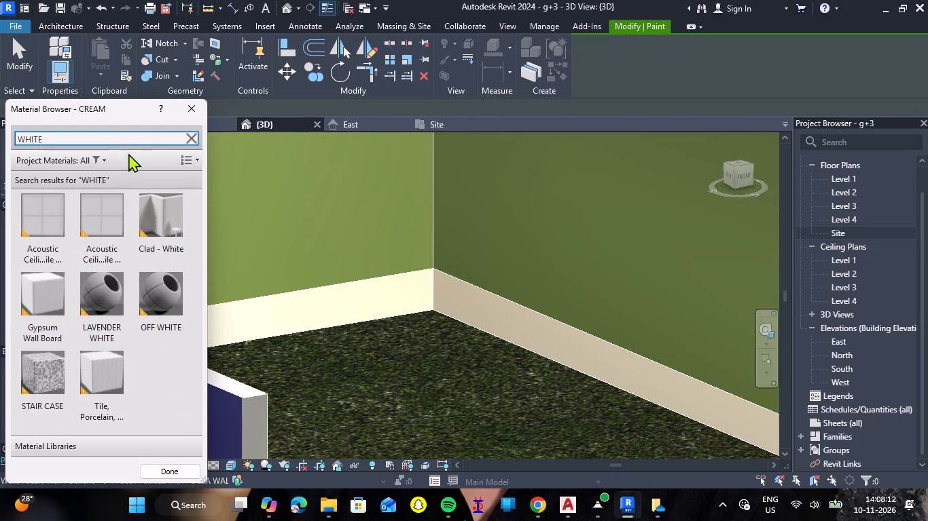
click(149, 216)
click(346, 309)
click(481, 315)
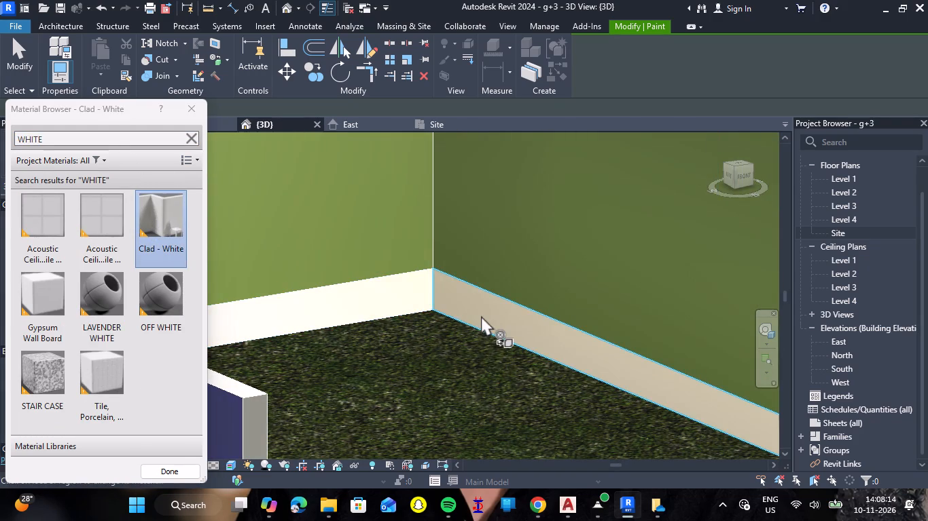
scroll(293, 318, down, 7)
scroll(355, 338, down, 7)
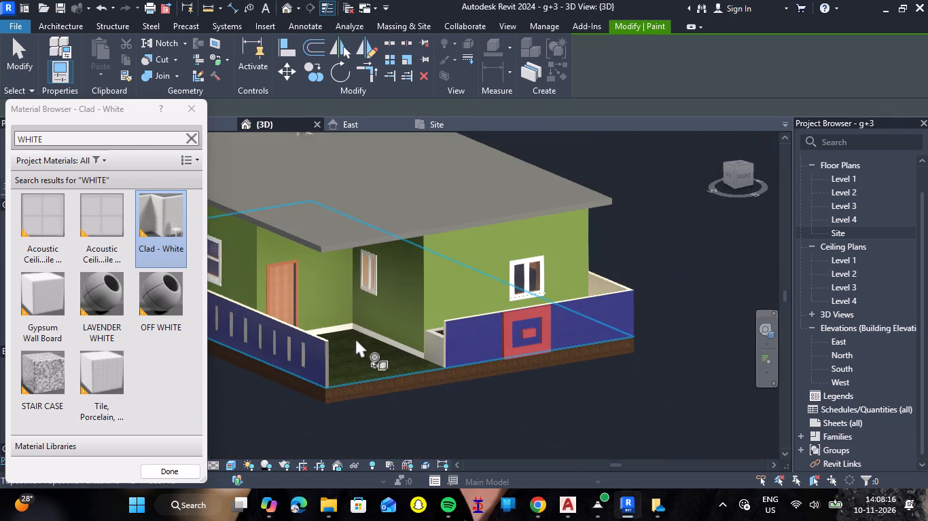
Finish painting and examine the house's front, long side and back in 3D for other exposed floor edges.
shift+right_drag(346, 347, 296, 368)
shift+middle_drag(346, 347, 296, 368)
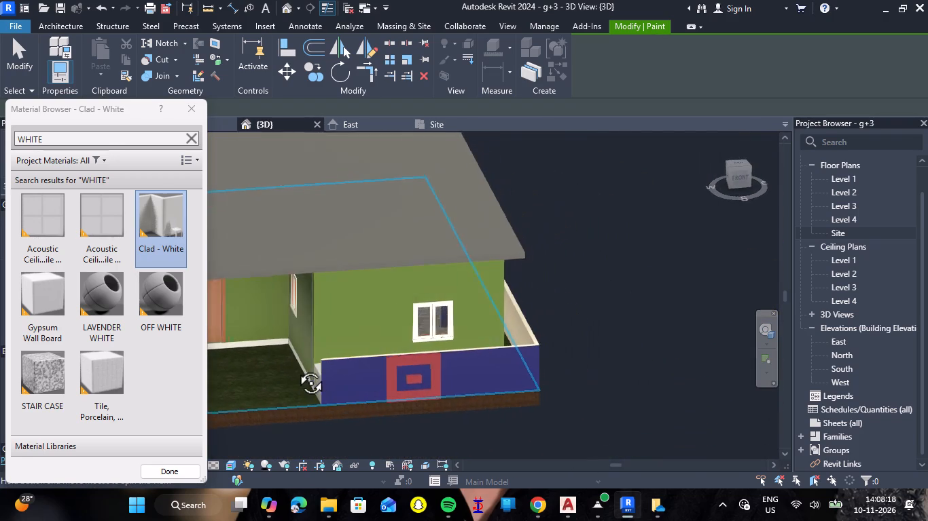
shift+right_drag(296, 368, 144, 345)
shift+middle_drag(296, 368, 144, 345)
shift+scroll(144, 345, up, 1)
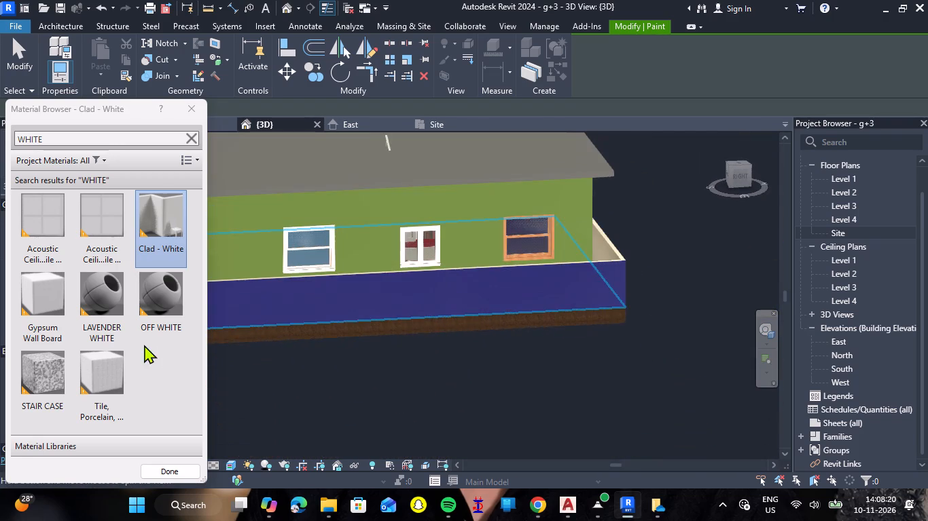
shift+right_drag(537, 361, 386, 390)
shift+middle_drag(537, 361, 386, 390)
shift+middle_drag(410, 367, 400, 423)
shift+right_drag(410, 367, 400, 423)
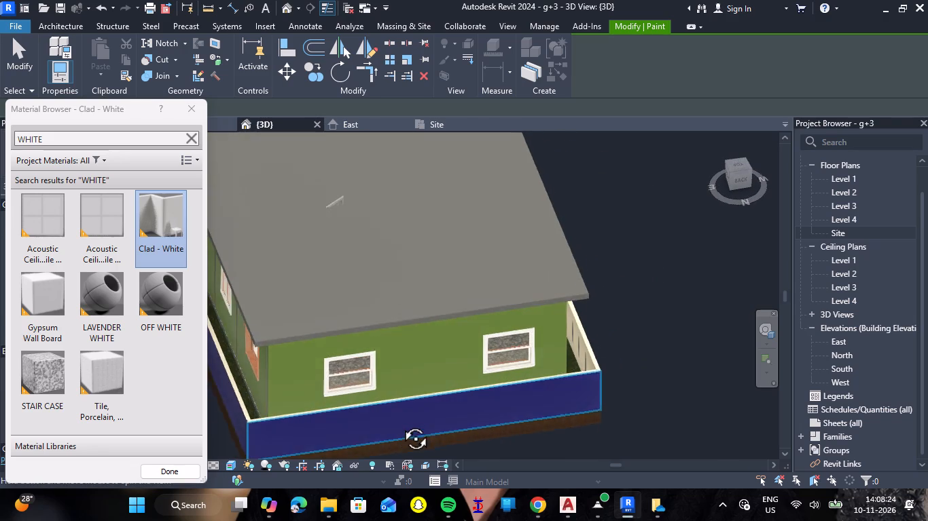
shift+middle_drag(400, 423, 399, 431)
shift+right_drag(400, 423, 399, 431)
click(194, 113)
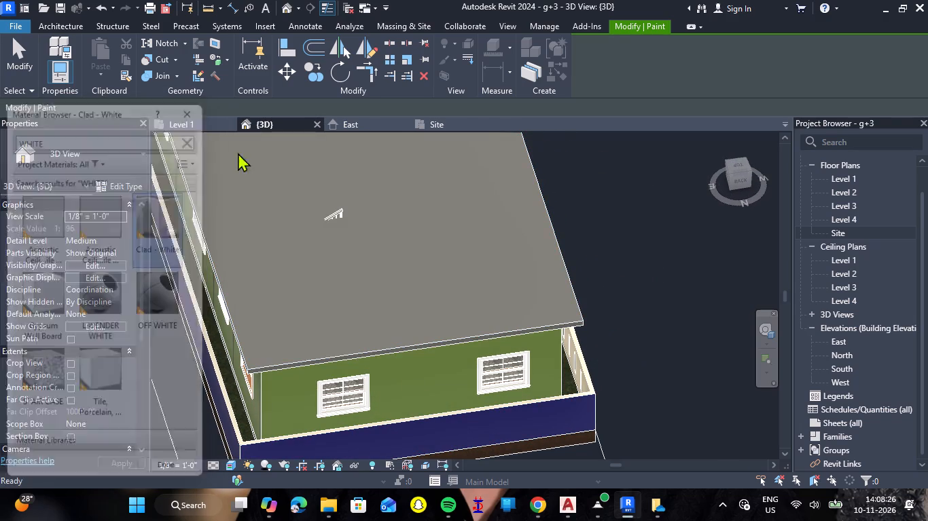
scroll(344, 305, down, 6)
scroll(335, 341, up, 8)
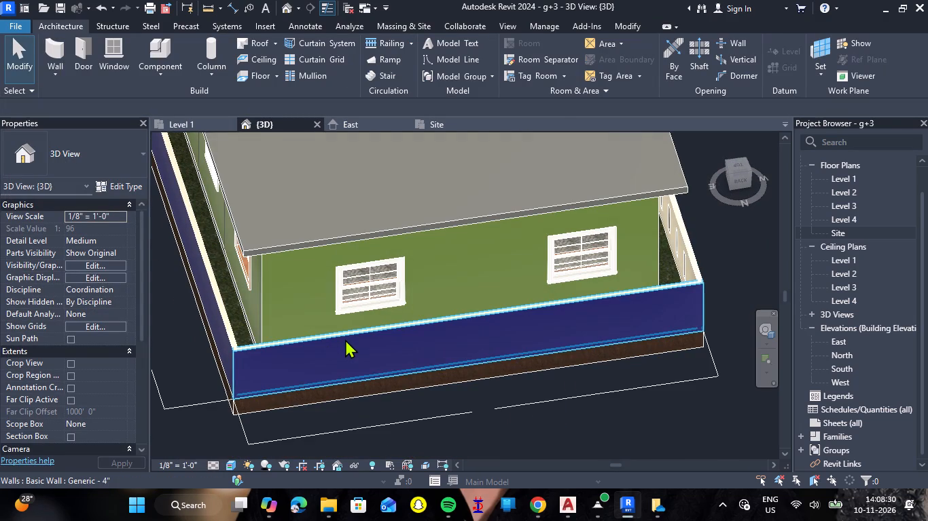
scroll(459, 383, down, 8)
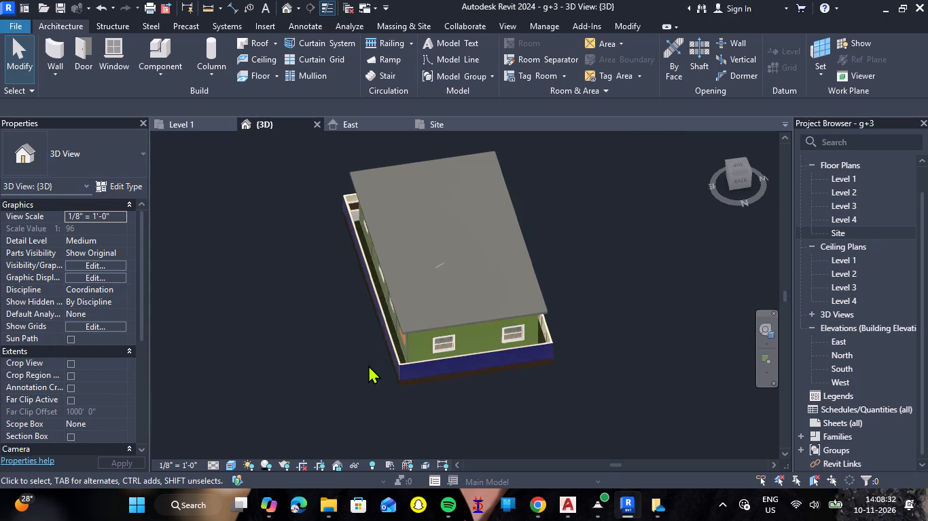
Temporarily hide the two Generic - 4" boundary walls that meet at the house's back corner.
shift+right_drag(366, 364, 425, 294)
shift+middle_click(366, 364)
shift+middle_drag(370, 355, 408, 299)
scroll(403, 298, up, 8)
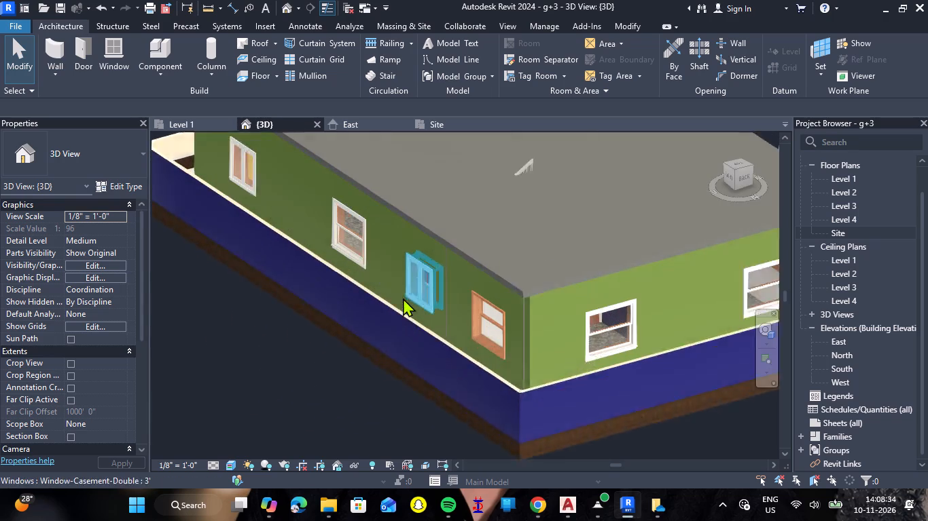
click(476, 359)
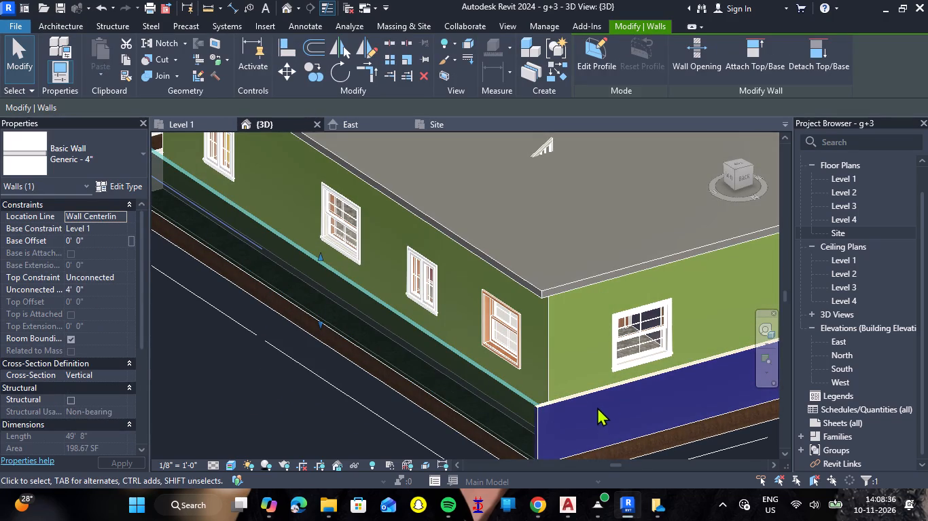
ctrl+click(586, 397)
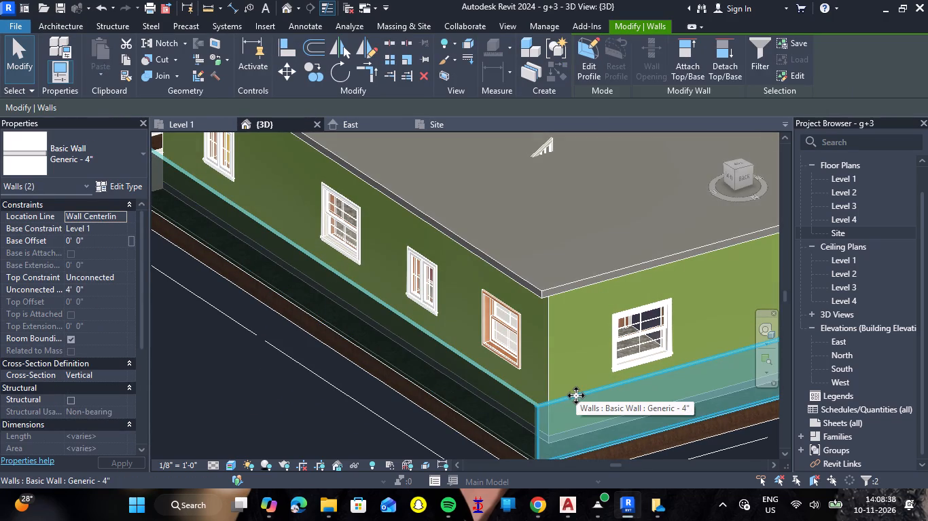
text(HH)
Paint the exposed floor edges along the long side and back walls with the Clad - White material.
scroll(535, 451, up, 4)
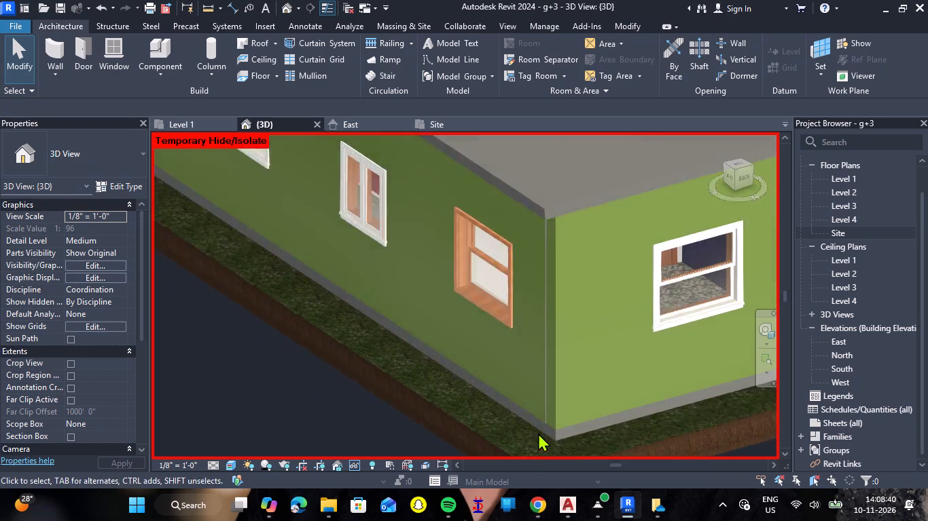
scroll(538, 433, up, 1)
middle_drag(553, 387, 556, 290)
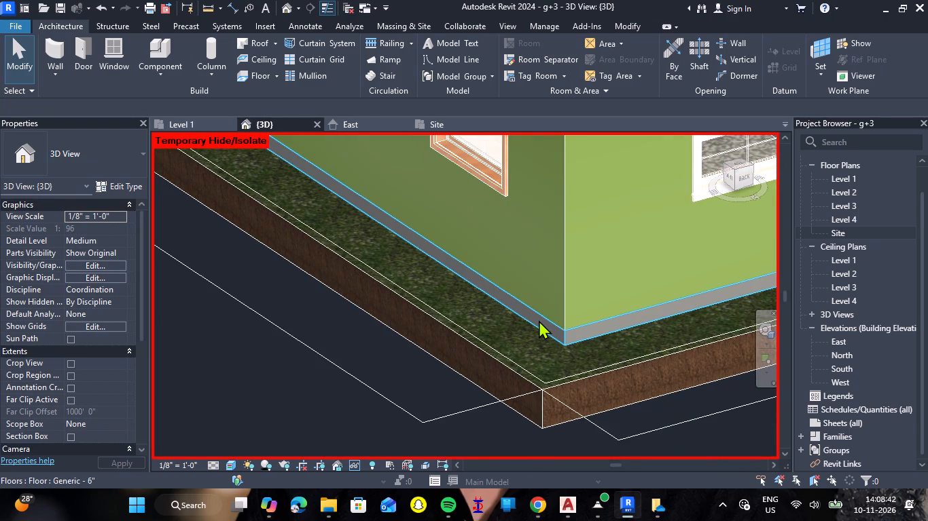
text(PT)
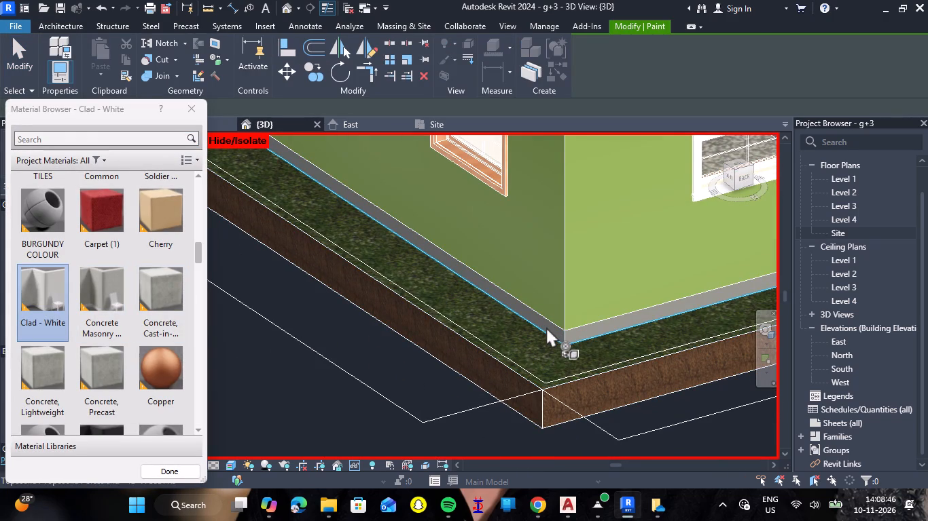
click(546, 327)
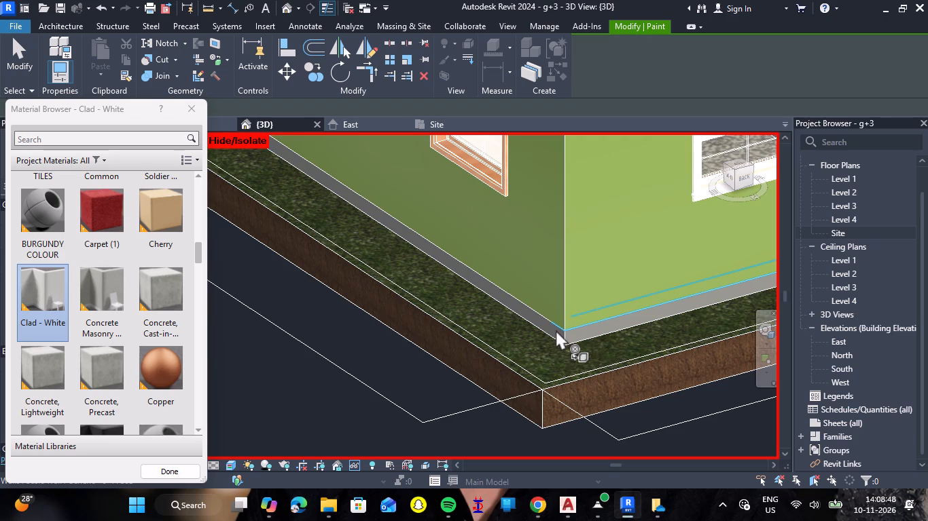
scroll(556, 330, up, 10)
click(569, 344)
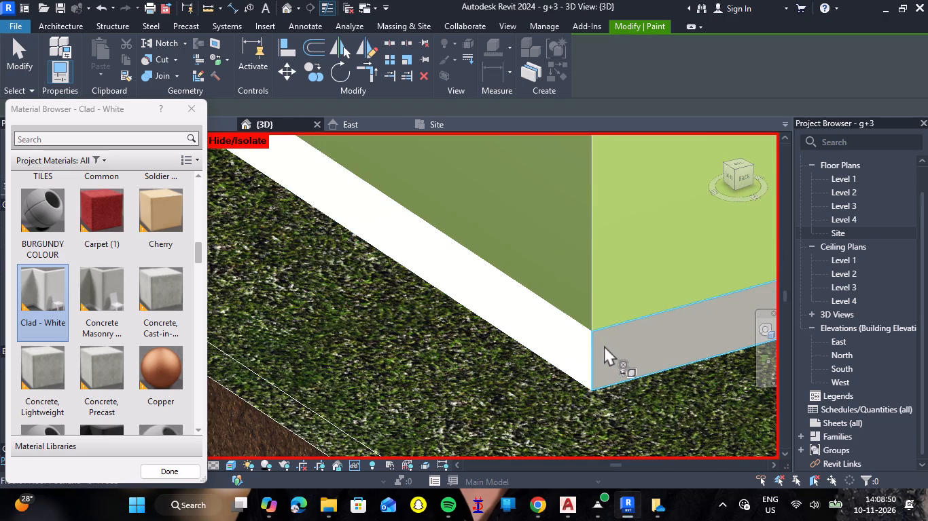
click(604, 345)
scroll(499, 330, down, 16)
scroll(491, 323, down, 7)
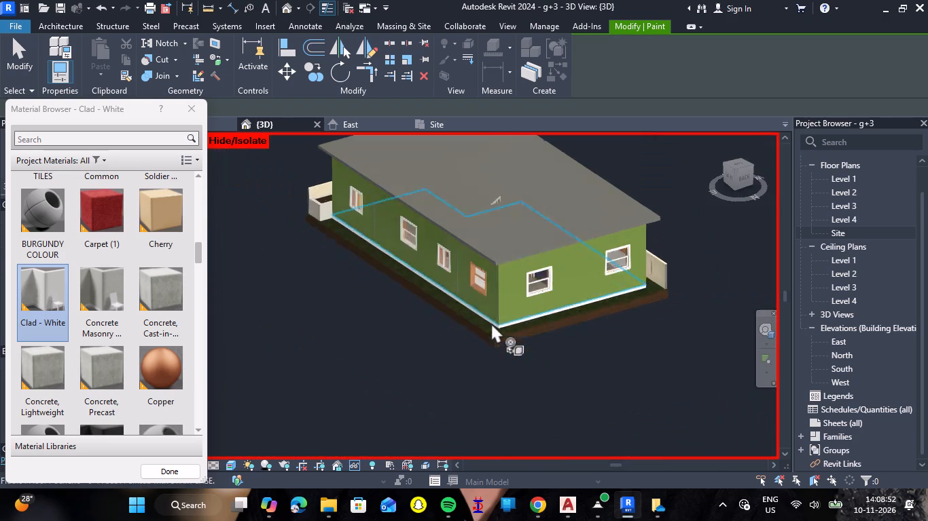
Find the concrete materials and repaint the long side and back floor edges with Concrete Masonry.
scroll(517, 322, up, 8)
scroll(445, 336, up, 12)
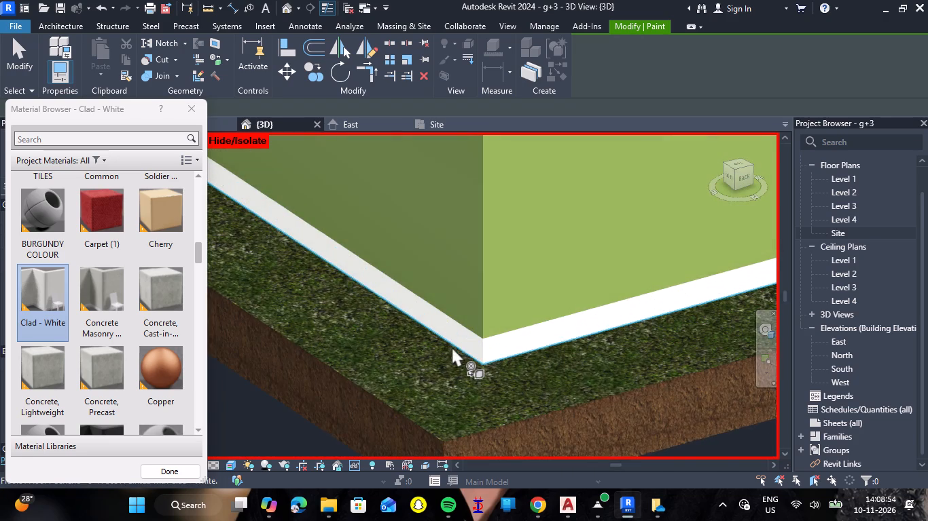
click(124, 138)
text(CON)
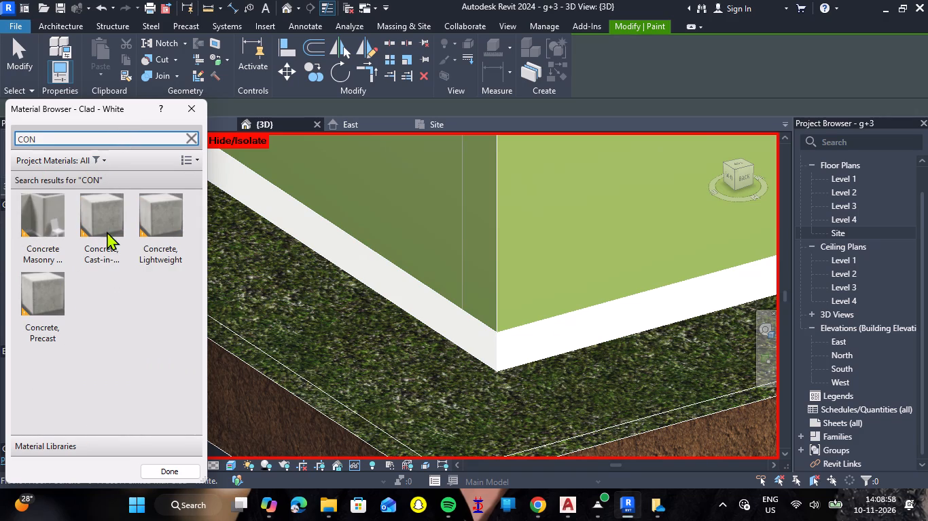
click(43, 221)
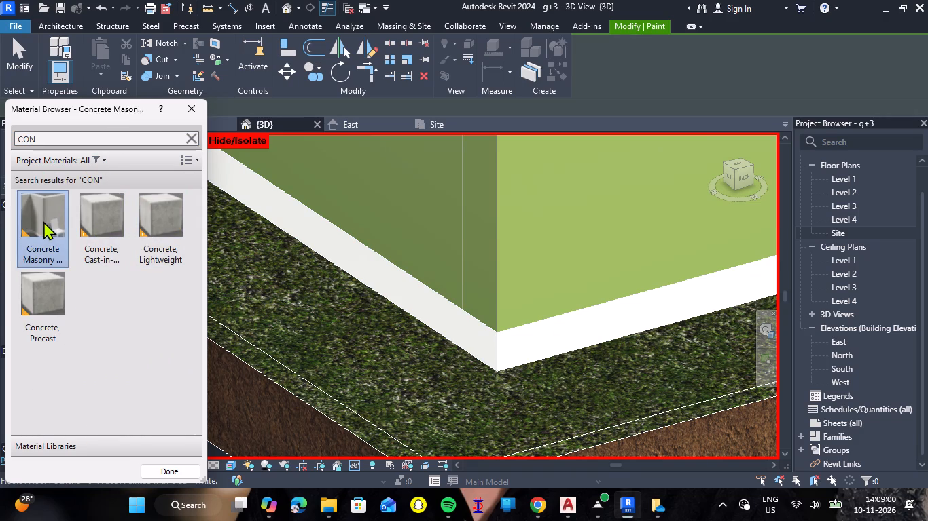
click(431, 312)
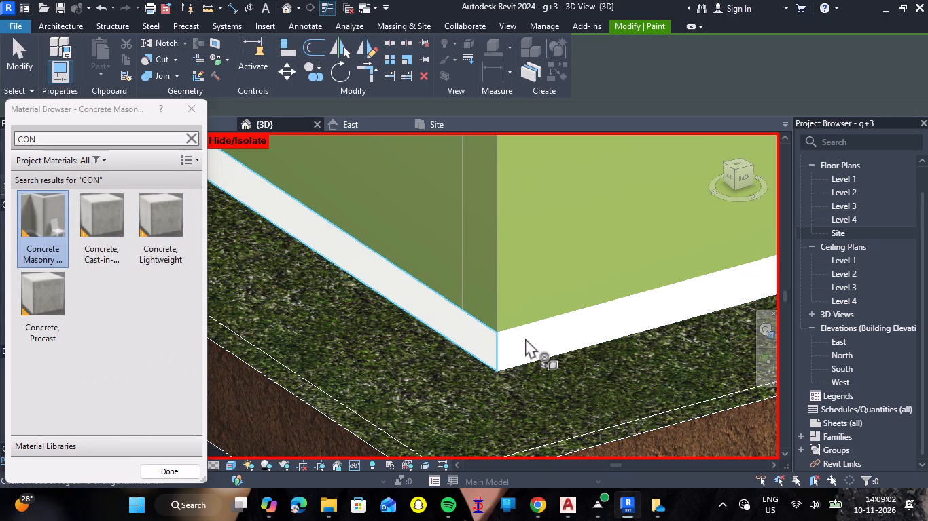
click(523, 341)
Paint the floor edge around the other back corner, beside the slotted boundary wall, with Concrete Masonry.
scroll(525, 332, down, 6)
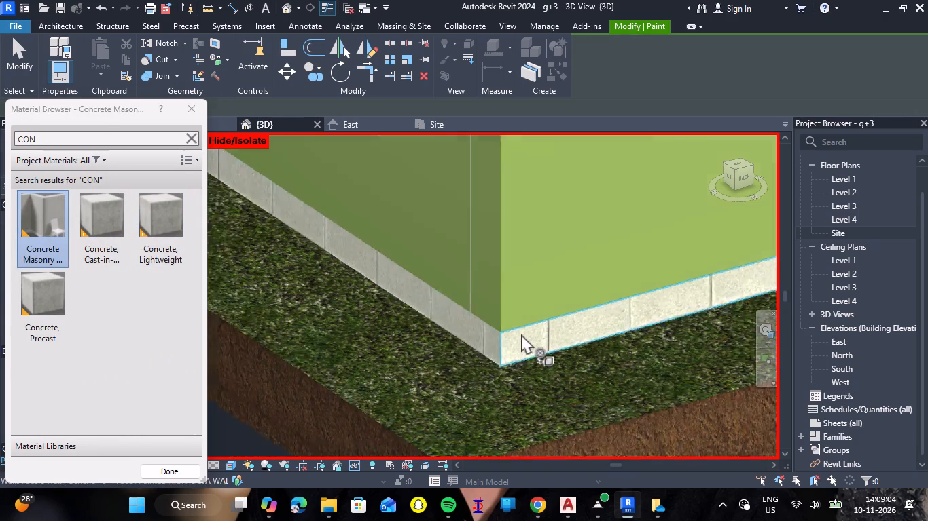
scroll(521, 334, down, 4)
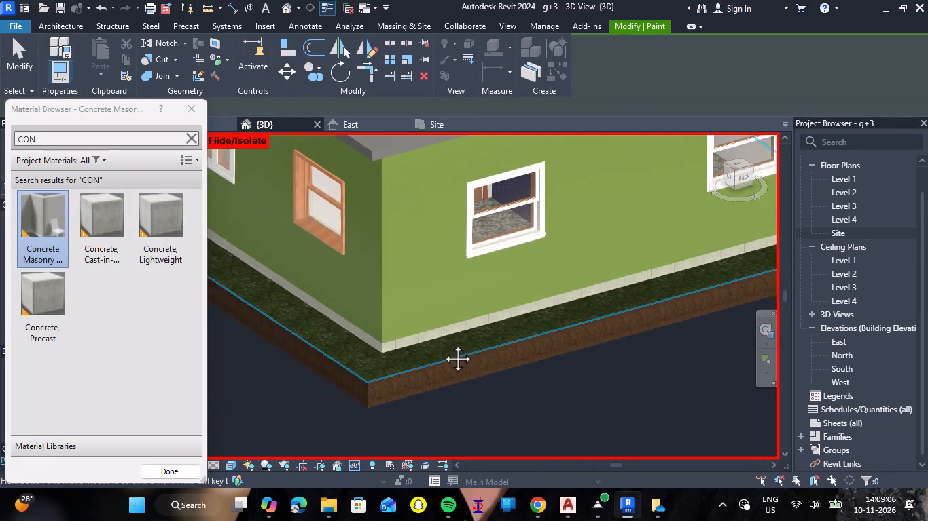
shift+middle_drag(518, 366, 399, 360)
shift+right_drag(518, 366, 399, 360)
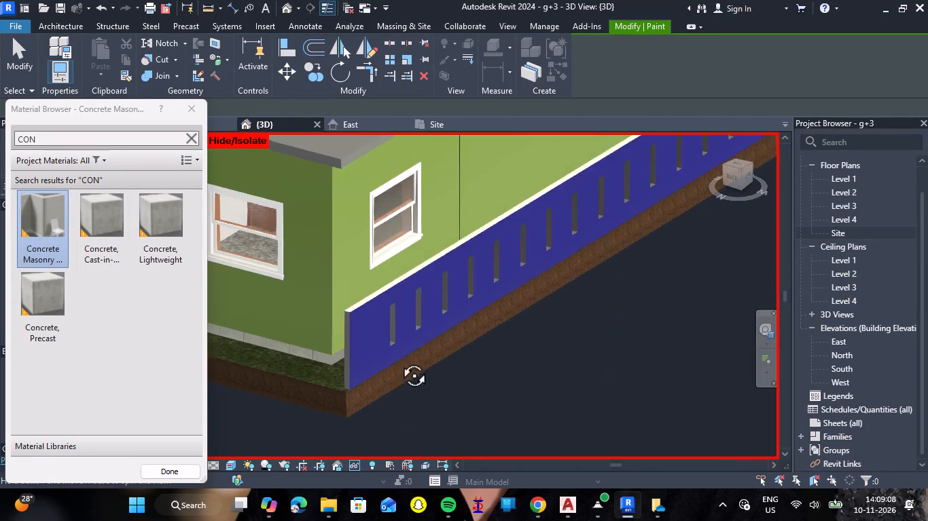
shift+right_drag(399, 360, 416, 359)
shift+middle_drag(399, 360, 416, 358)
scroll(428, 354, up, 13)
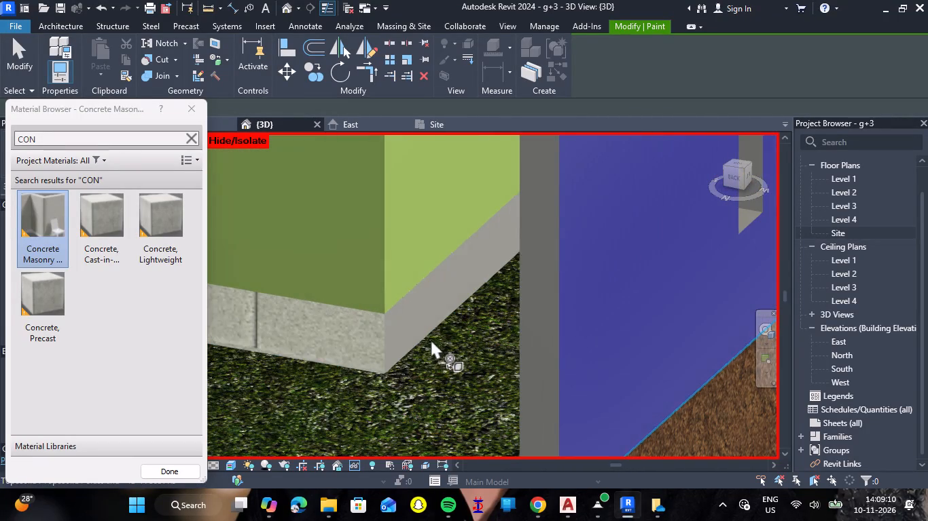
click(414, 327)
Repaint the floor edges beside the slotted wall, along the back and along the long side with the Concrete, Cast-in-... material.
click(106, 242)
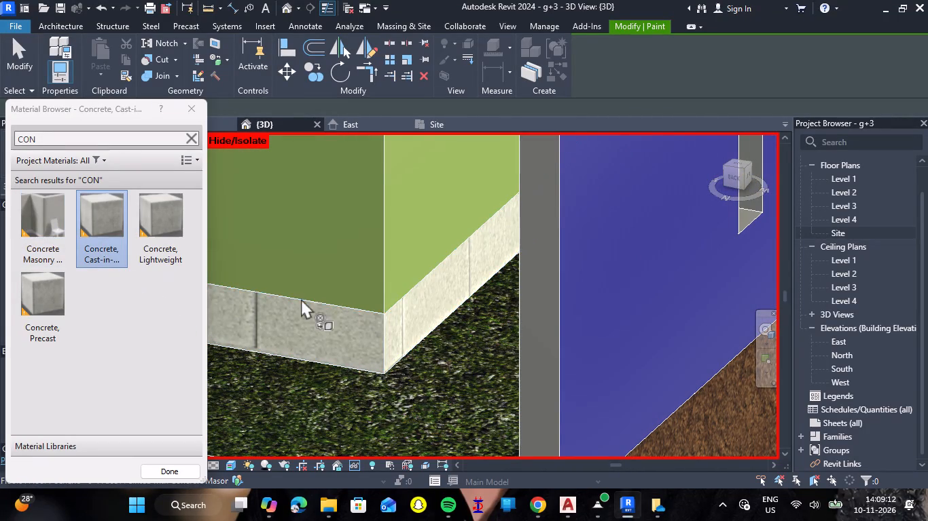
click(397, 322)
click(355, 347)
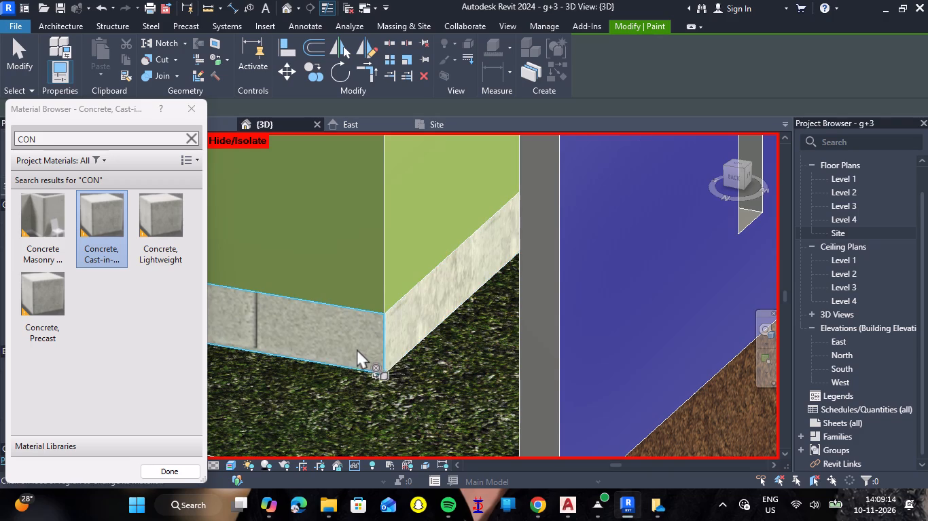
scroll(383, 355, down, 11)
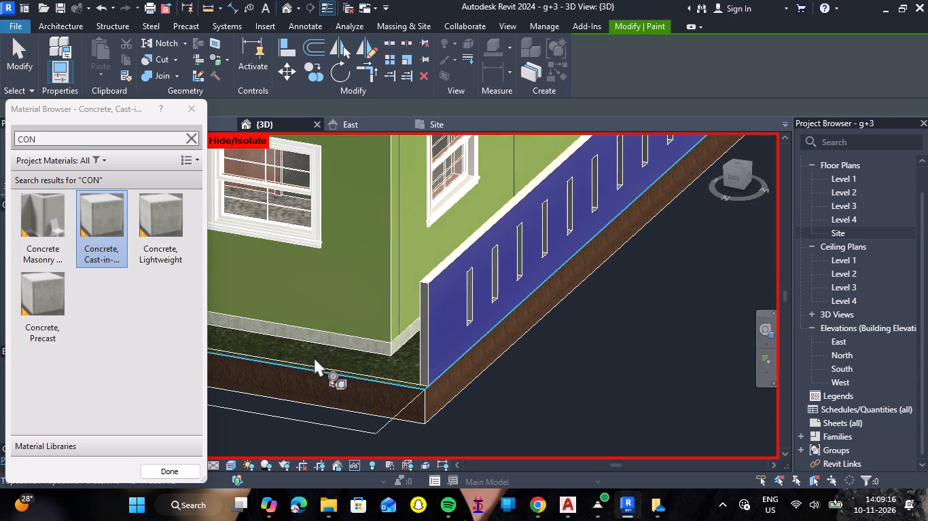
shift+middle_drag(313, 357, 461, 350)
shift+right_drag(313, 357, 461, 350)
scroll(487, 260, up, 6)
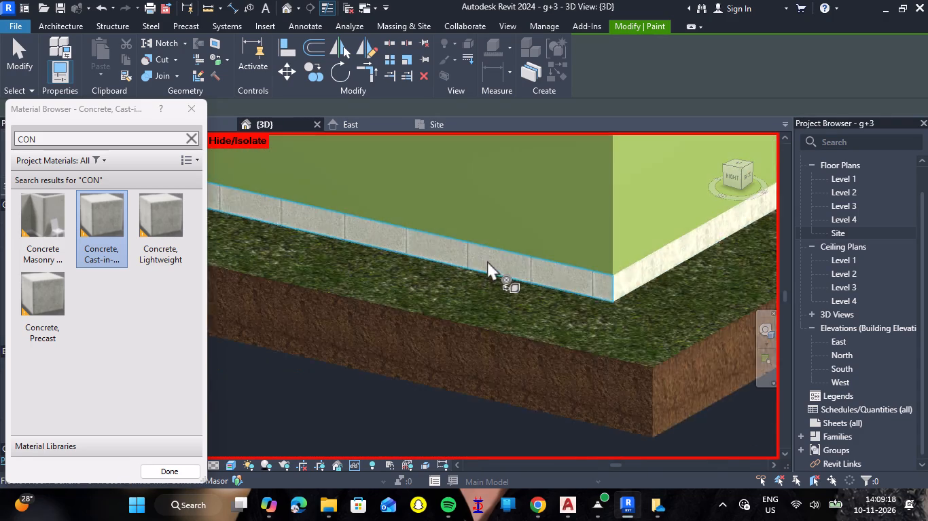
scroll(487, 260, up, 2)
click(487, 260)
Repaint both floor edges meeting at the entrance porch's inner corner with the Concrete, Cast-in-... material.
scroll(484, 300, down, 14)
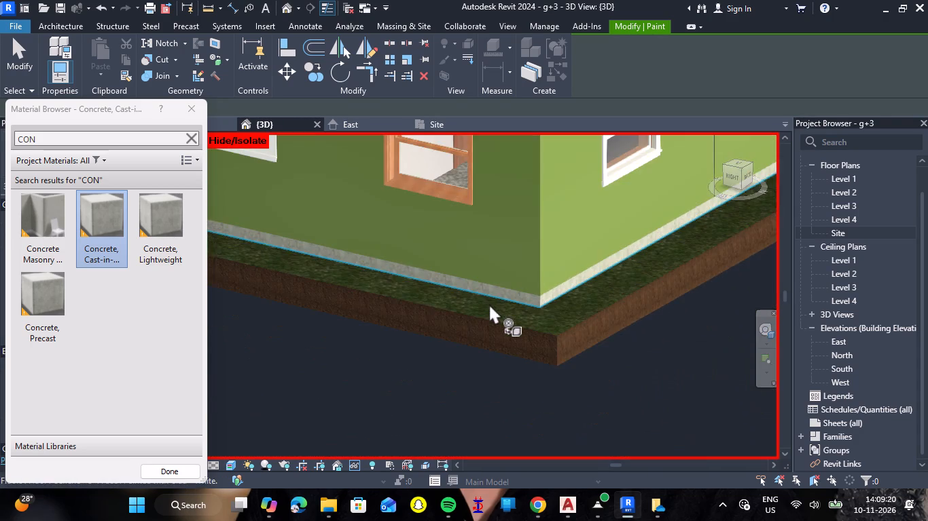
scroll(489, 304, down, 6)
shift+right_drag(353, 282, 520, 291)
shift+middle_drag(353, 282, 520, 291)
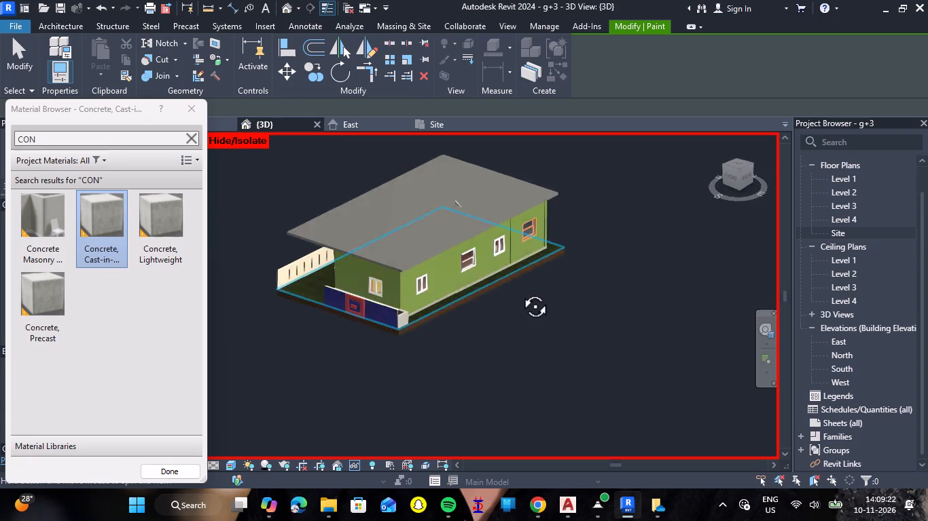
shift+right_drag(520, 291, 635, 279)
shift+middle_drag(520, 291, 635, 279)
scroll(476, 303, up, 9)
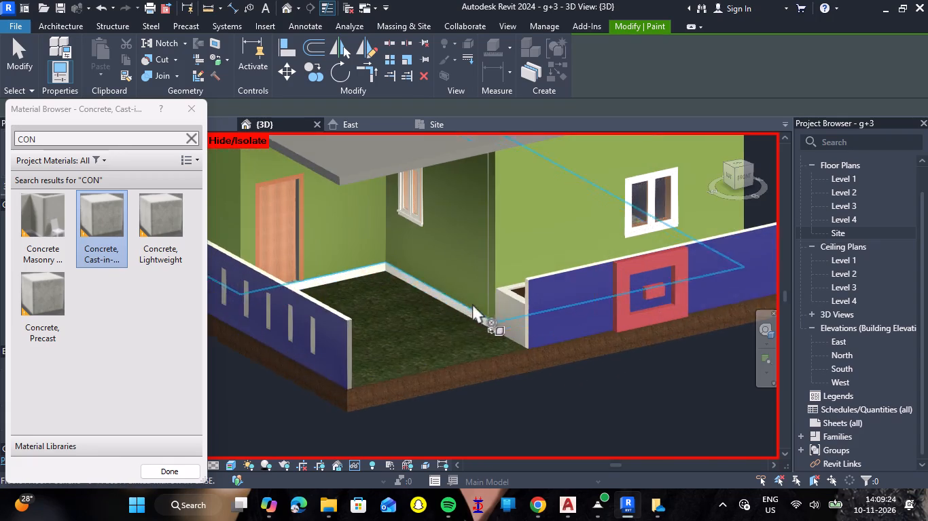
scroll(452, 328, up, 8)
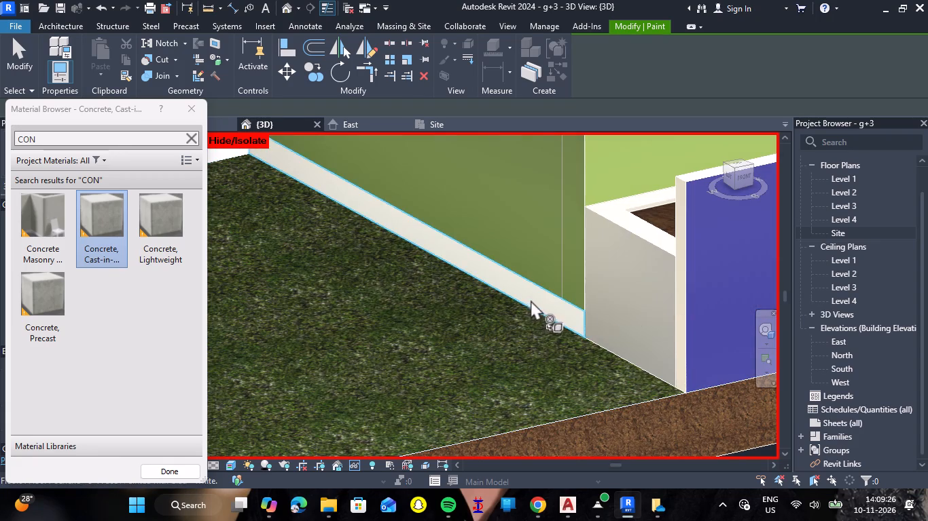
click(533, 298)
scroll(514, 312, down, 7)
scroll(346, 260, up, 9)
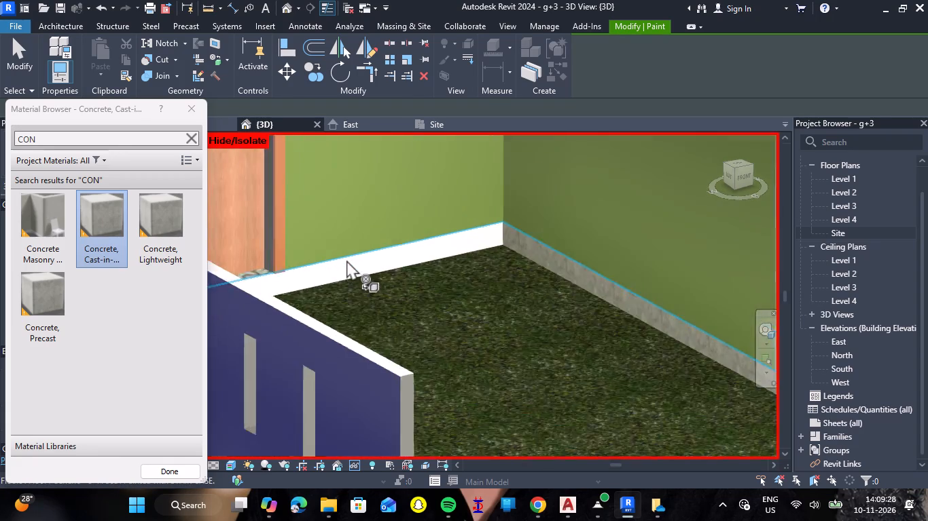
click(358, 271)
Examine the painted floor edges around the porch, the front boundary wall and the long side of the house.
scroll(507, 309, down, 8)
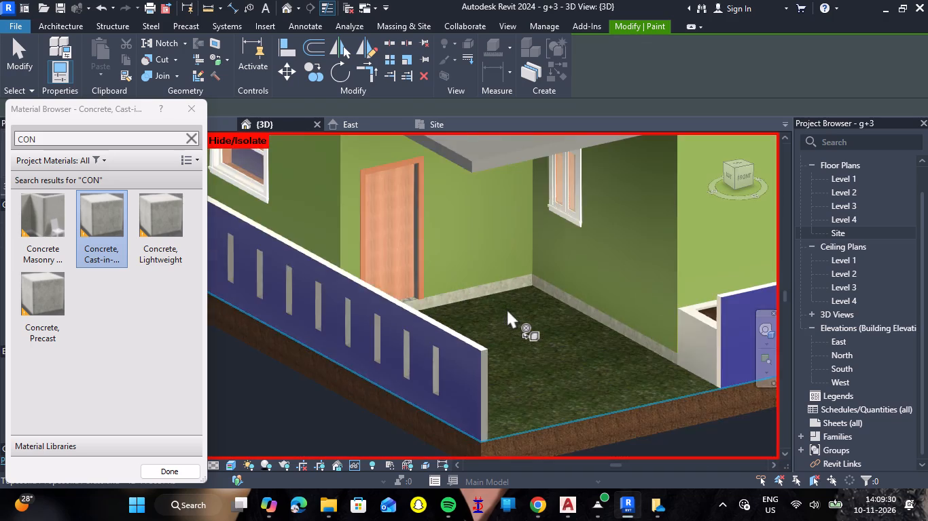
scroll(503, 309, down, 5)
shift+right_drag(550, 333, 449, 376)
shift+middle_drag(514, 357, 449, 376)
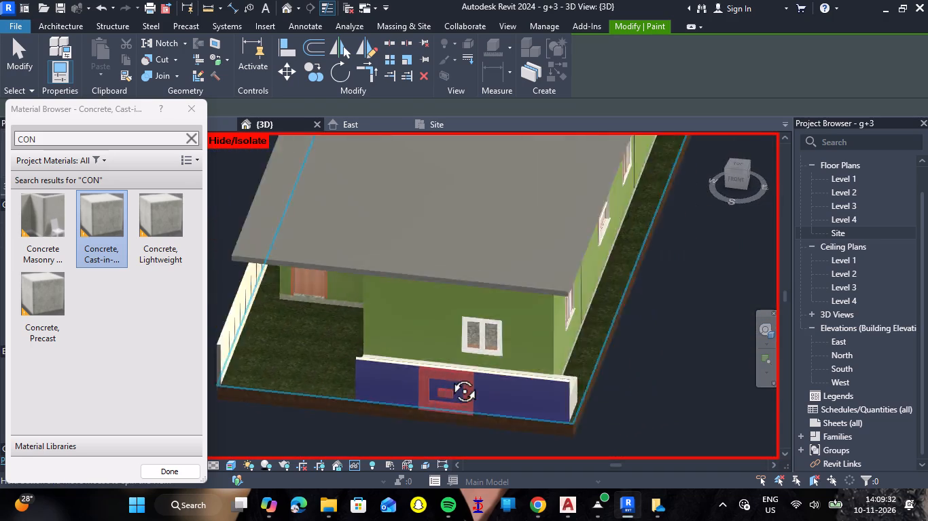
shift+middle_drag(449, 376, 389, 362)
shift+right_drag(449, 376, 389, 362)
scroll(347, 353, up, 4)
shift+right_drag(370, 362, 348, 366)
shift+middle_drag(369, 362, 348, 366)
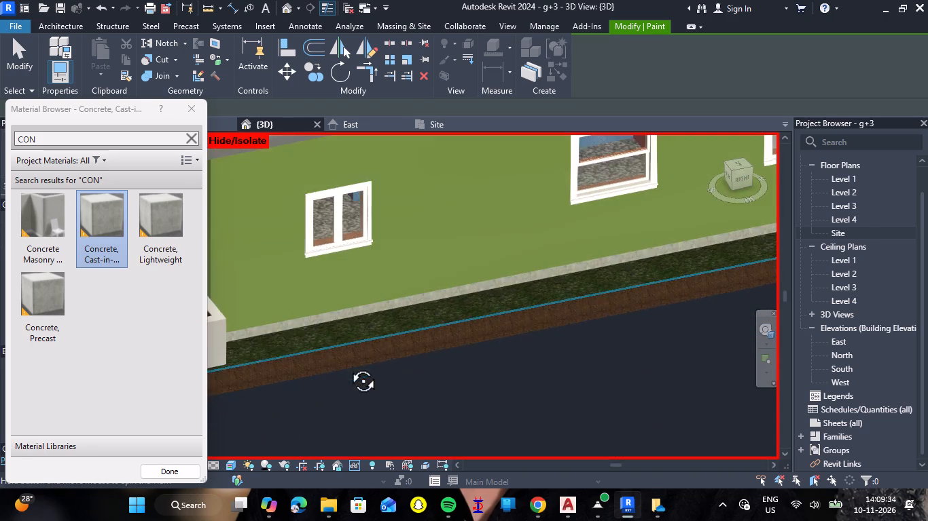
shift+middle_drag(348, 366, 327, 359)
shift+right_drag(348, 366, 327, 359)
scroll(336, 349, down, 7)
shift+right_drag(342, 353, 355, 353)
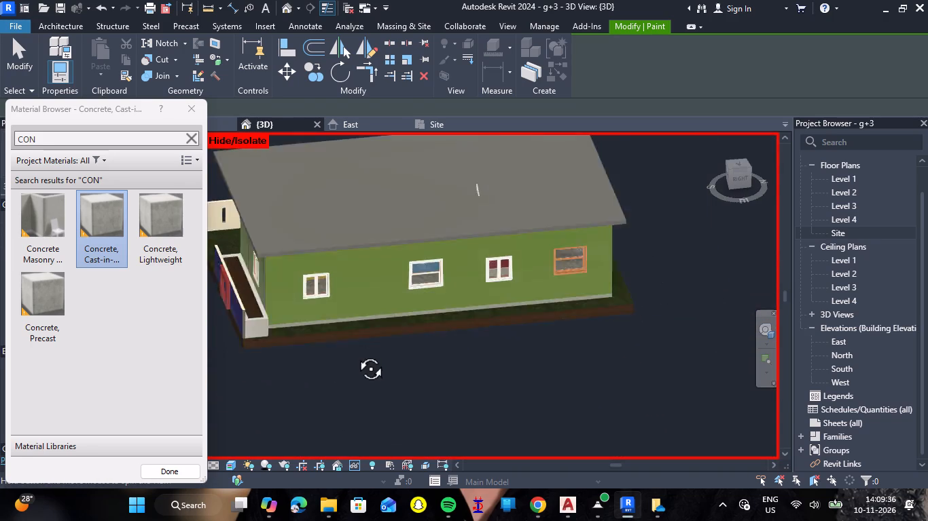
shift+right_drag(355, 353, 507, 344)
Reset the temporary hide/isolate in the 3D view so the whole model is shown.
text(hr)
scroll(471, 390, down, 4)
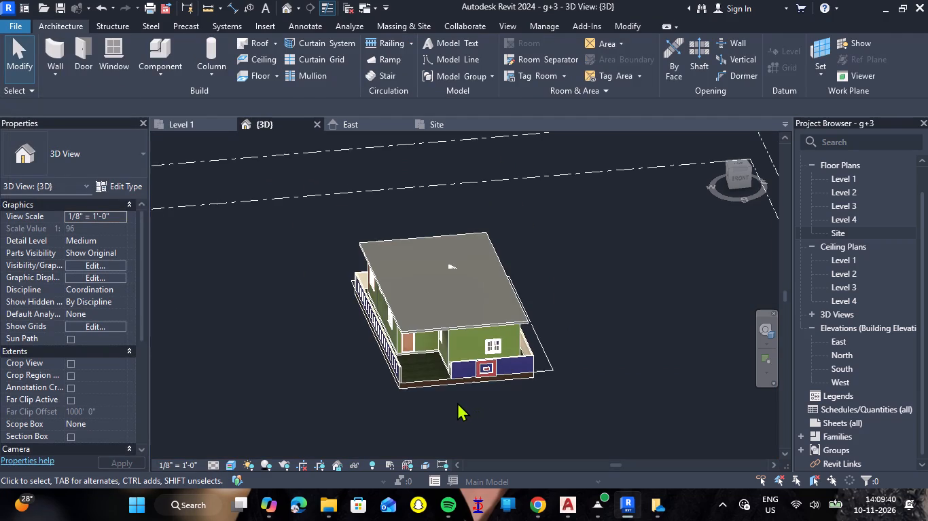
shift+right_drag(476, 406, 479, 364)
shift+middle_drag(476, 406, 479, 364)
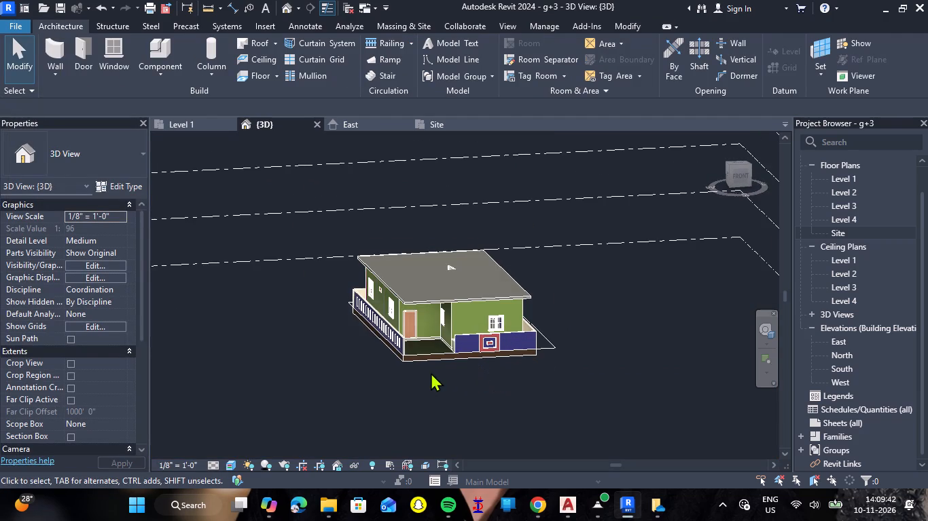
shift+right_drag(389, 379, 380, 380)
shift+middle_drag(389, 379, 380, 380)
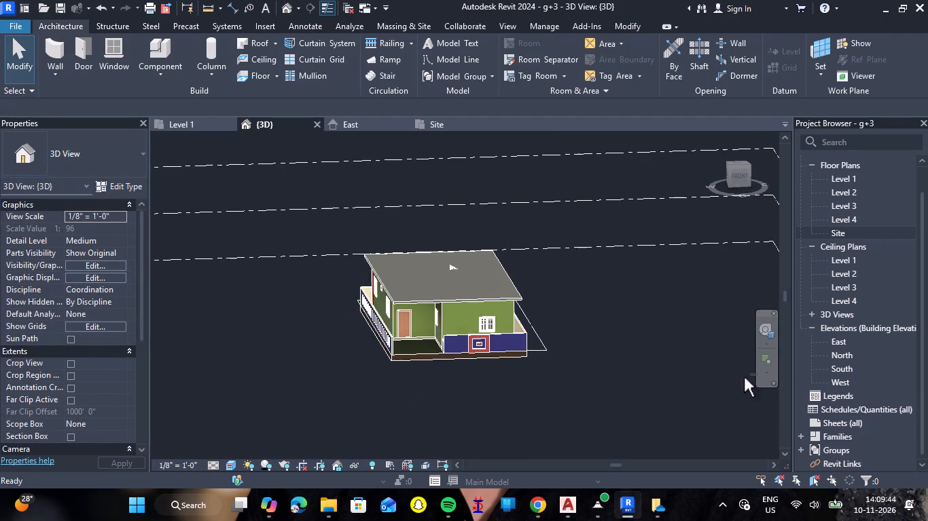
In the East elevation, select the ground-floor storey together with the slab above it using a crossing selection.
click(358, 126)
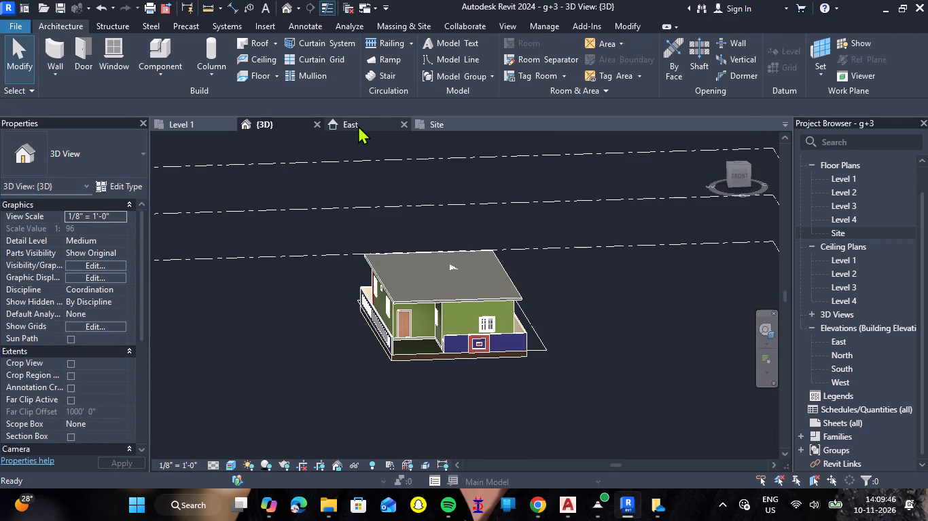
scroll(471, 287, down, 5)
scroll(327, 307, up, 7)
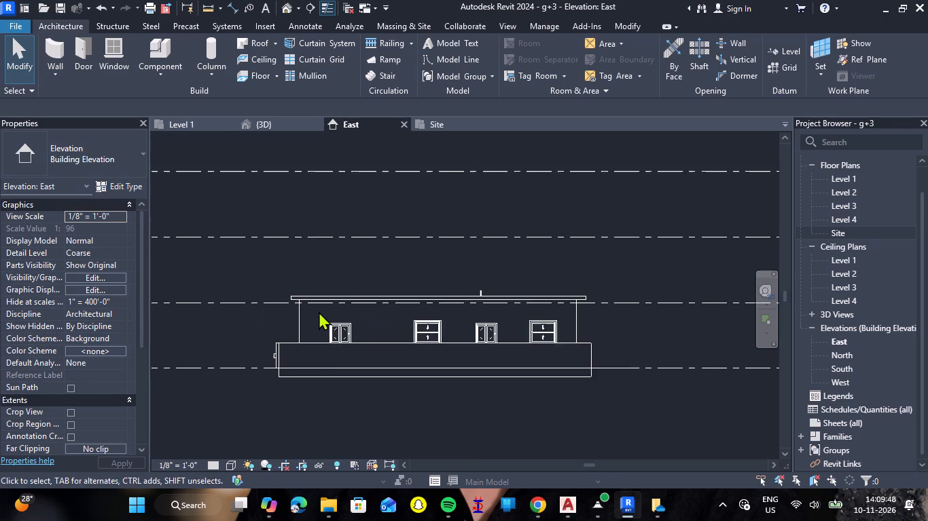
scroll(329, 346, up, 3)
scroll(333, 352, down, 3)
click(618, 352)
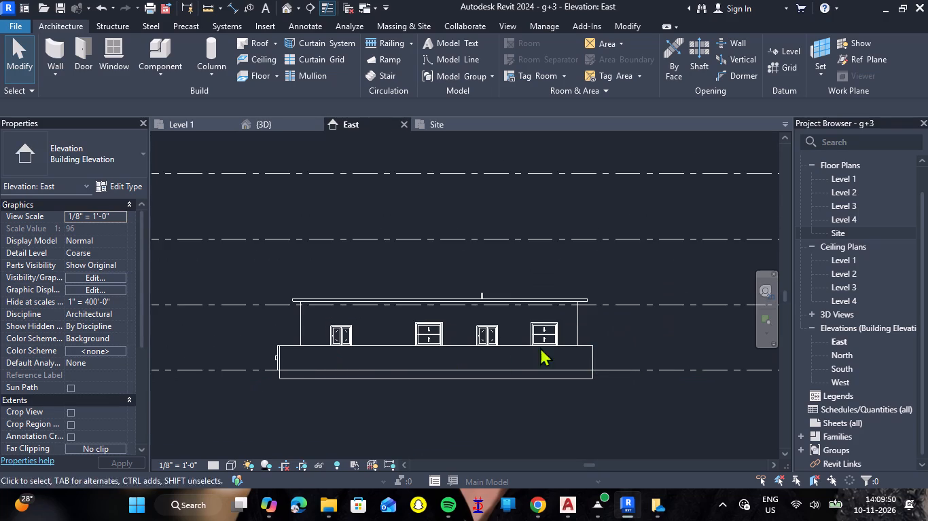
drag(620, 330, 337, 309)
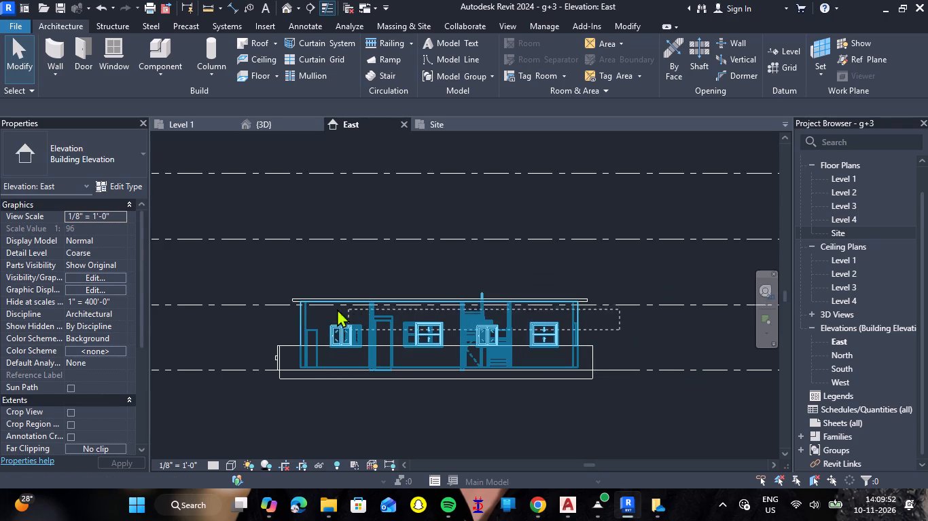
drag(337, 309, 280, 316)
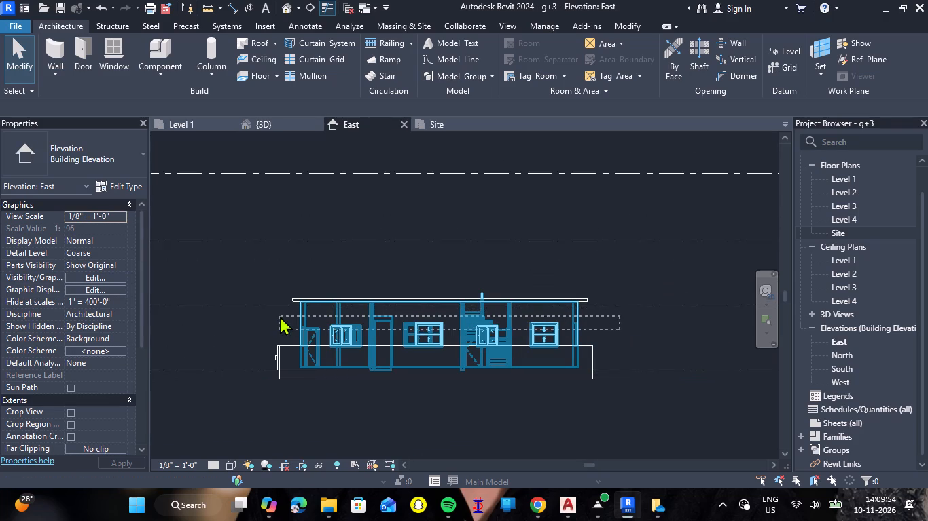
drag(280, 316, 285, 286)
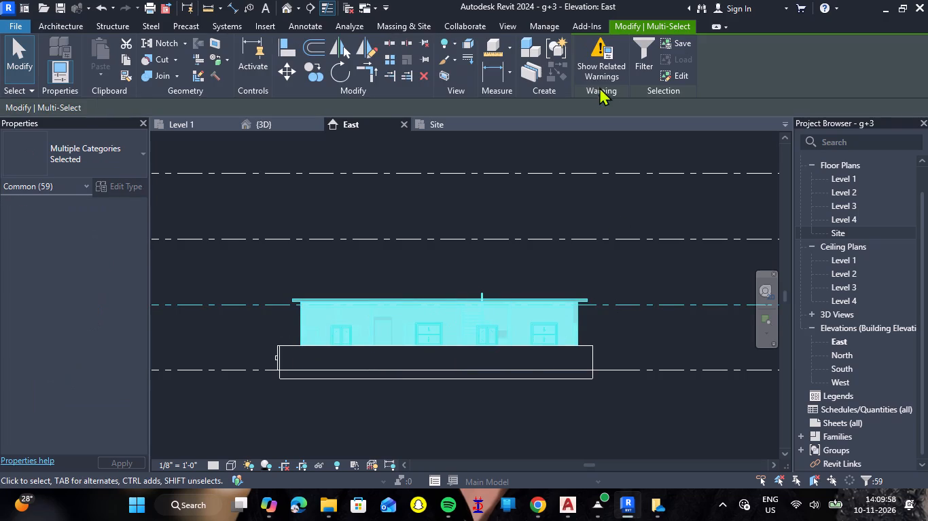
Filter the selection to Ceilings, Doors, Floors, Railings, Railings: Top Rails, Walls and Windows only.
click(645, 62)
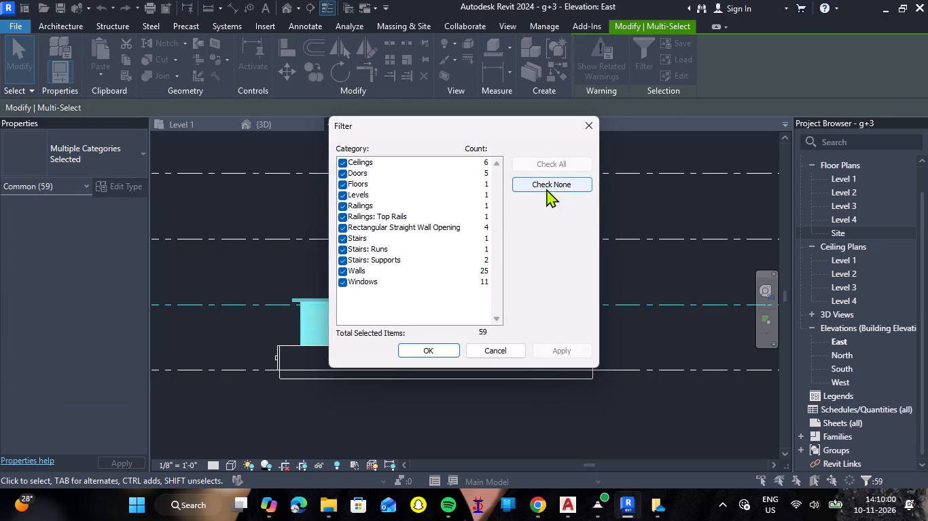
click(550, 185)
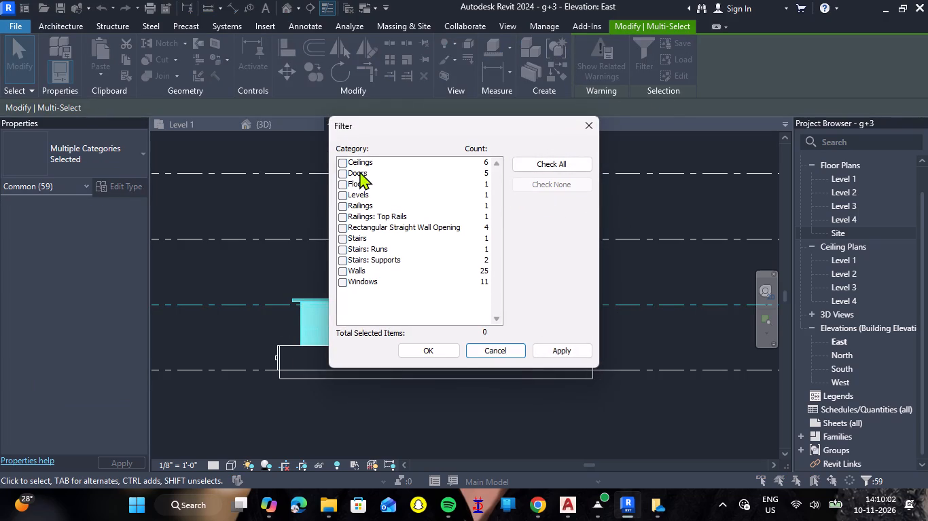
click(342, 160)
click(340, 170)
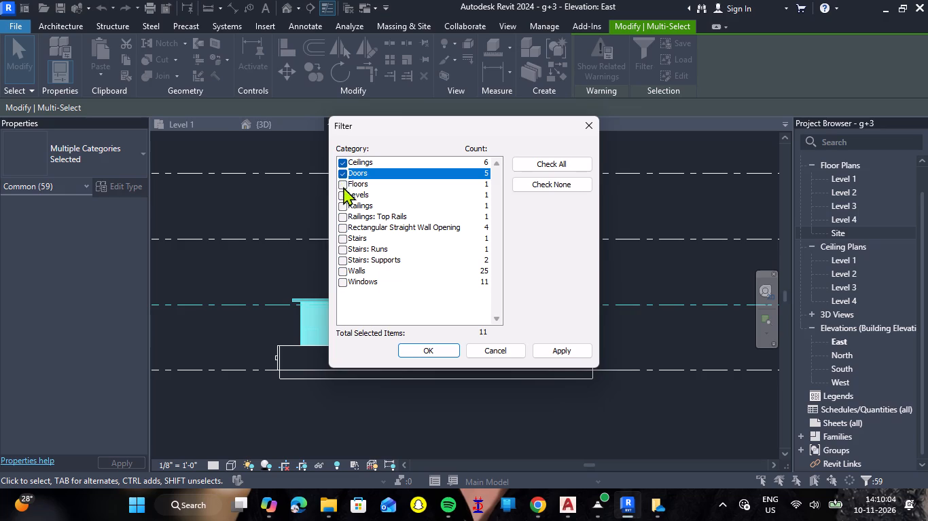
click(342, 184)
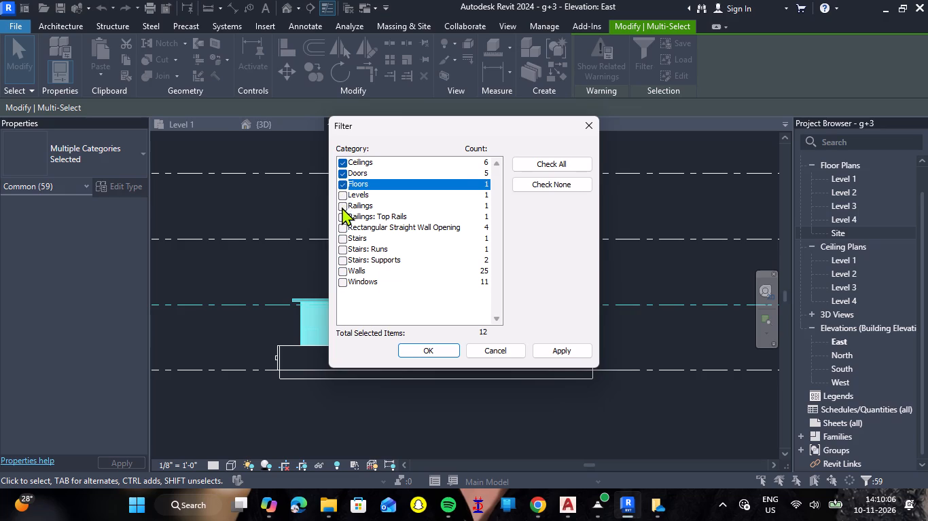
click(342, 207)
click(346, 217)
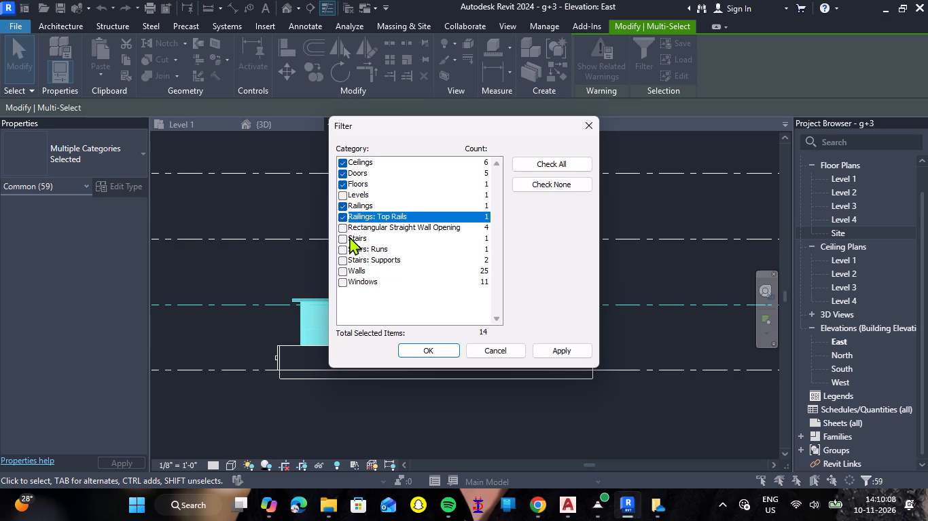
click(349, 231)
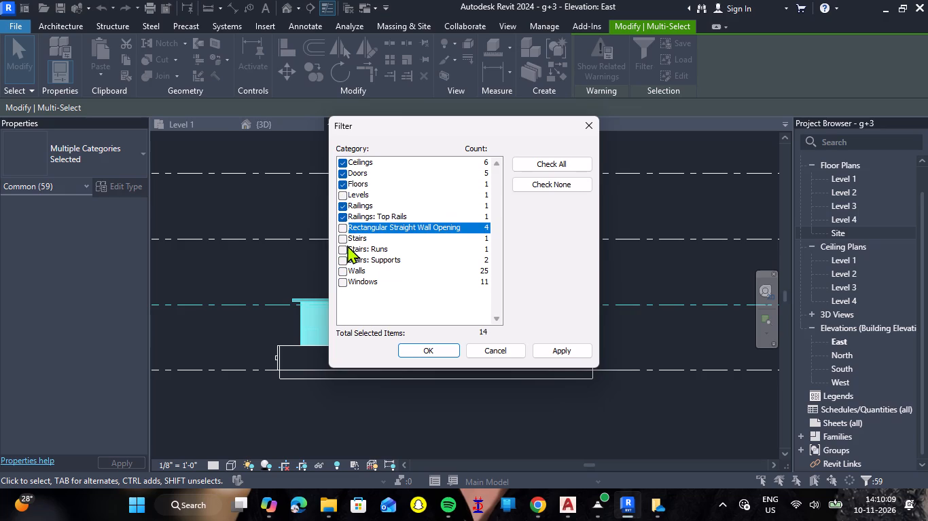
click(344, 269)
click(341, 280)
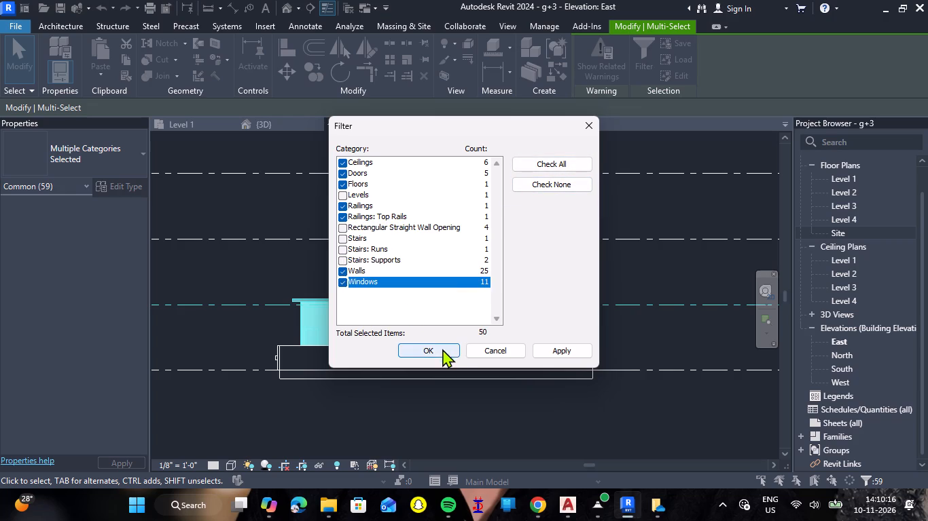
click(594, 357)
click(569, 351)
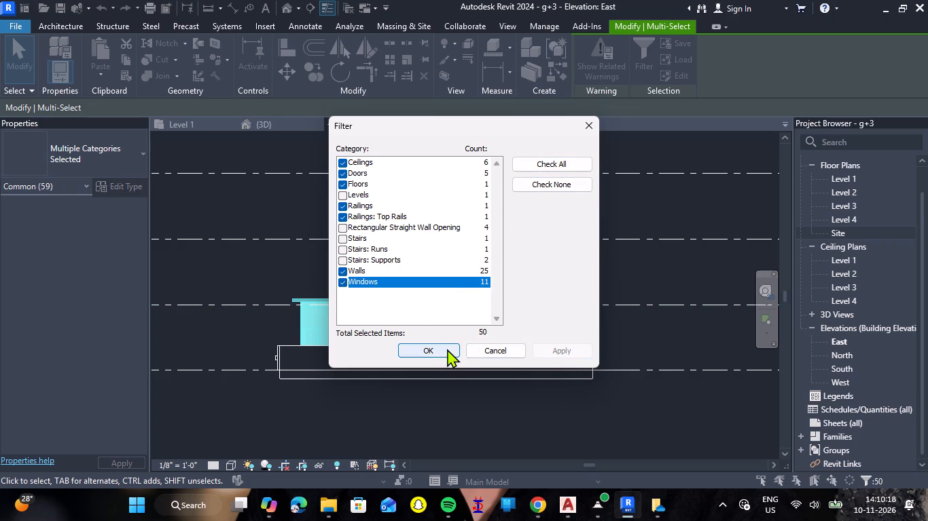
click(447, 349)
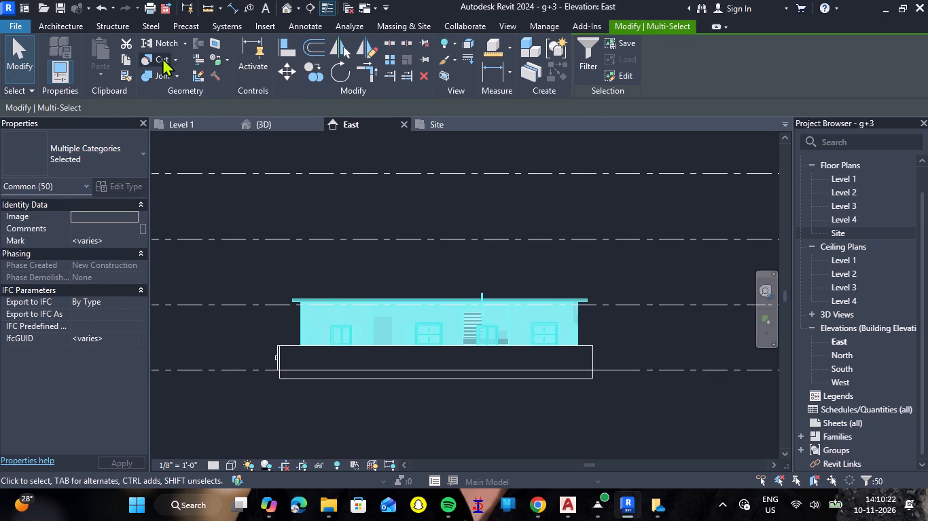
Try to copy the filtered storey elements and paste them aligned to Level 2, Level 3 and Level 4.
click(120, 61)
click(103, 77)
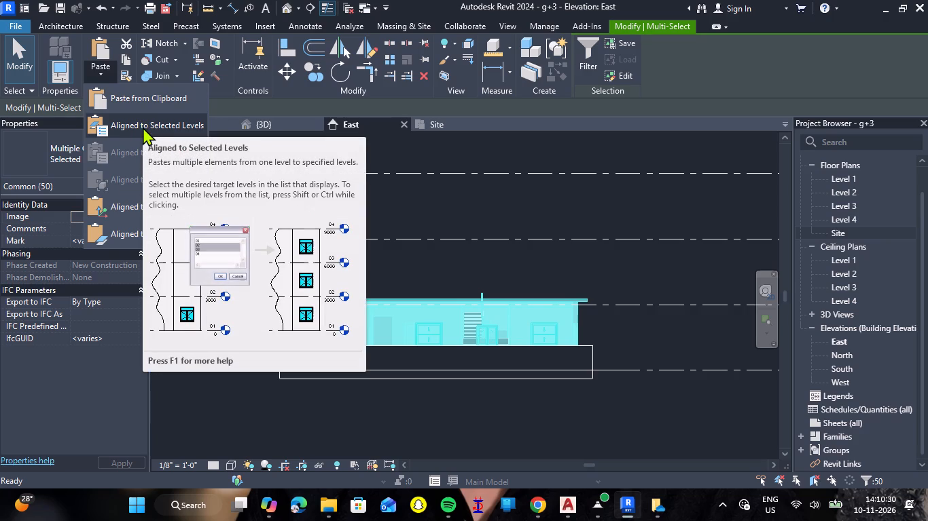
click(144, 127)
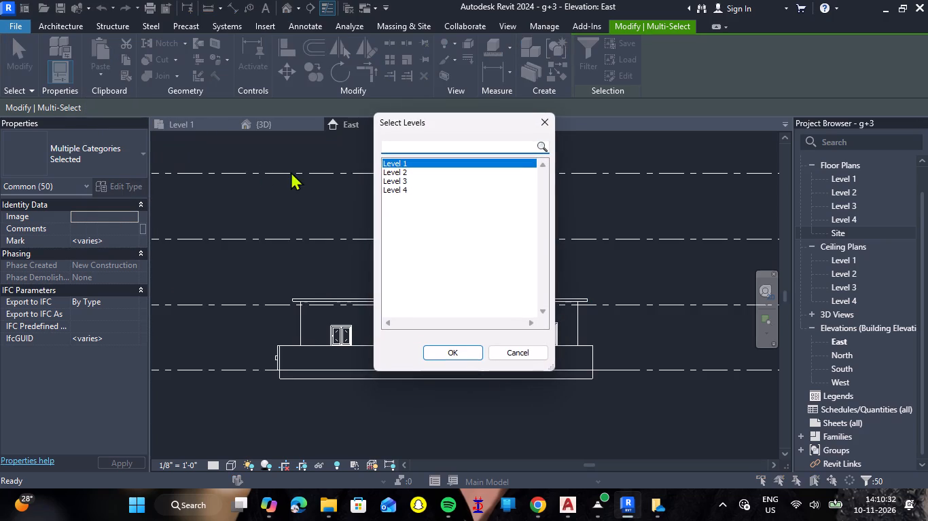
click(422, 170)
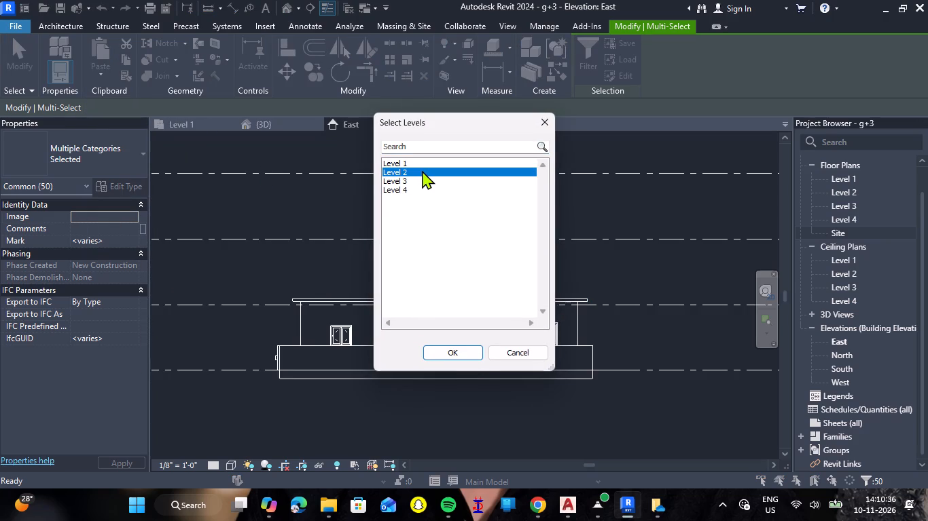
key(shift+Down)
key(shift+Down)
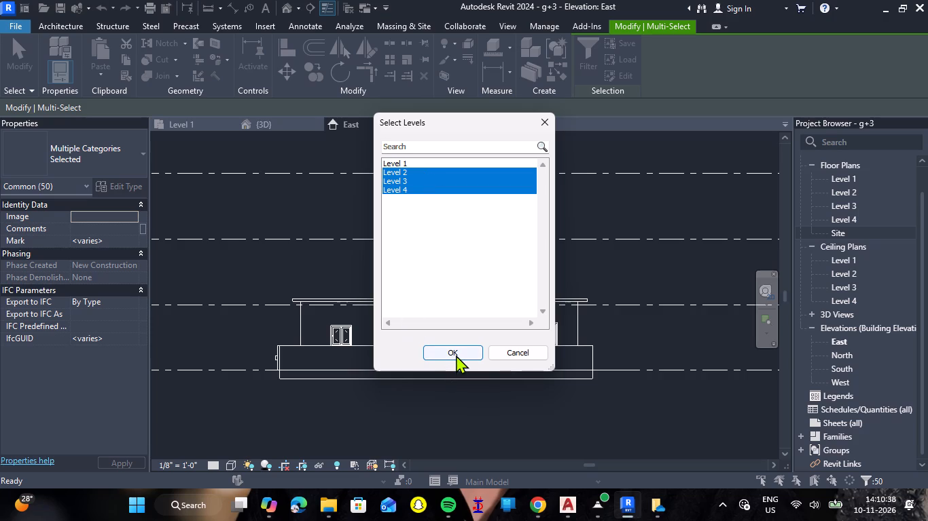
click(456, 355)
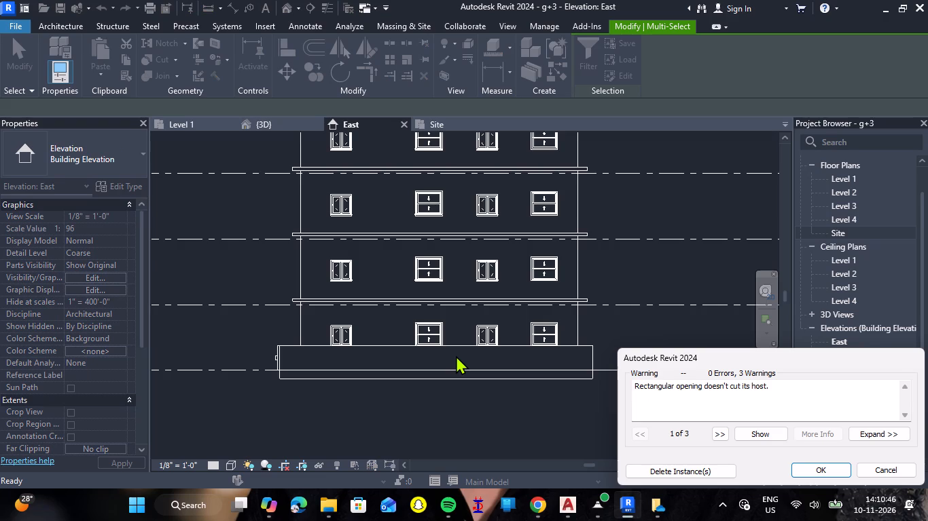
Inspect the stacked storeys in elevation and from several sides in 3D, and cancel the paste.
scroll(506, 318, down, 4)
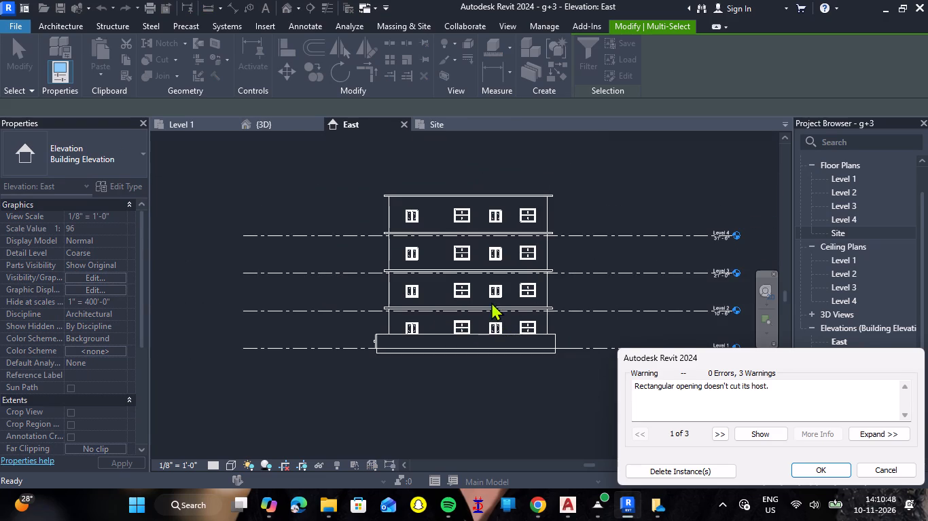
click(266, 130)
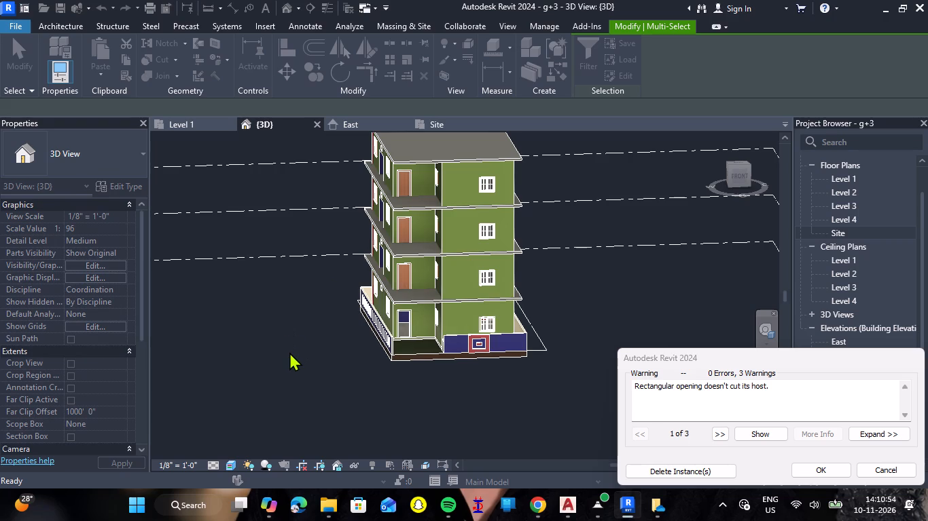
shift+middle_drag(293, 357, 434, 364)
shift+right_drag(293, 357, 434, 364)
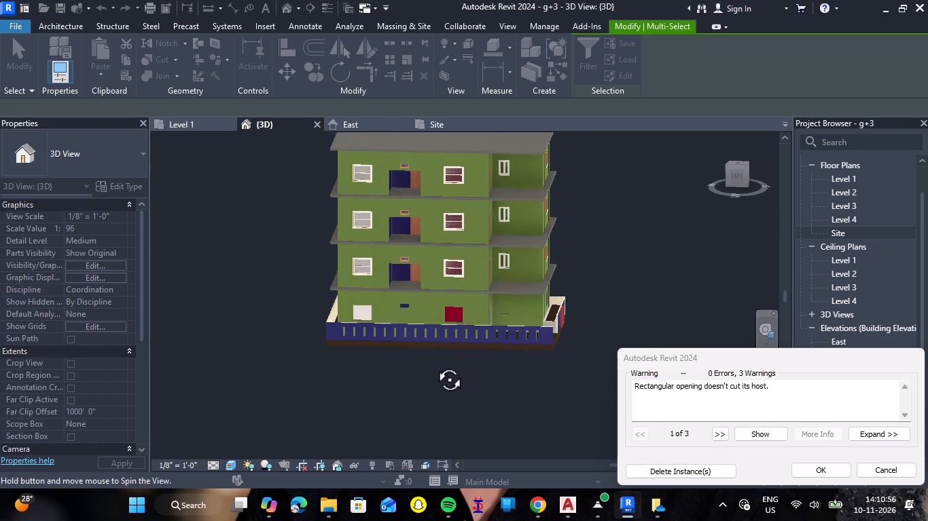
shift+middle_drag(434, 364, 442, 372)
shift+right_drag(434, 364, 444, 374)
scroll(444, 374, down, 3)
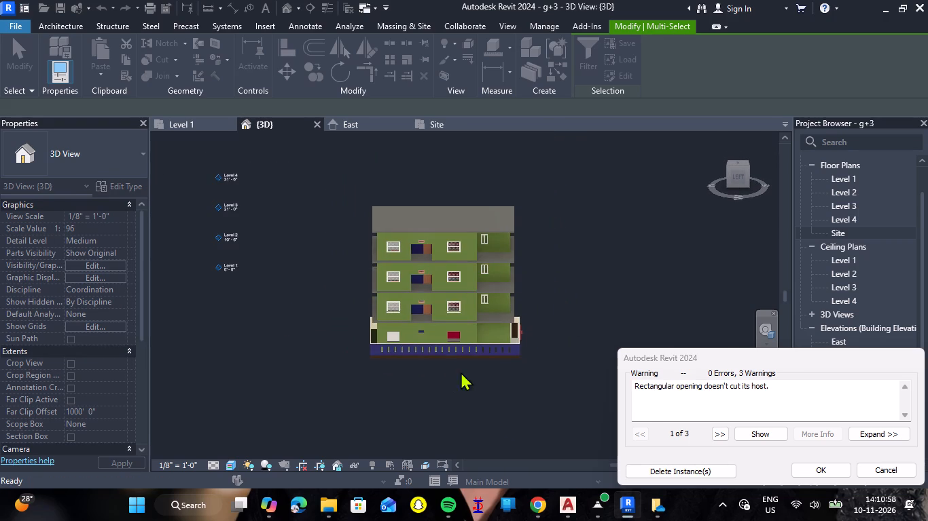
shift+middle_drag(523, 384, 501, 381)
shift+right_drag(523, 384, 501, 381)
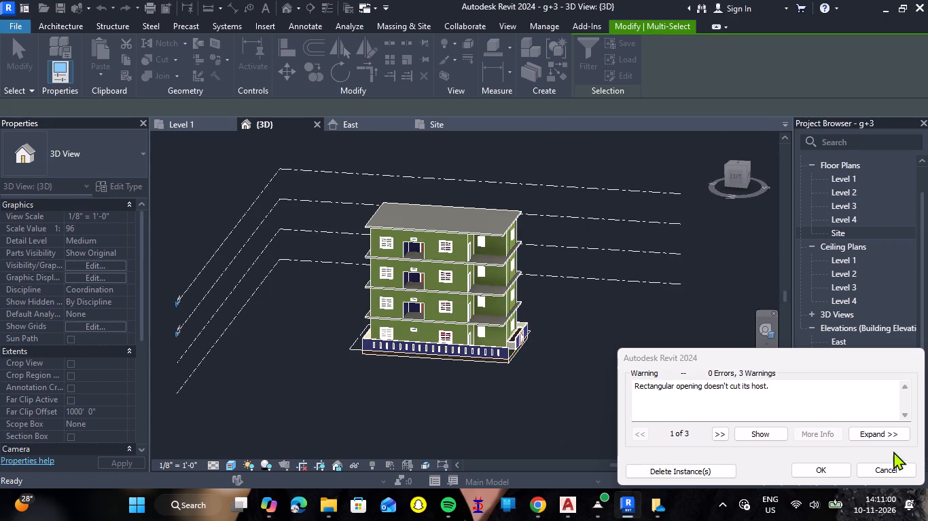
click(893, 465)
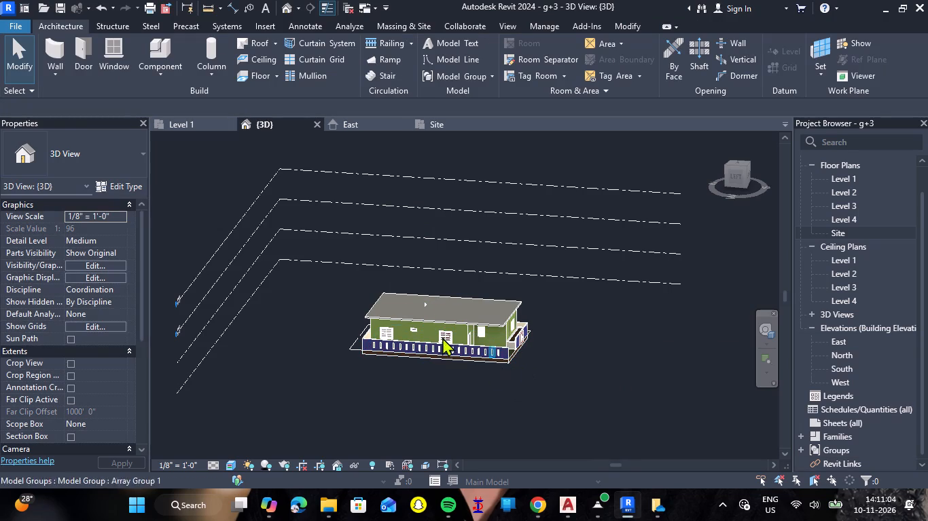
In the East elevation, crossing-select the upper part of the ground-floor storey with its slab and filter Levels out of the selection.
click(354, 126)
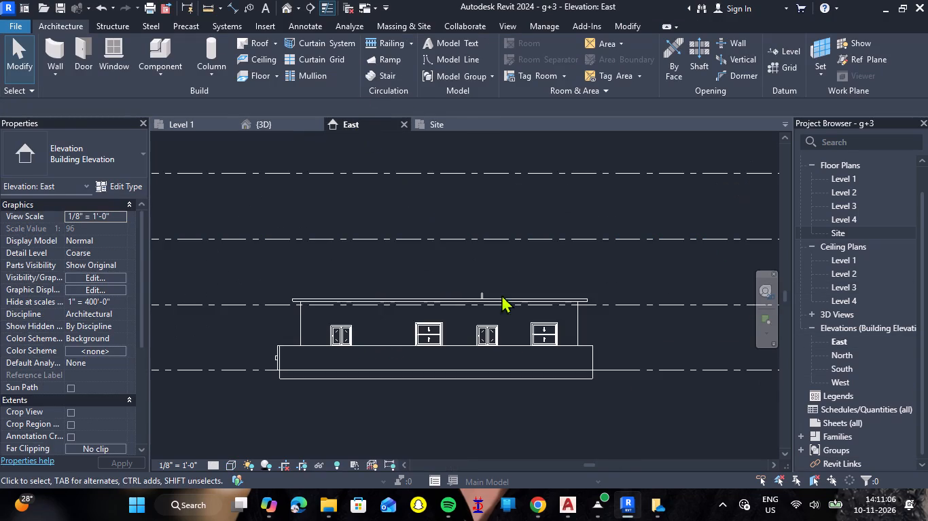
drag(597, 323, 277, 293)
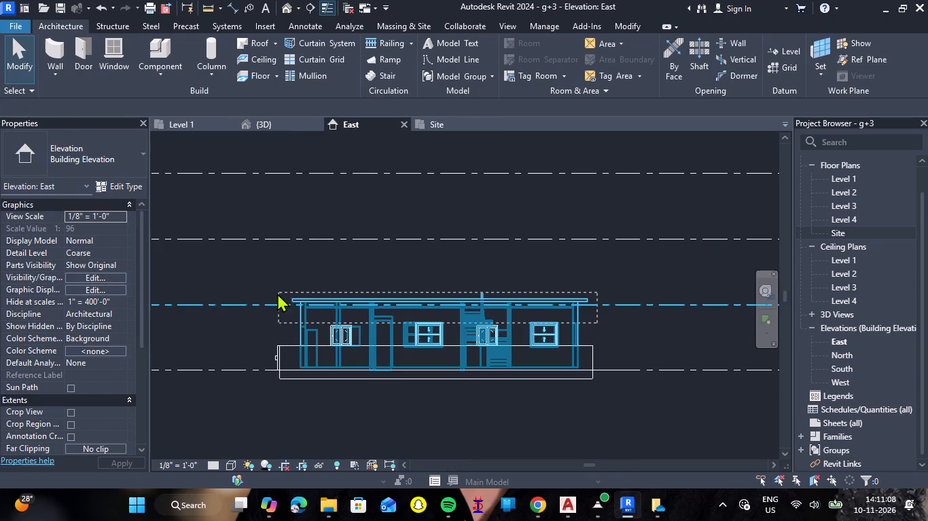
drag(277, 293, 268, 296)
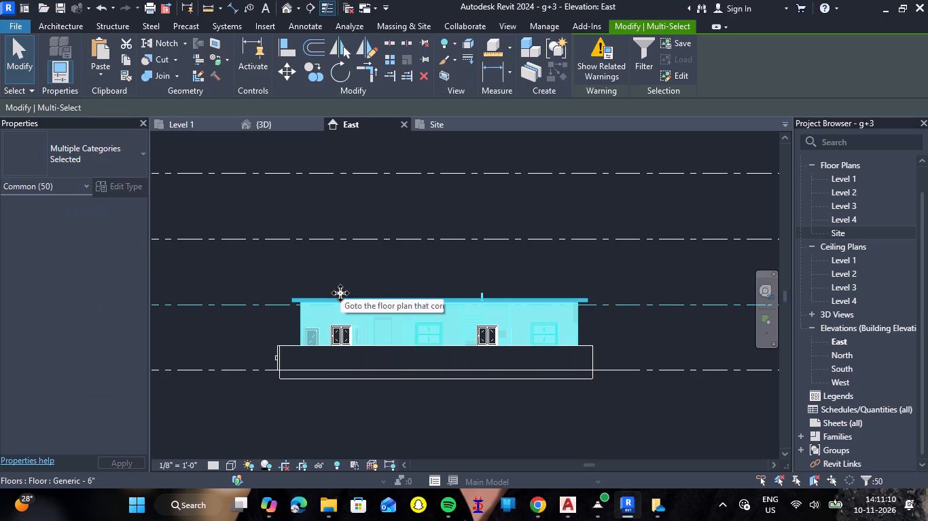
click(638, 69)
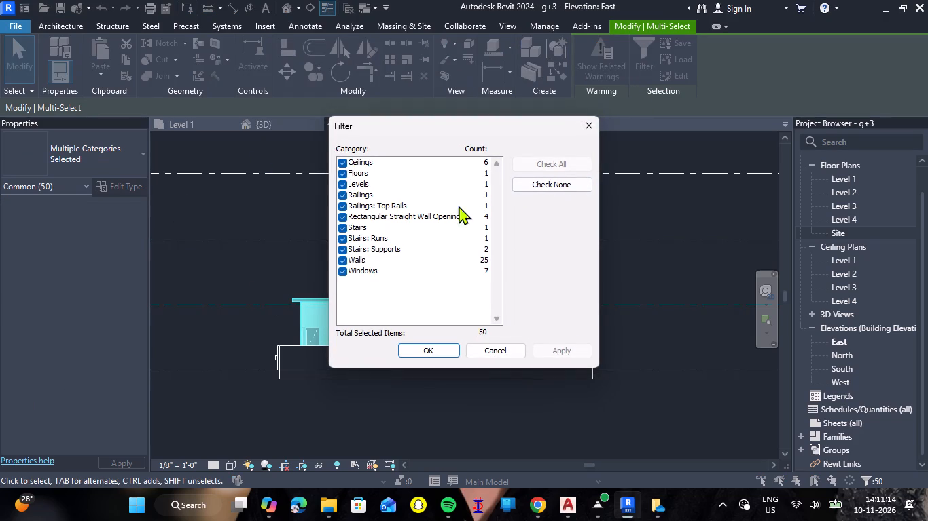
click(338, 180)
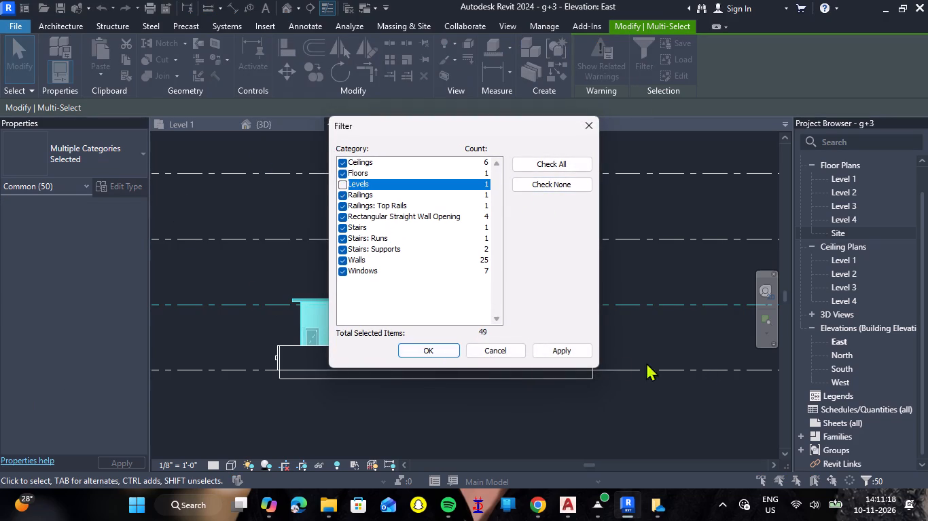
click(566, 352)
click(422, 354)
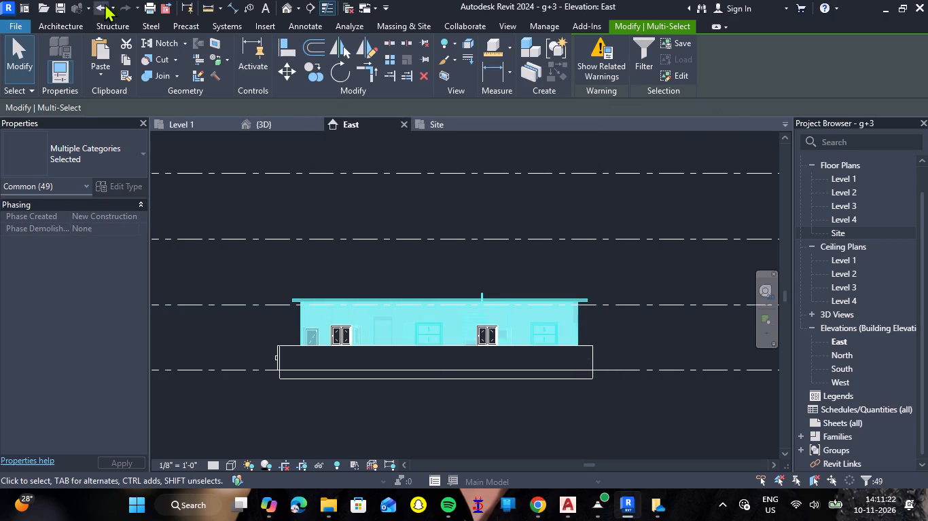
Copy the selected storey elements and paste them aligned to Level 2, Level 3 and Level 4, keeping the pasted result.
click(122, 60)
click(108, 79)
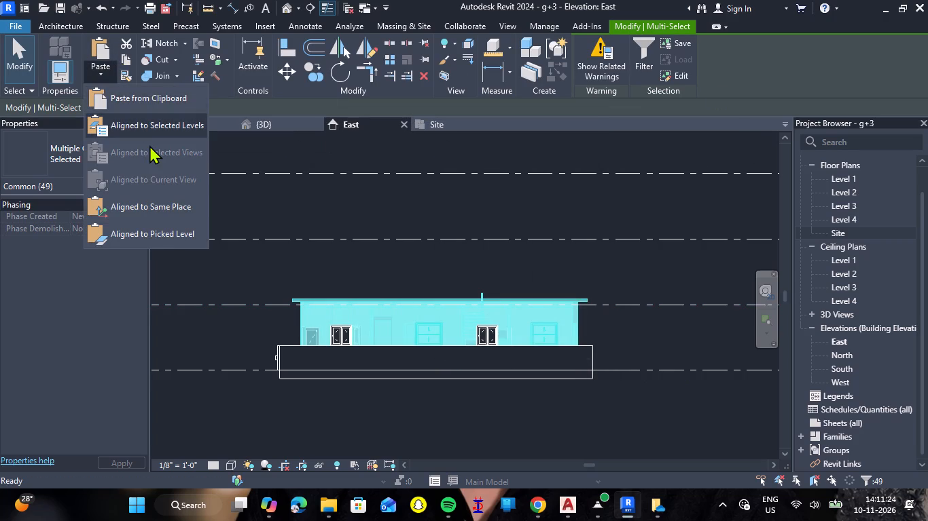
click(151, 130)
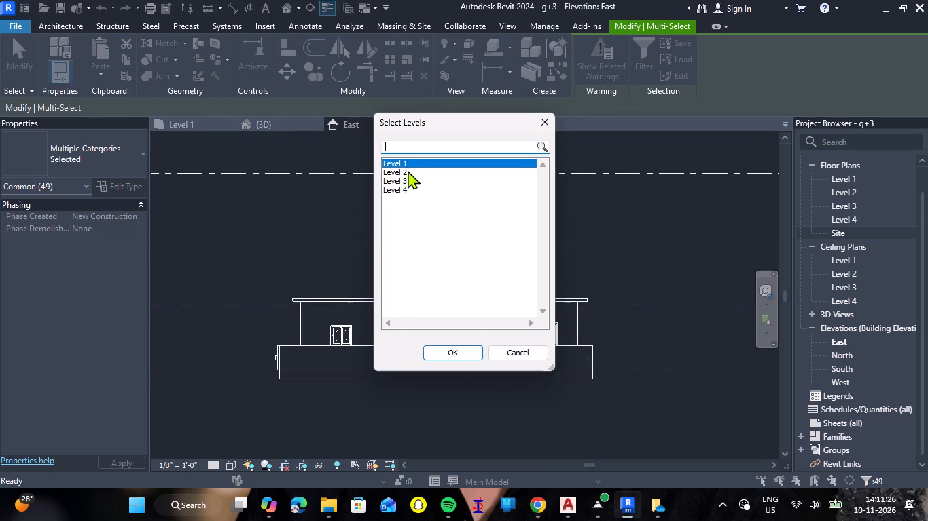
click(412, 172)
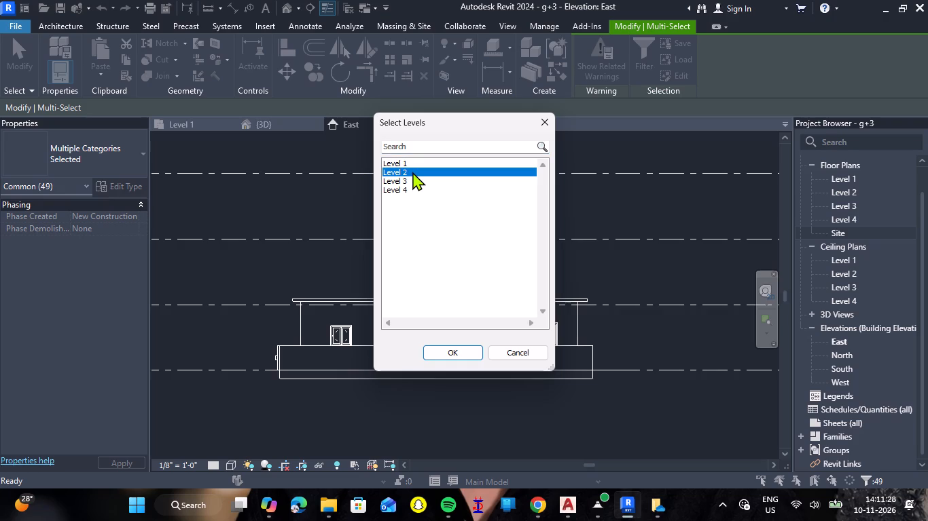
key(shift+Down)
key(shift+Down)
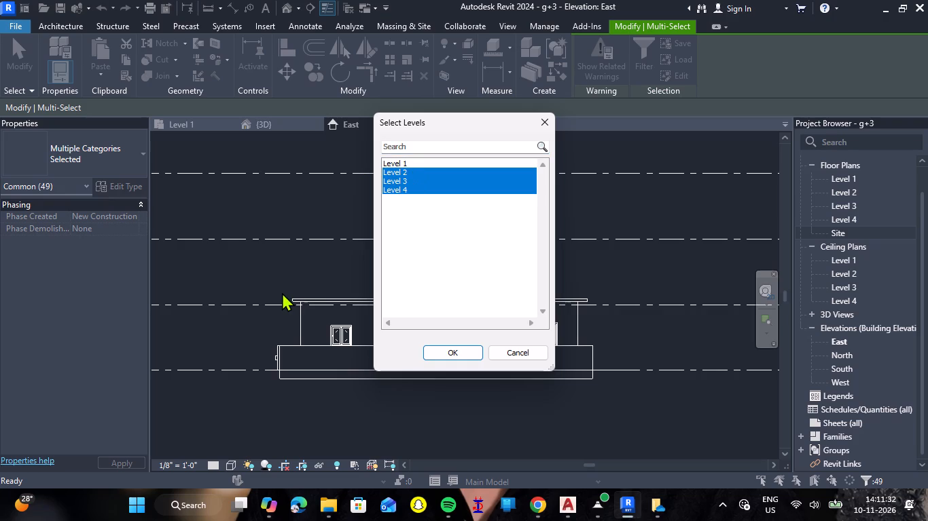
click(450, 355)
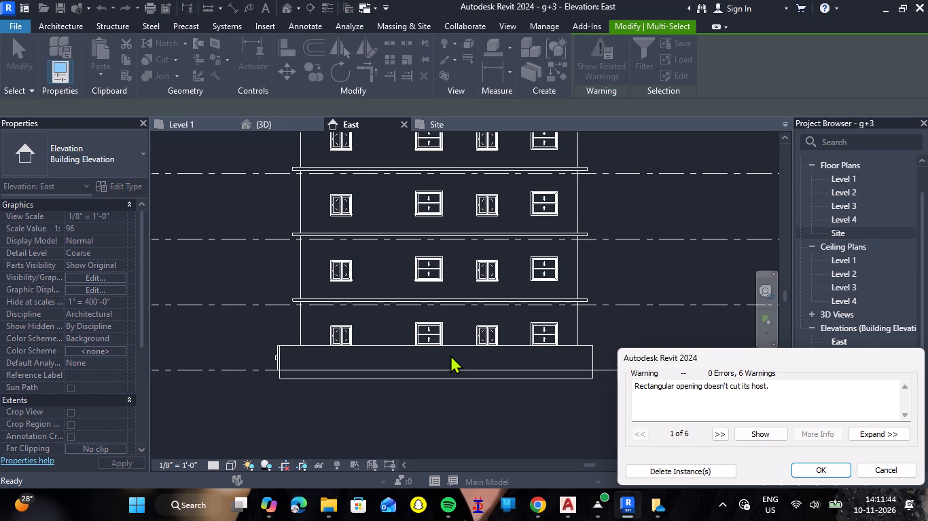
click(828, 470)
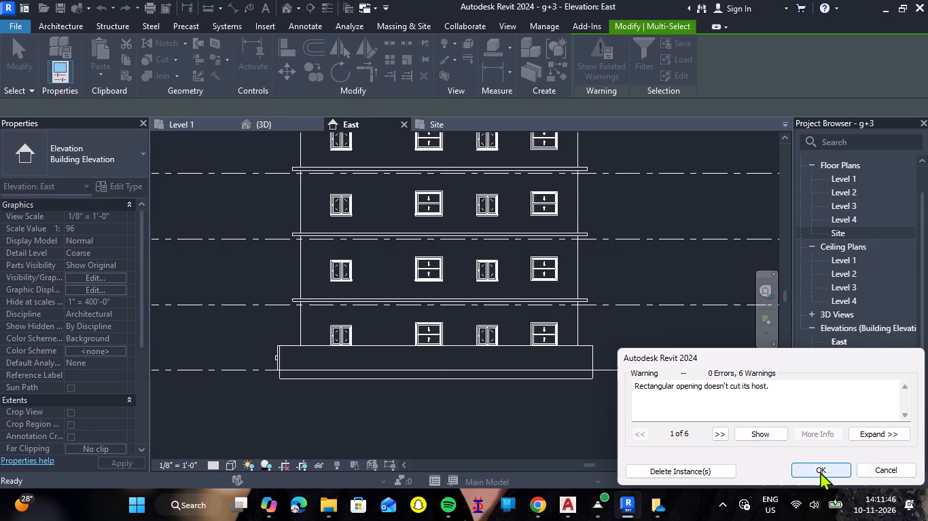
scroll(652, 415, down, 5)
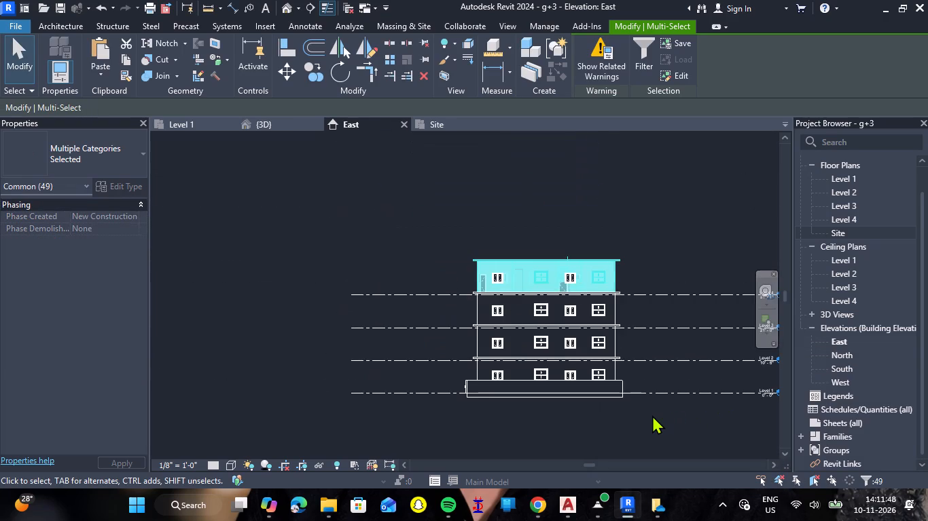
scroll(652, 415, up, 2)
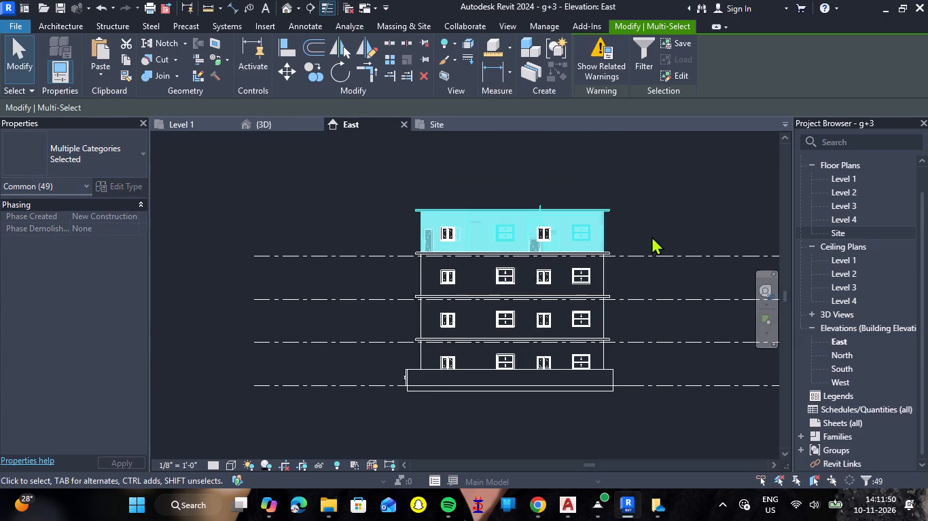
click(651, 235)
scroll(429, 227, down, 4)
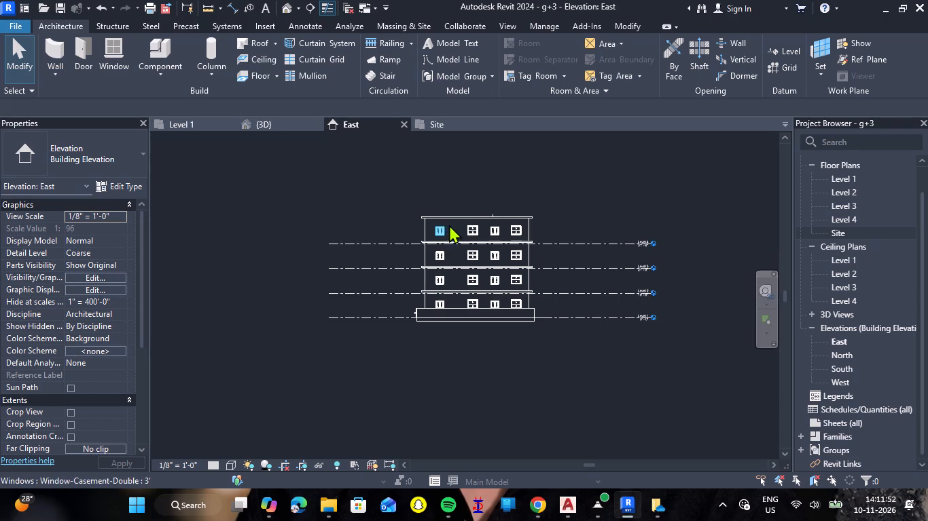
In the 3D view, temporarily hide the compound wall in front of the ground floor.
click(270, 120)
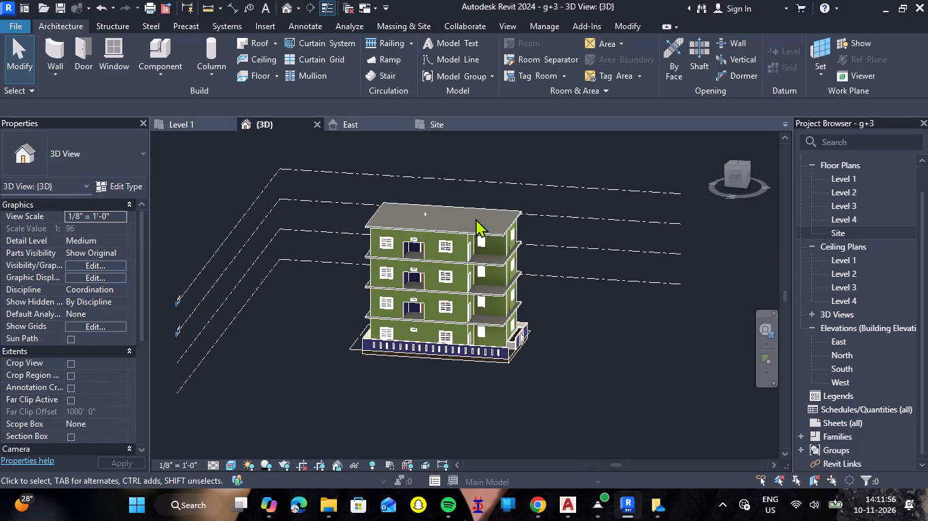
scroll(476, 218, up, 4)
scroll(378, 378, up, 2)
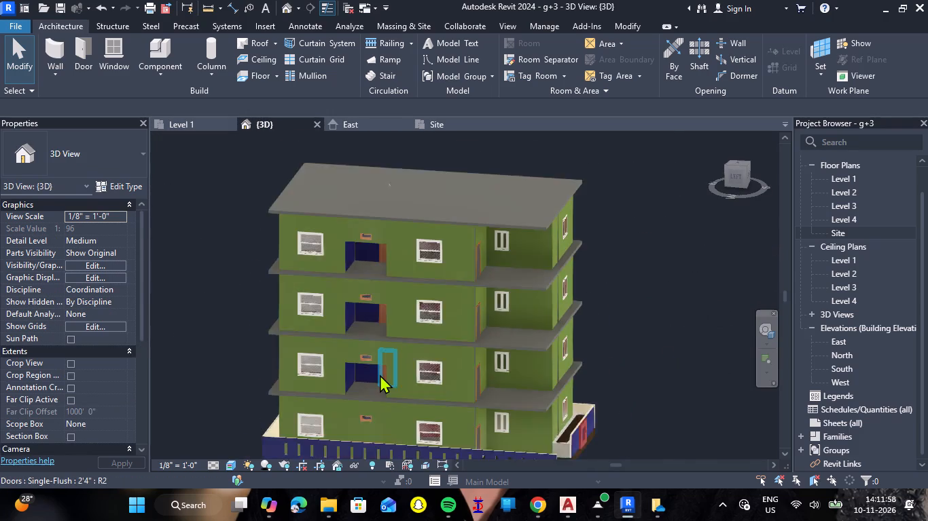
scroll(380, 374, up, 4)
scroll(375, 399, down, 6)
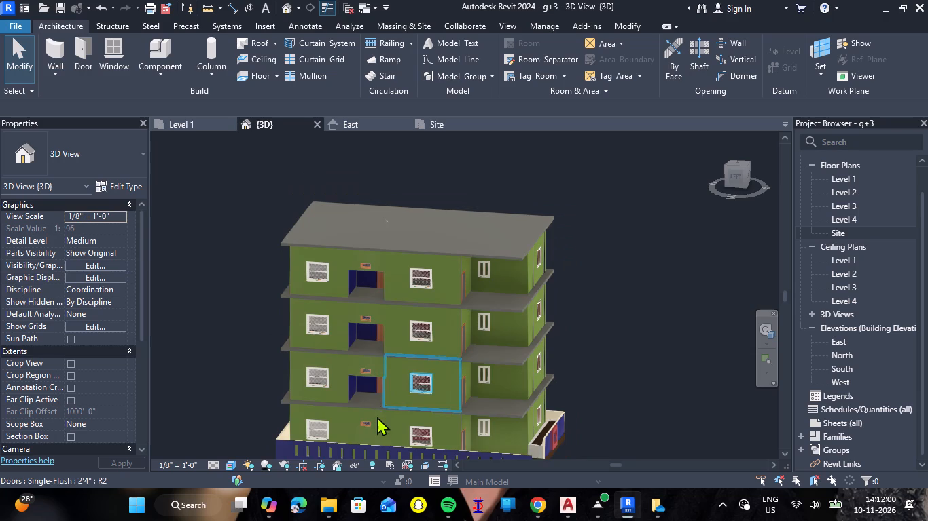
middle_drag(404, 393, 416, 332)
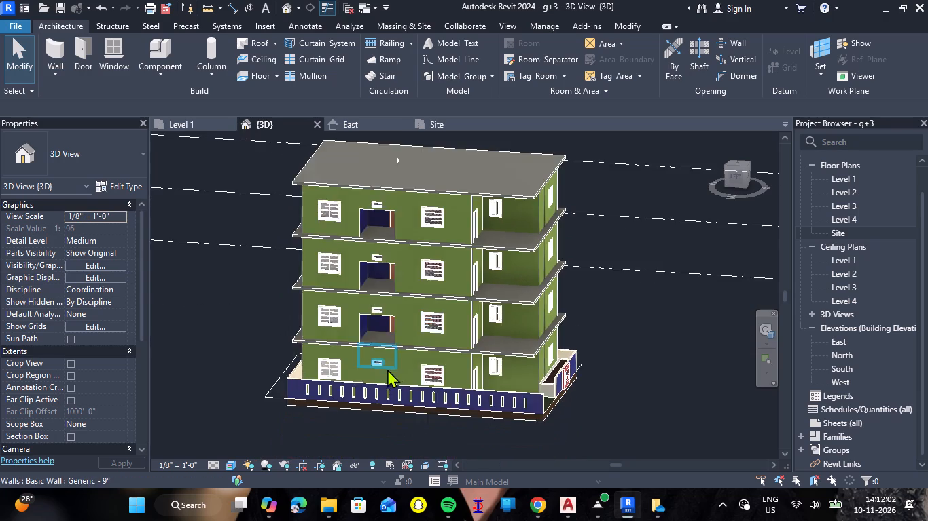
scroll(387, 370, up, 4)
click(380, 391)
text(hh)
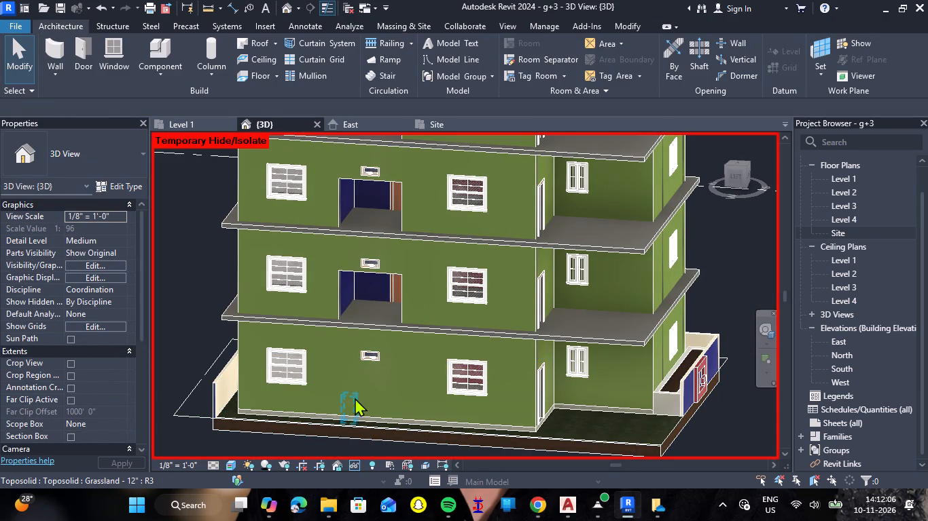
Select the ground-floor infill wall below the small ventilator, check its position in the East elevation, and clear the selection.
click(377, 368)
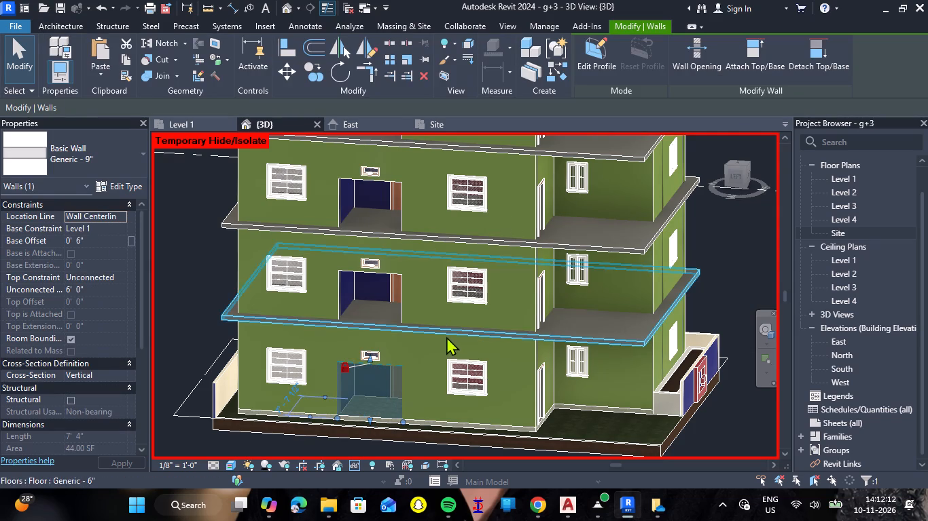
click(79, 27)
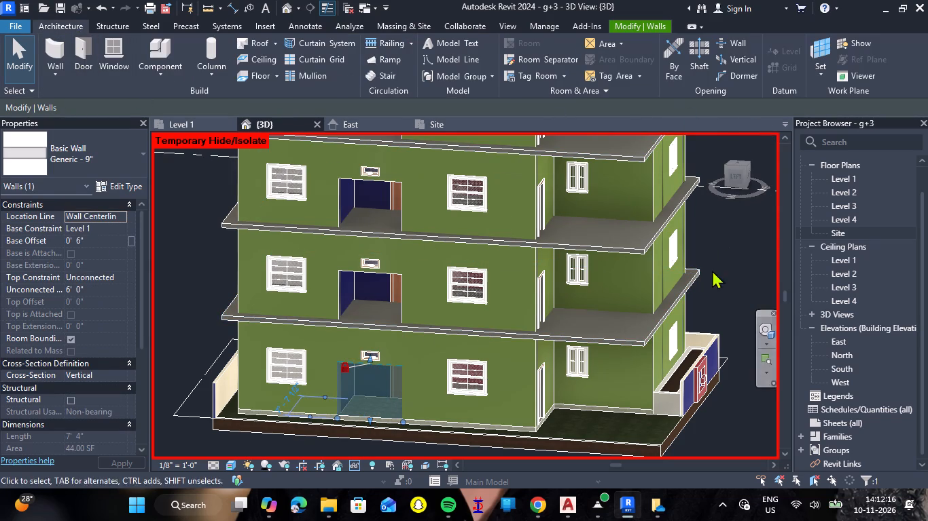
click(342, 124)
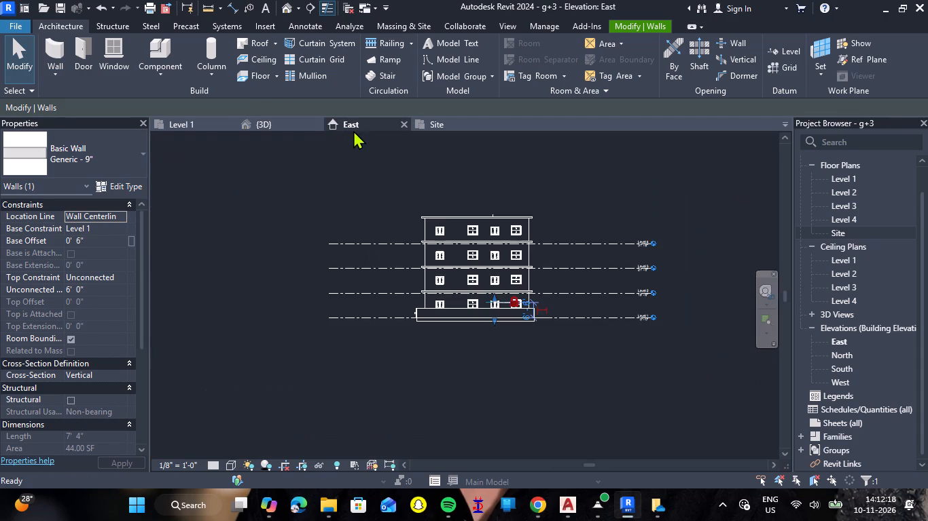
scroll(515, 330, up, 7)
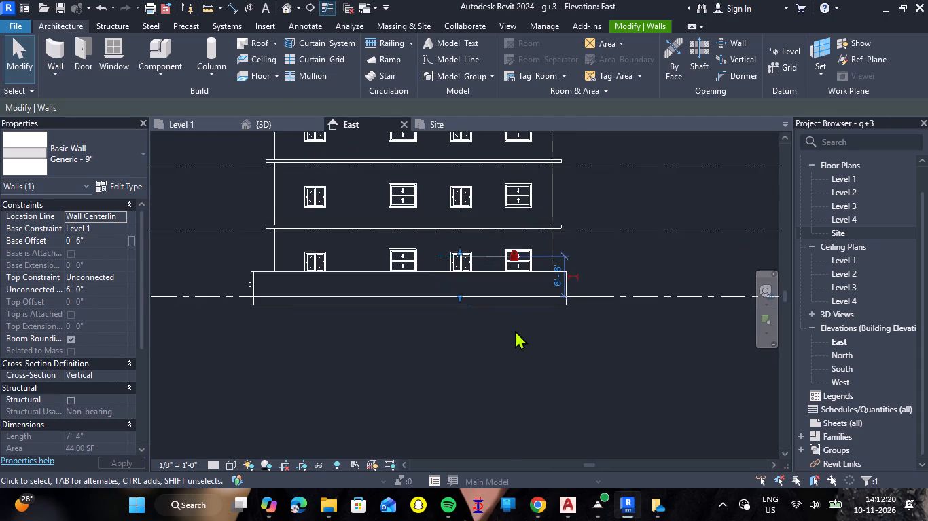
key(Escape)
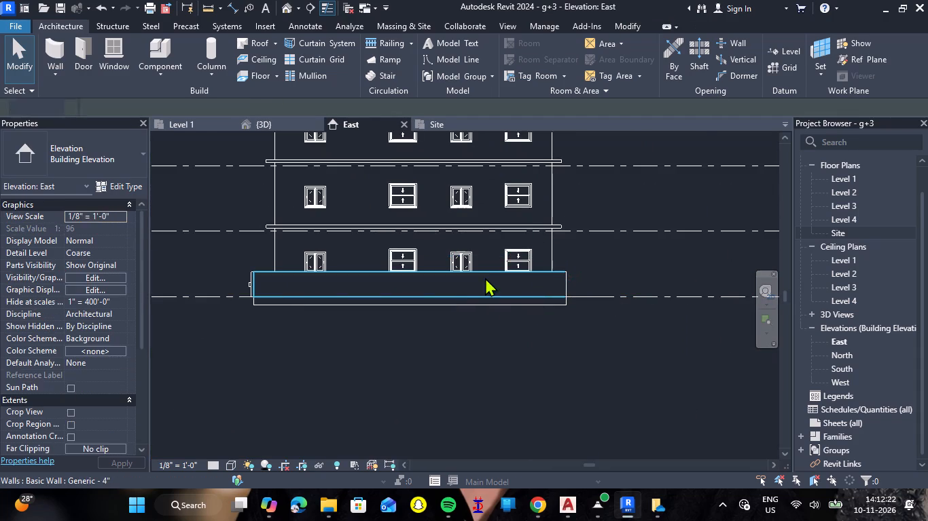
Temporarily hide the Generic - 4" compound wall in the East elevation.
scroll(480, 269, up, 2)
click(490, 273)
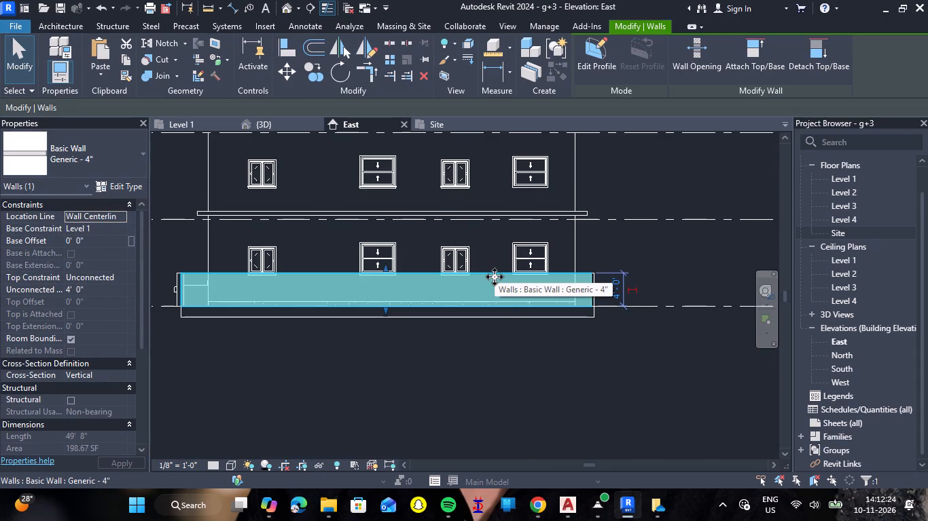
text(hh)
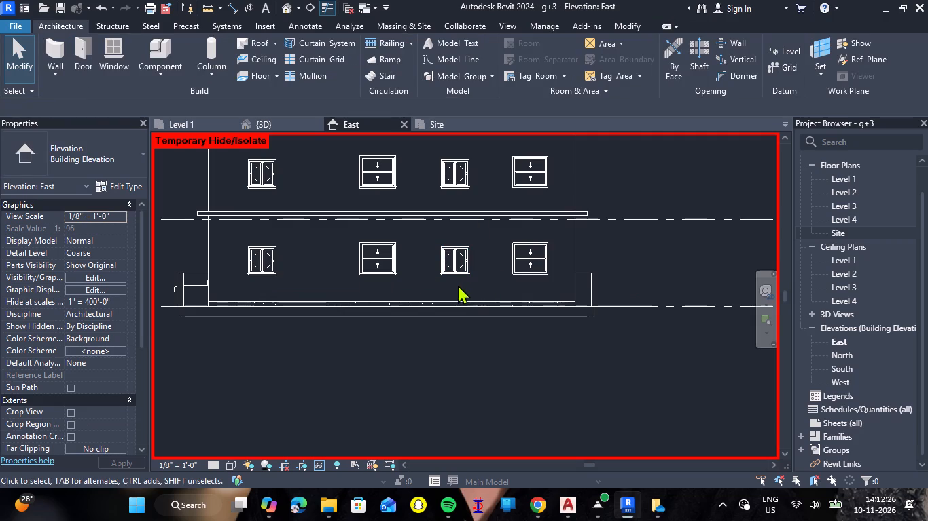
Compare the East elevation with the 3D view to find which side has the upper-storey openings missing their infill walls.
scroll(431, 260, down, 4)
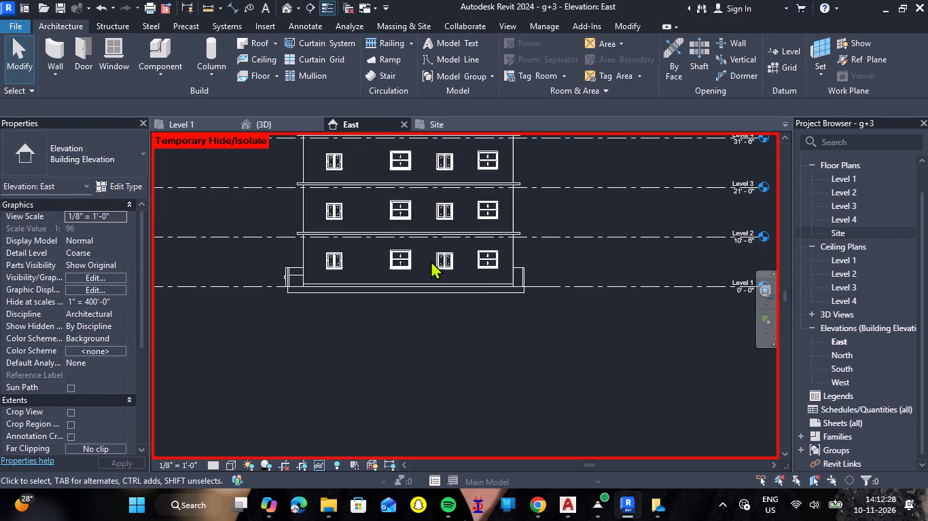
click(276, 126)
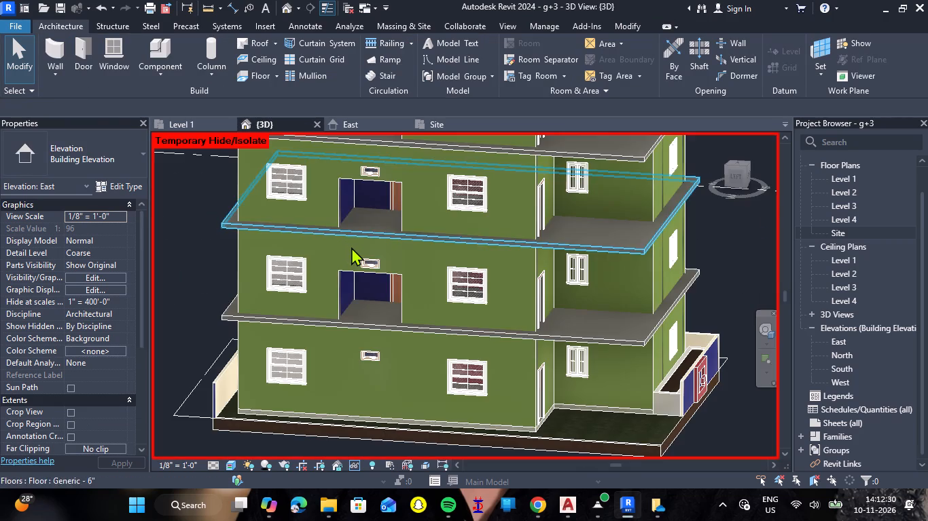
scroll(351, 247, down, 4)
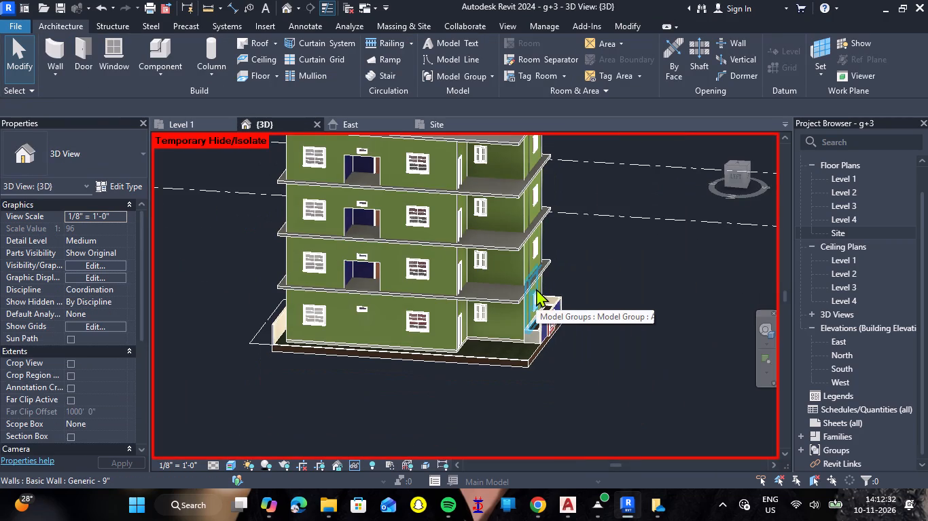
scroll(536, 288, down, 1)
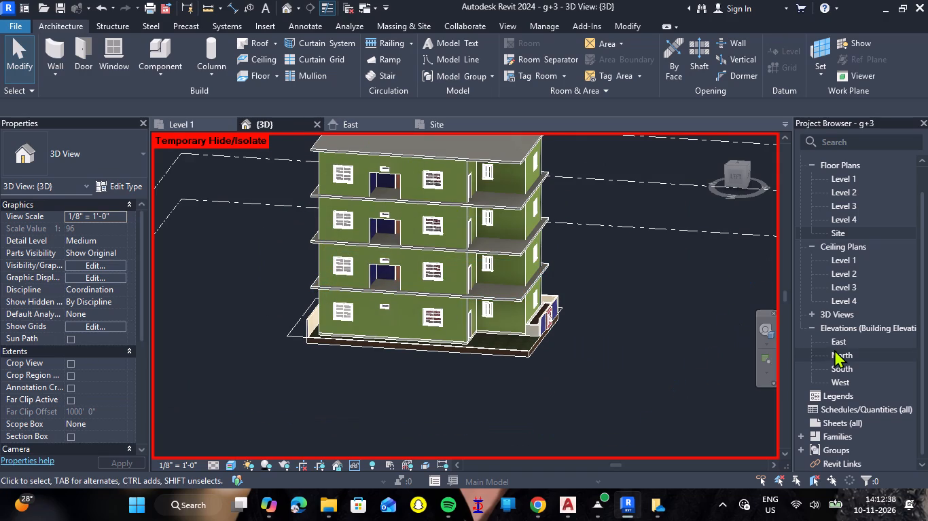
click(349, 121)
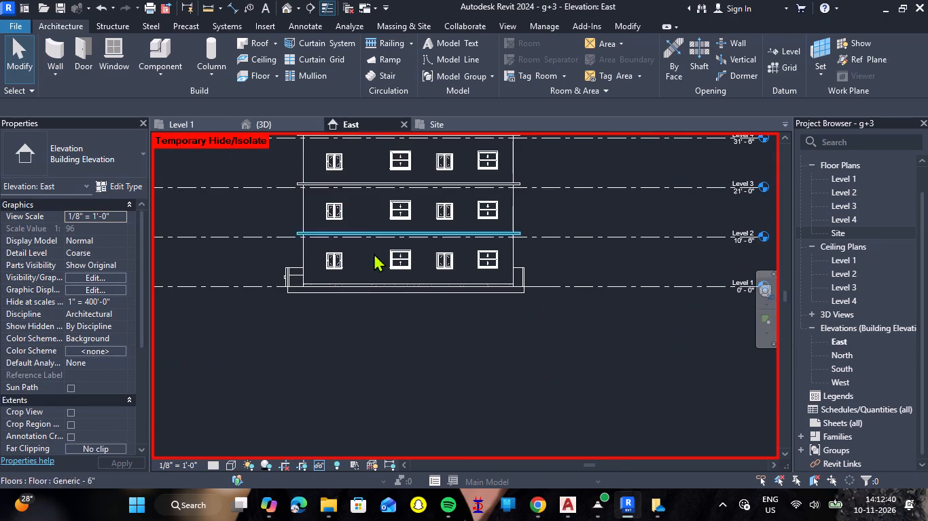
scroll(390, 254, down, 5)
scroll(390, 254, up, 4)
click(286, 121)
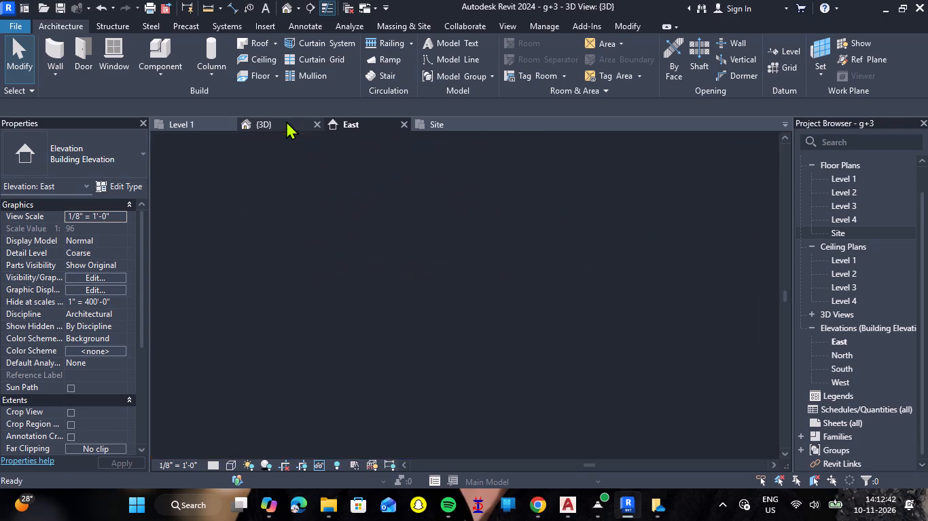
Open the North elevation and display it in a coloured visual style to inspect its storeys.
triple_click(857, 356)
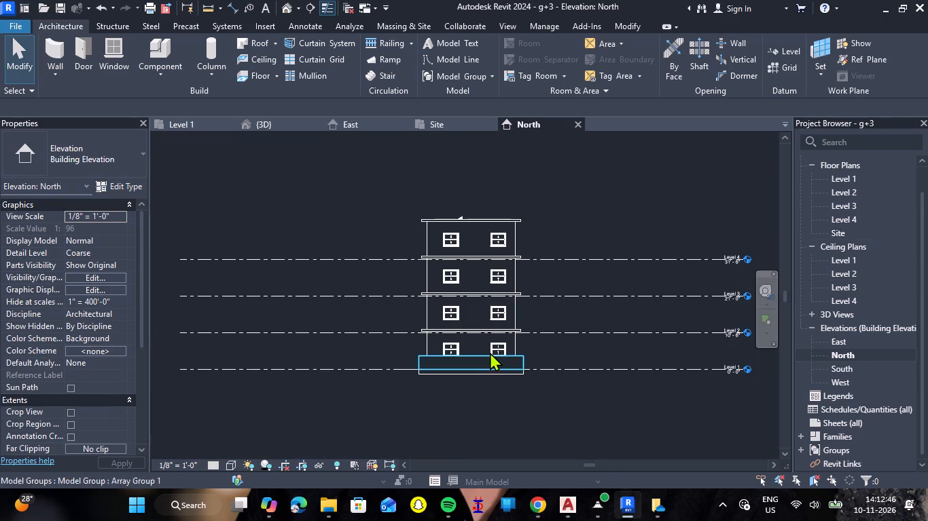
scroll(490, 341, up, 5)
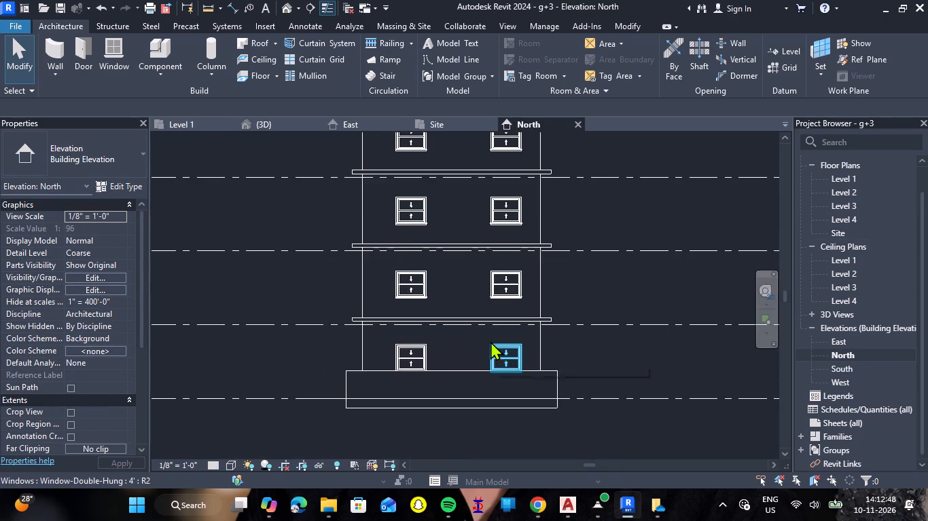
scroll(490, 341, down, 3)
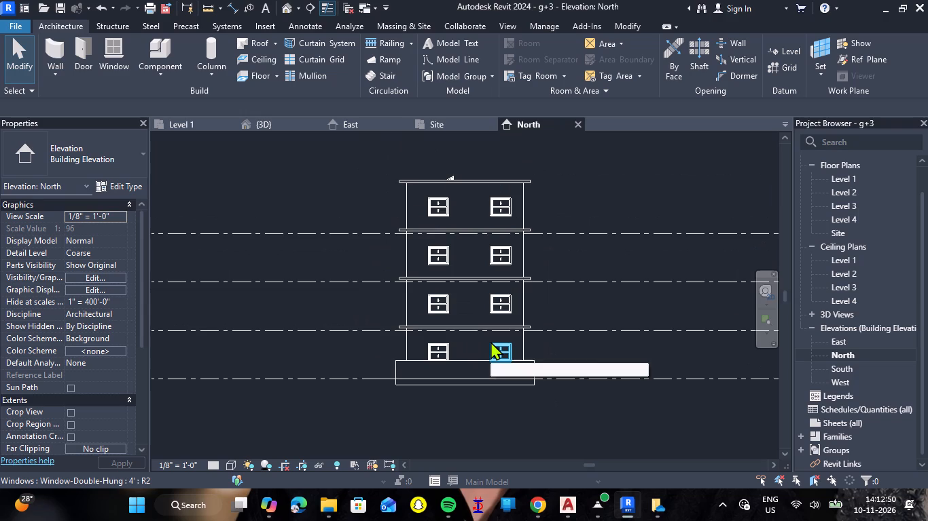
click(229, 457)
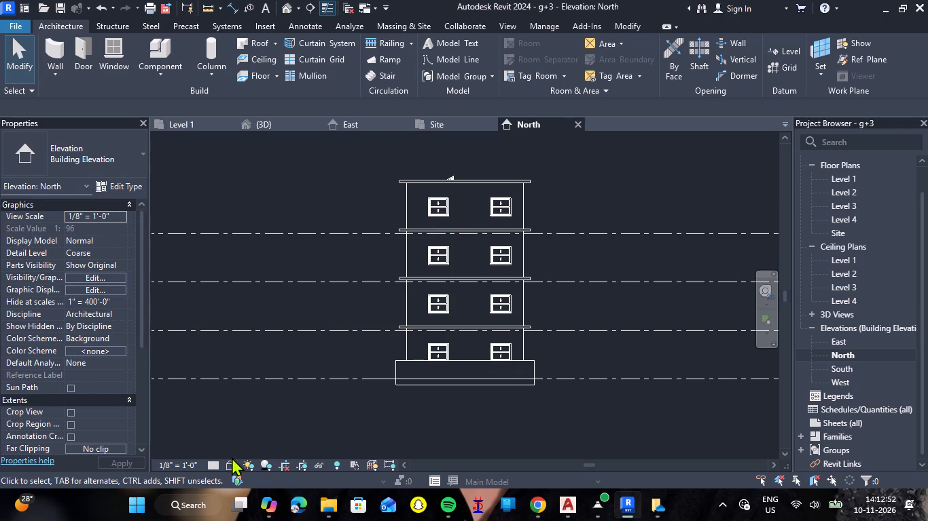
click(232, 463)
click(259, 450)
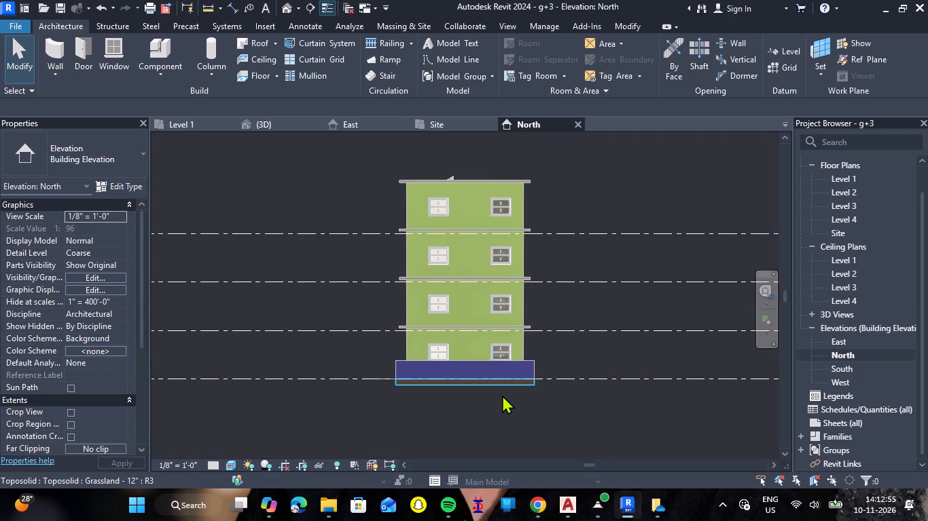
scroll(502, 395, up, 2)
scroll(502, 395, down, 1)
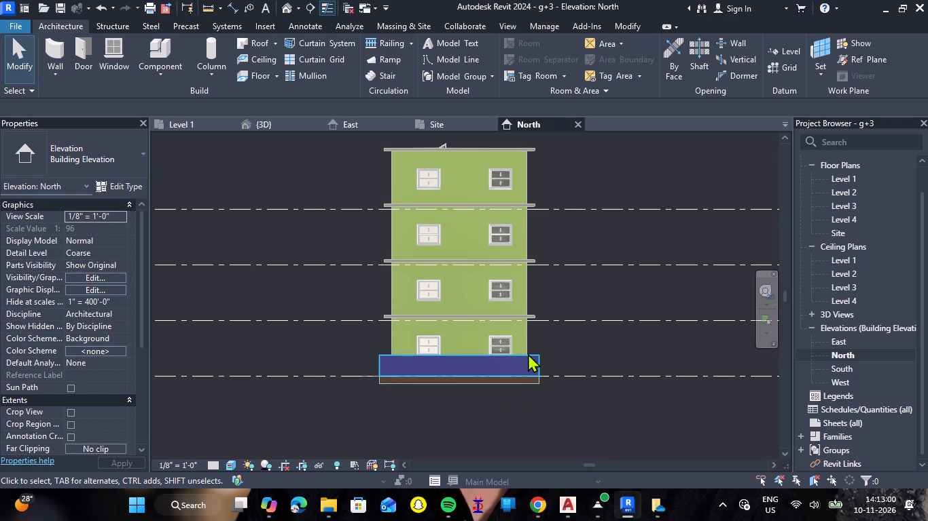
Look through the South and West elevations and temporarily hide the Generic - 4" compound wall in the West elevation.
double_click(846, 369)
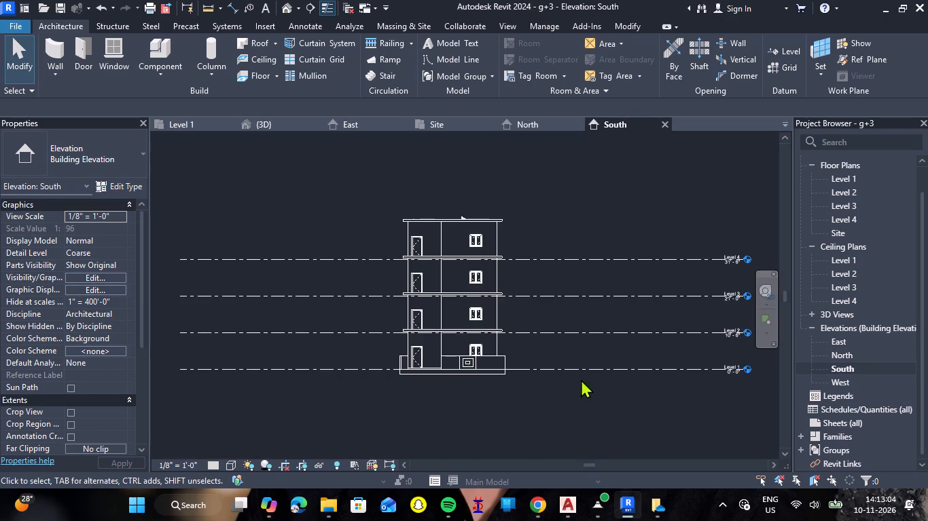
double_click(863, 379)
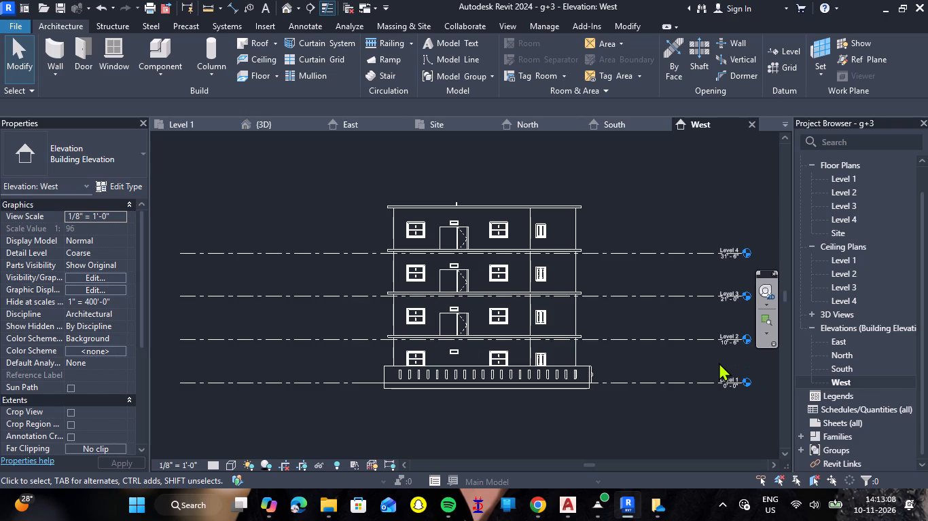
scroll(484, 355, up, 4)
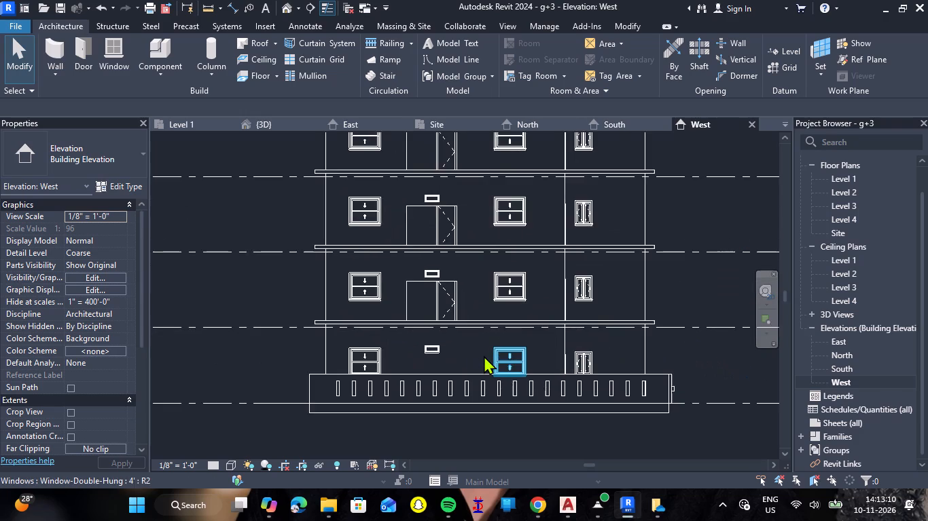
scroll(484, 355, up, 2)
click(476, 377)
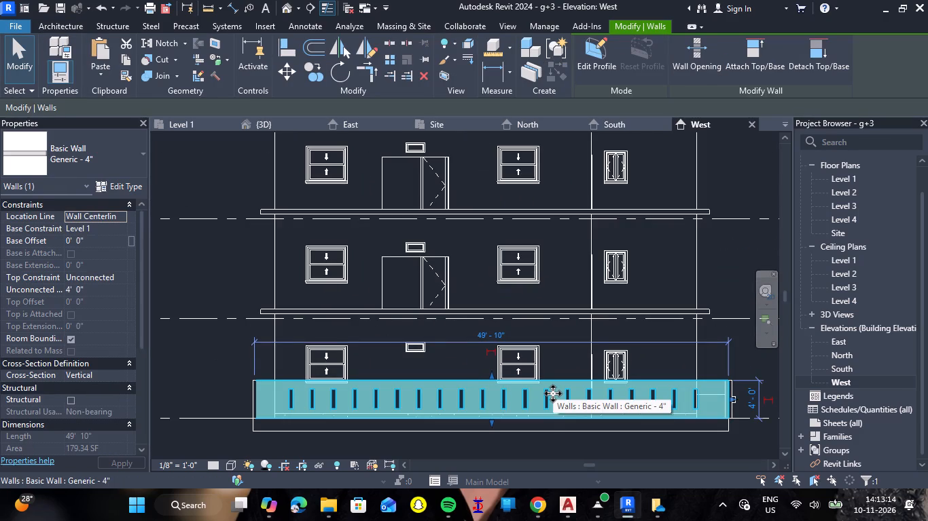
text(hh)
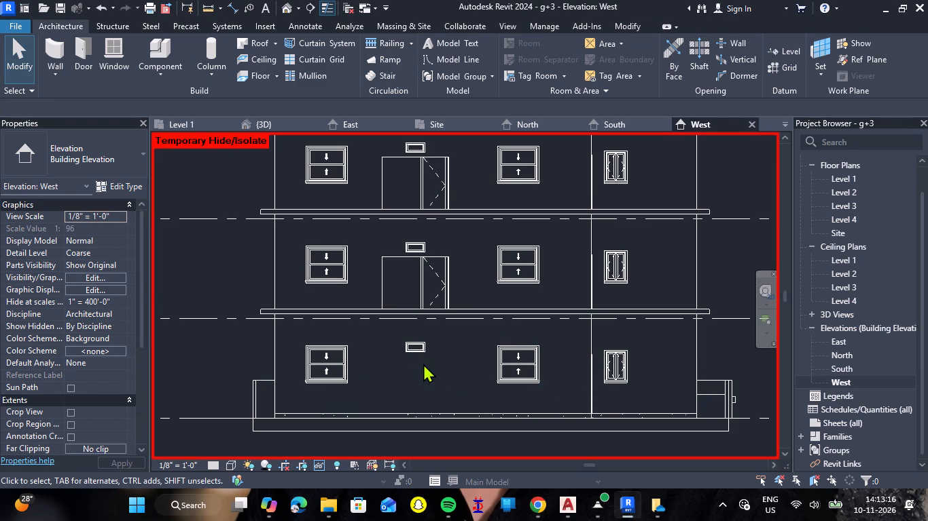
key(Escape)
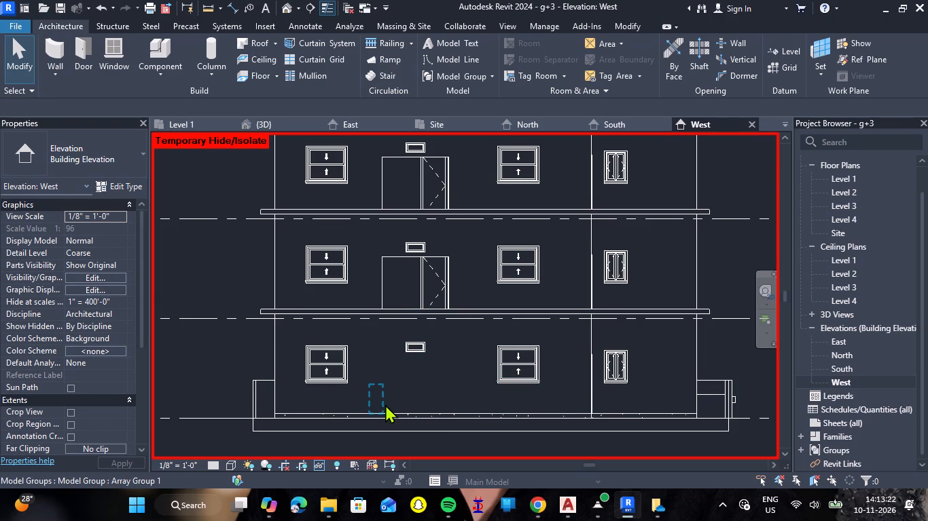
Copy the ground-floor Generic - 9" infill wall below the ventilator, paste it aligned to Levels 2, 3 and 4, and show it in 3D.
click(385, 404)
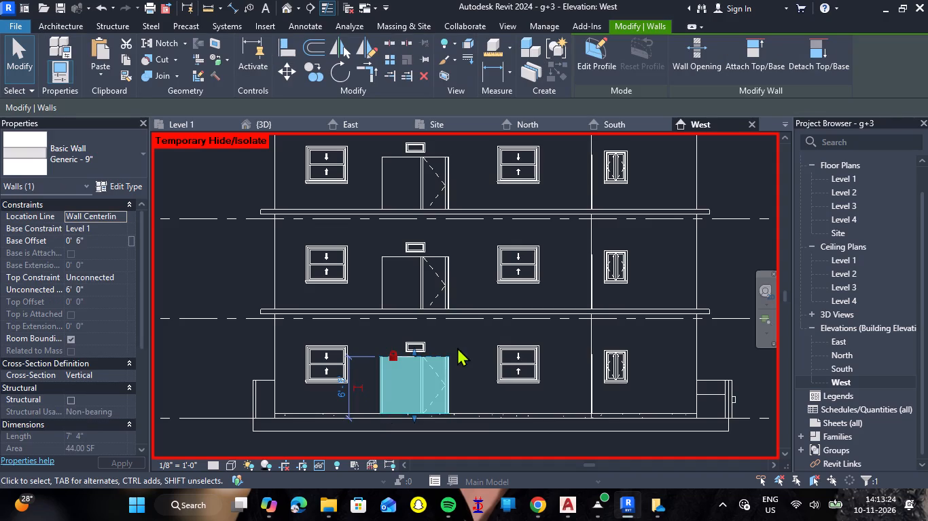
click(129, 63)
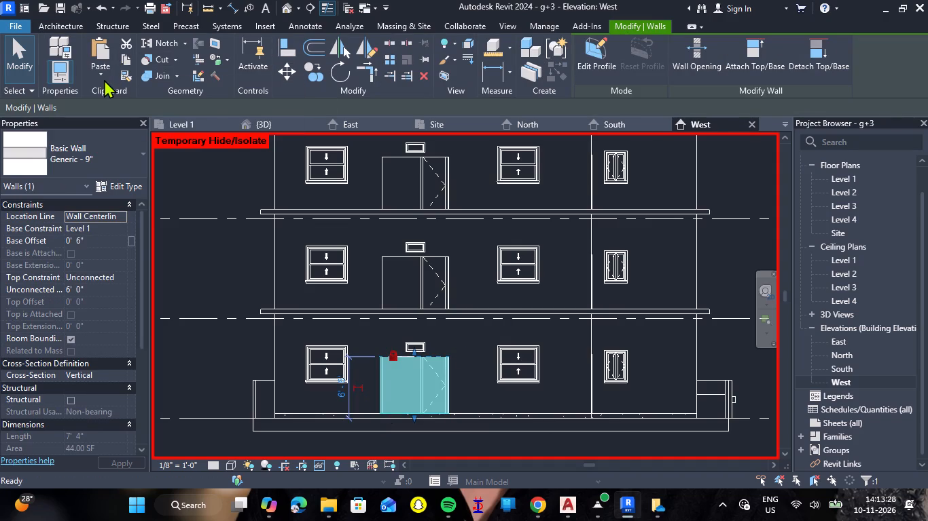
click(104, 79)
click(145, 124)
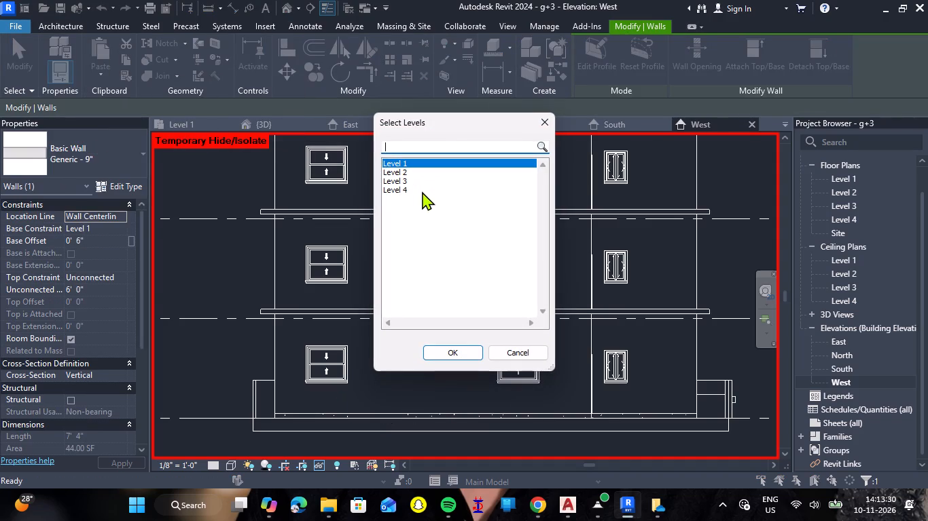
click(416, 171)
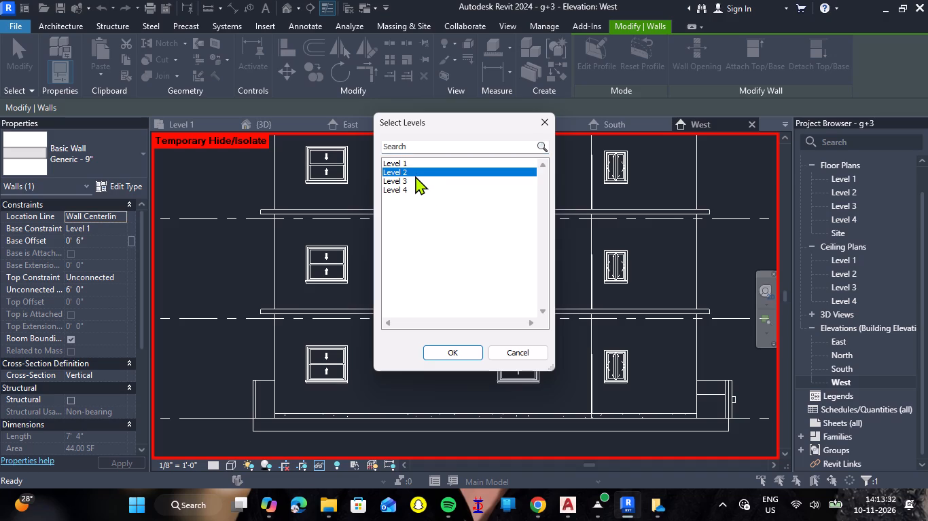
key(shift+Down)
key(shift+Down)
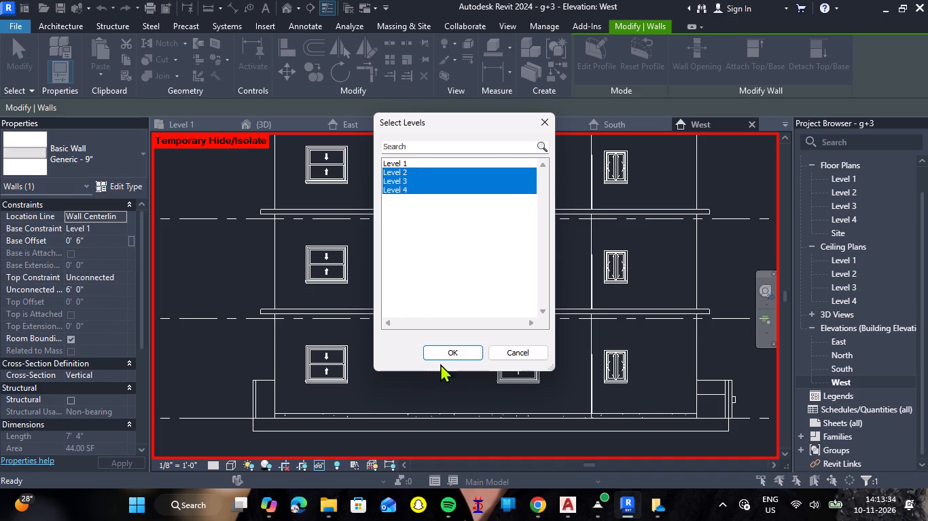
click(450, 354)
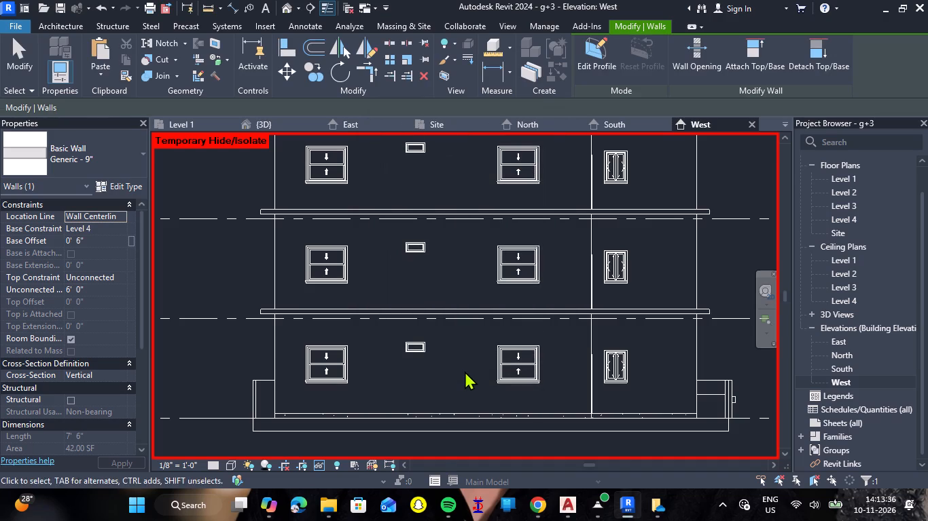
click(263, 127)
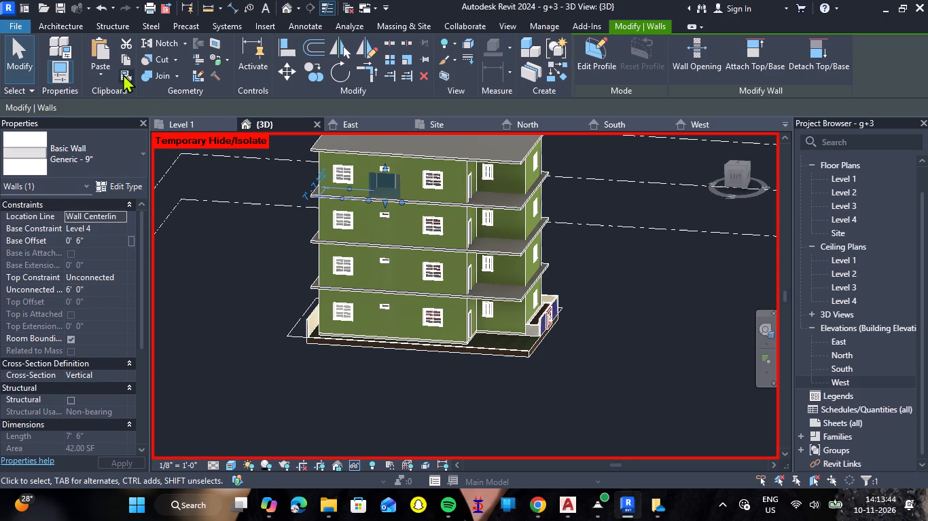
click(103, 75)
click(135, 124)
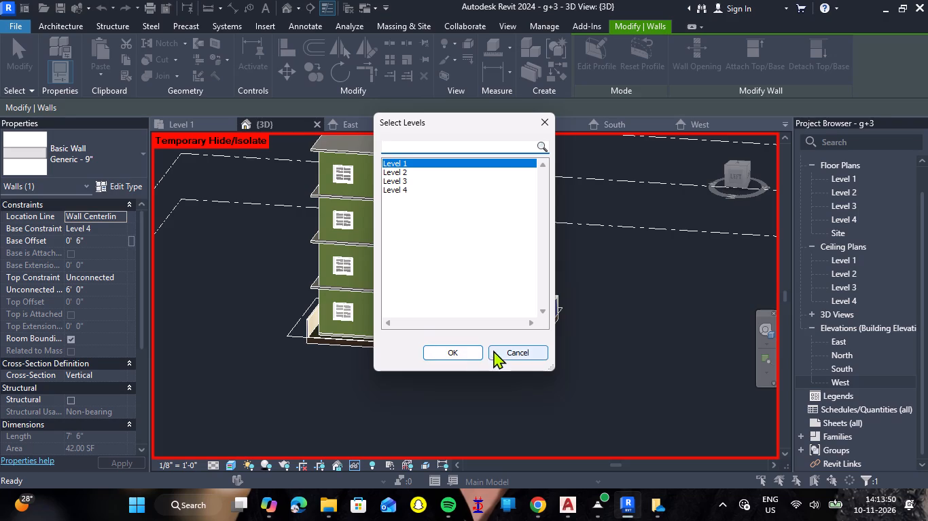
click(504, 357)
Clear the wall selection and reset the temporary hide in the 3D view.
click(459, 404)
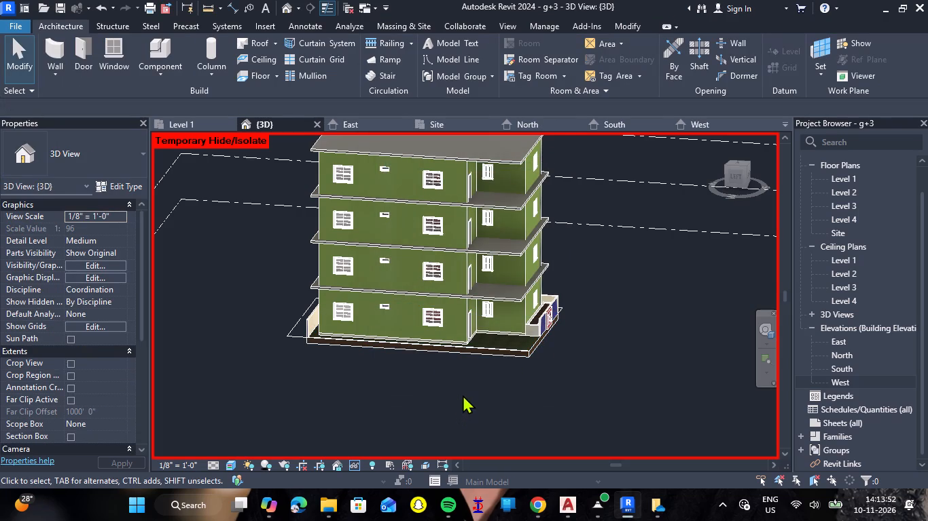
scroll(469, 383, down, 3)
text(hr)
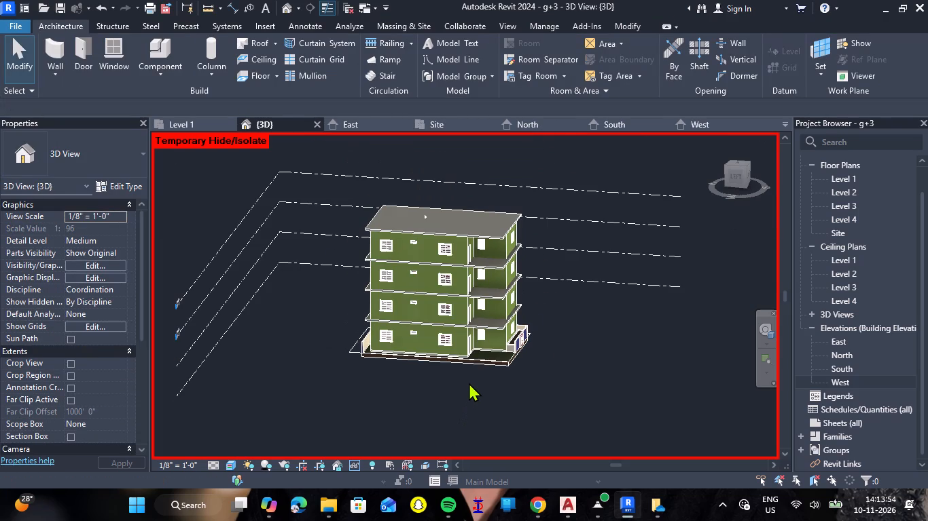
Examine the complete four-storey building in 3D from the front, from above the roof and from the top.
scroll(469, 383, up, 5)
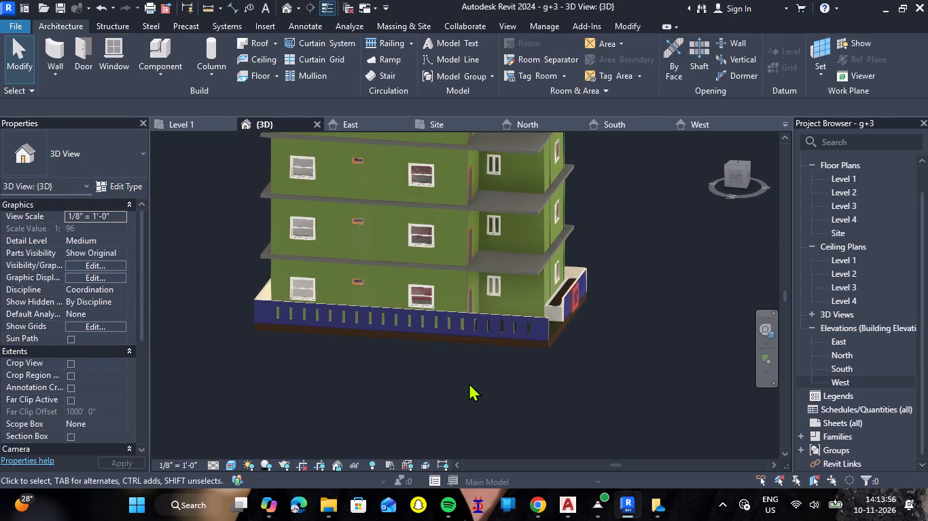
shift+right_drag(603, 364, 497, 303)
shift+middle_drag(603, 364, 497, 303)
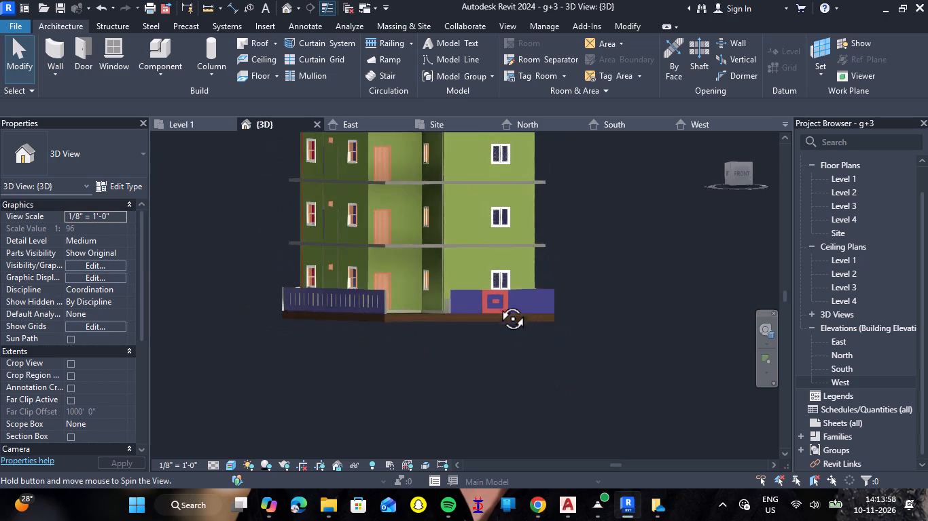
shift+right_drag(497, 303, 476, 400)
shift+middle_drag(497, 303, 476, 404)
scroll(529, 358, down, 6)
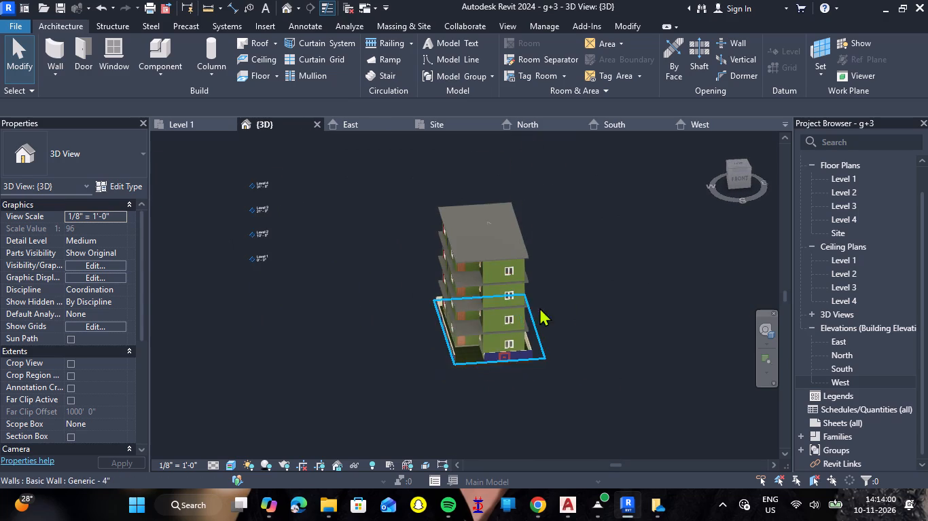
scroll(516, 227, up, 5)
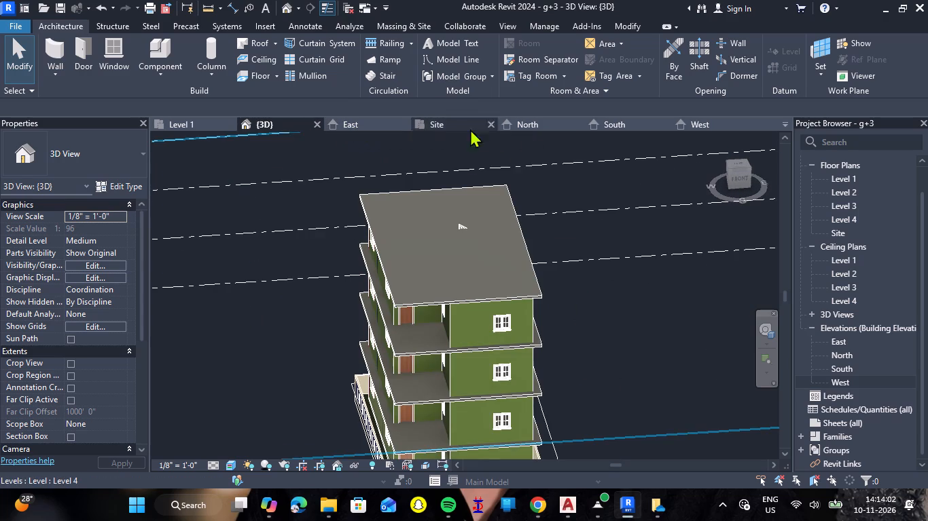
click(739, 164)
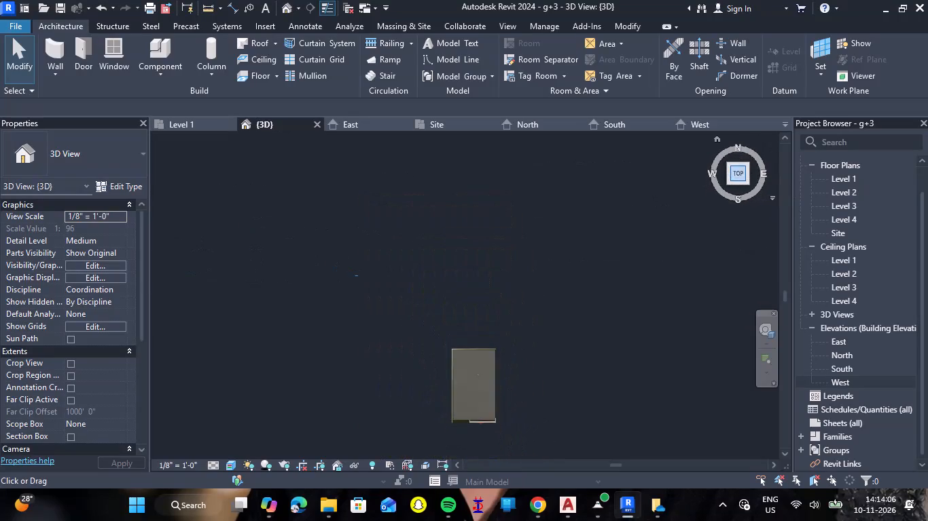
scroll(474, 296, up, 8)
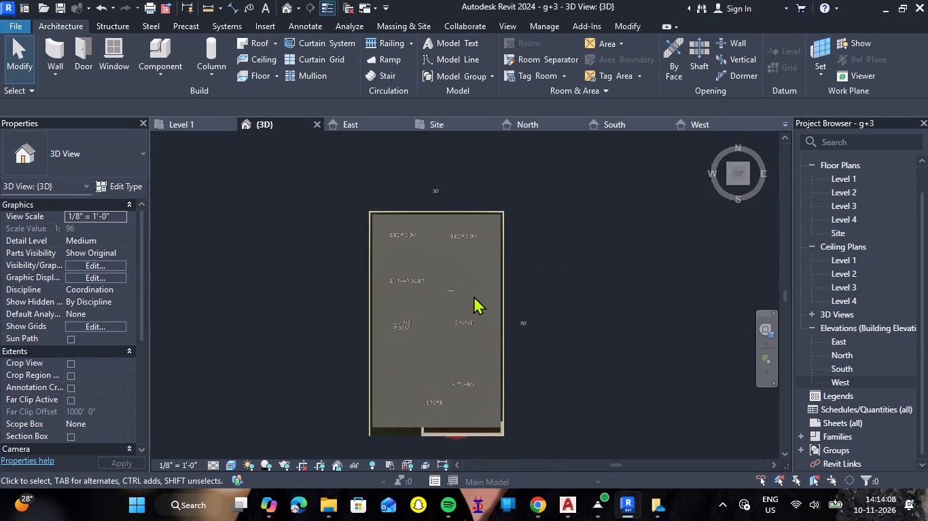
scroll(454, 279, up, 8)
Open the Level 1 plan at the staircase and start a shaft opening sketch.
click(192, 123)
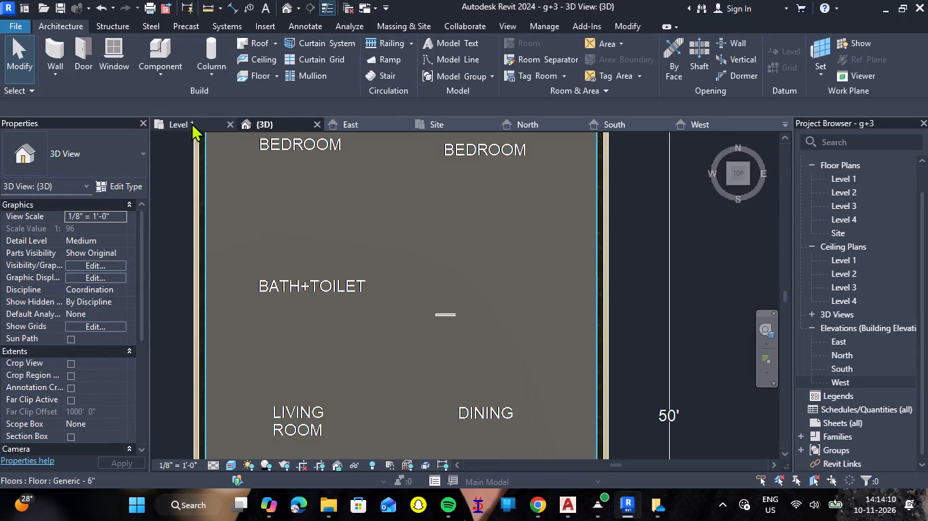
scroll(457, 245, down, 3)
scroll(459, 145, up, 8)
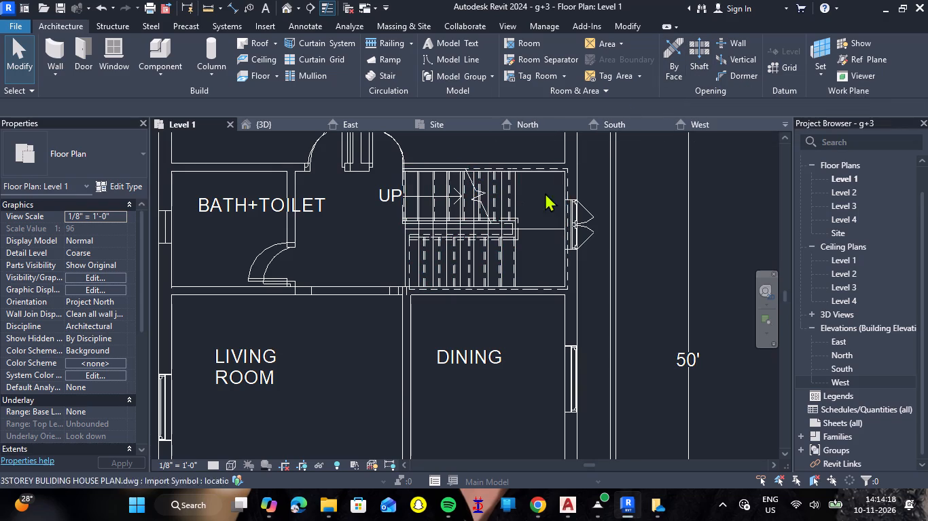
double_click(702, 50)
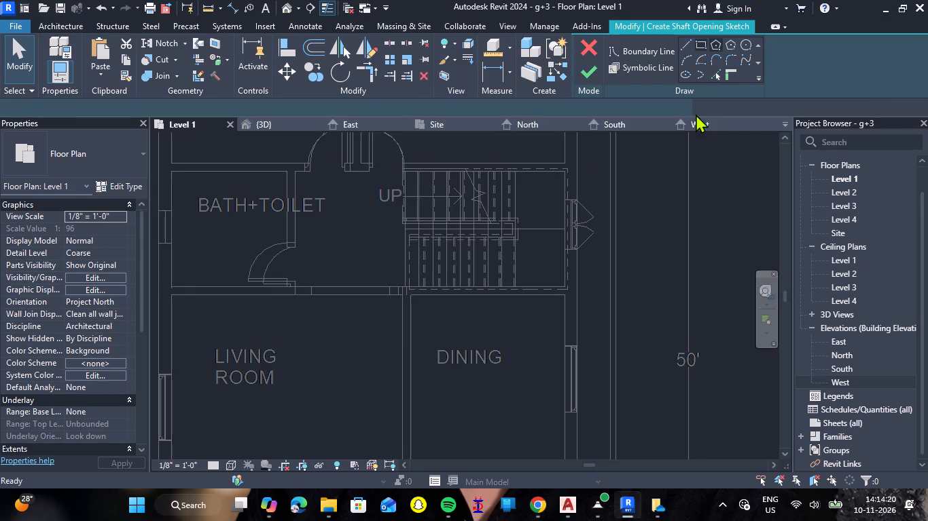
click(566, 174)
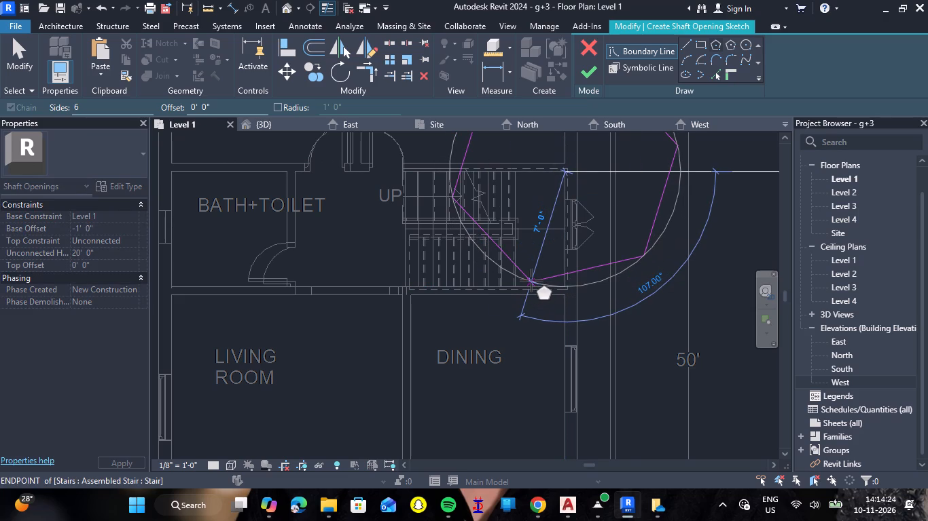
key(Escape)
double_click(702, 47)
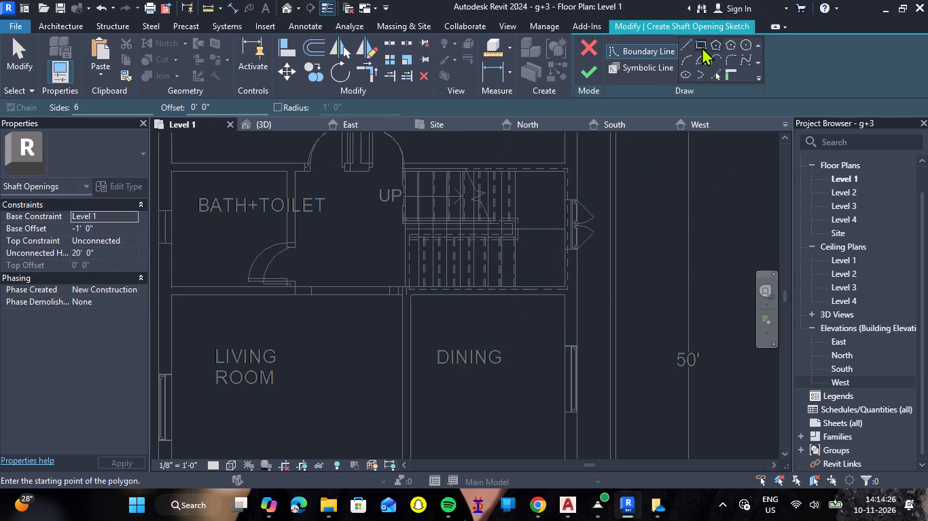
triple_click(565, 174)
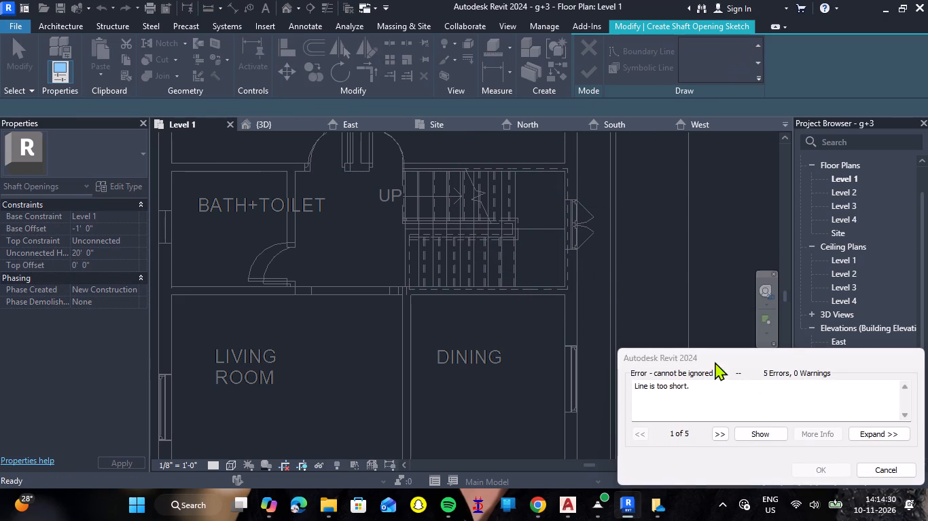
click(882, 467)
Sketch a rectangular shaft boundary about 7' deep around the staircase between the surrounding walls, and finish the shaft opening.
scroll(529, 144, up, 4)
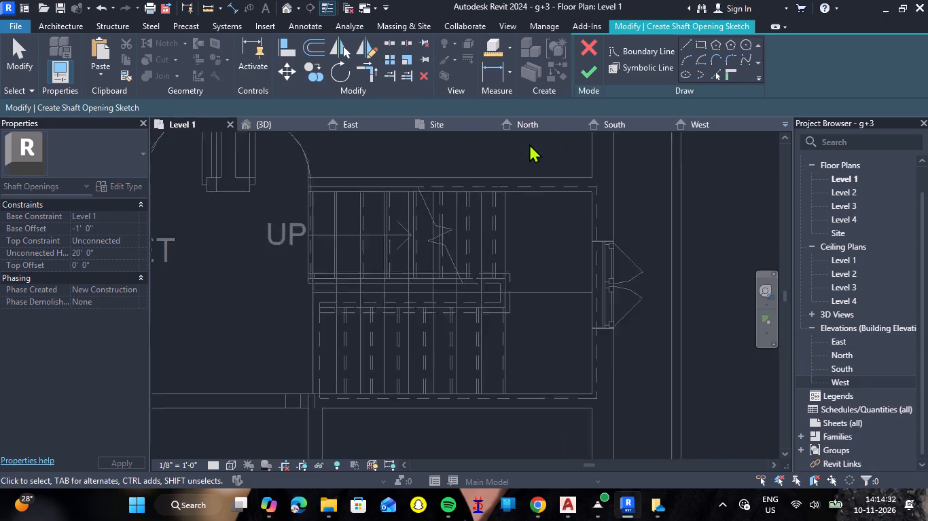
scroll(529, 144, up, 2)
double_click(698, 40)
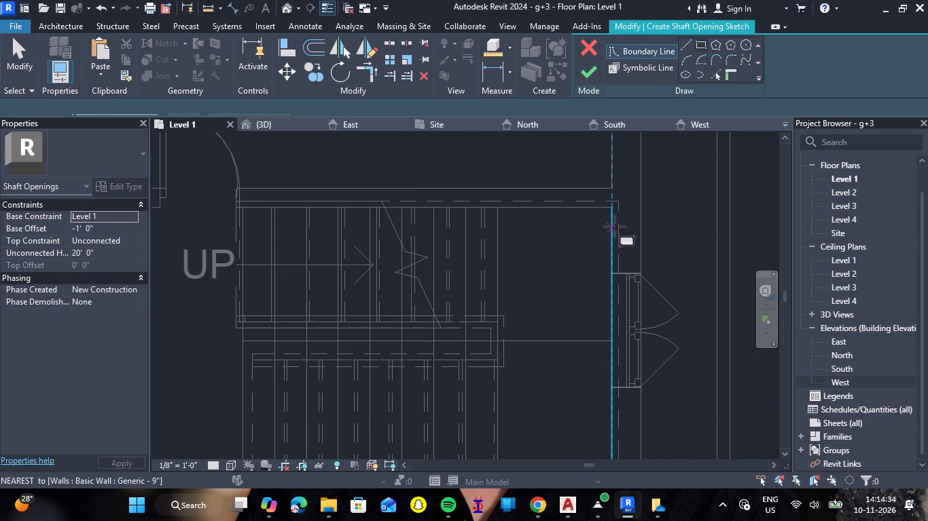
click(611, 210)
scroll(459, 280, down, 7)
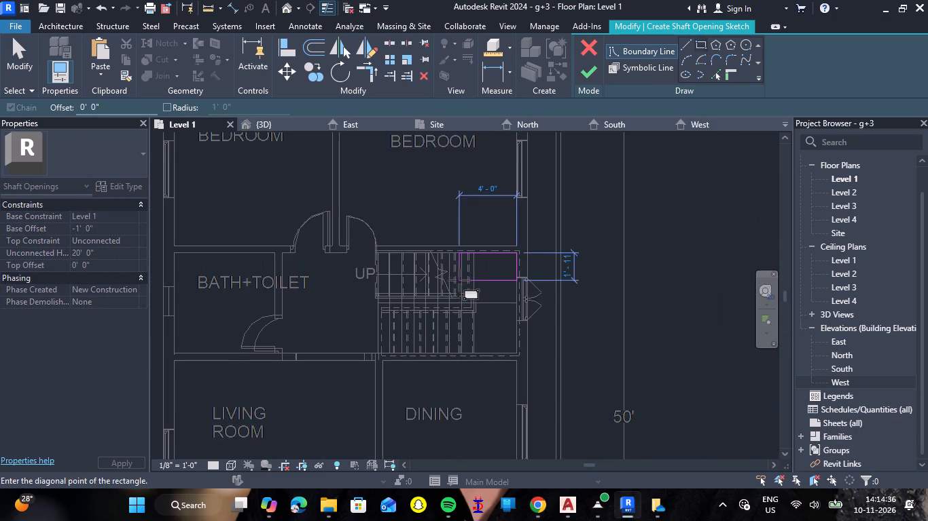
scroll(380, 358, up, 7)
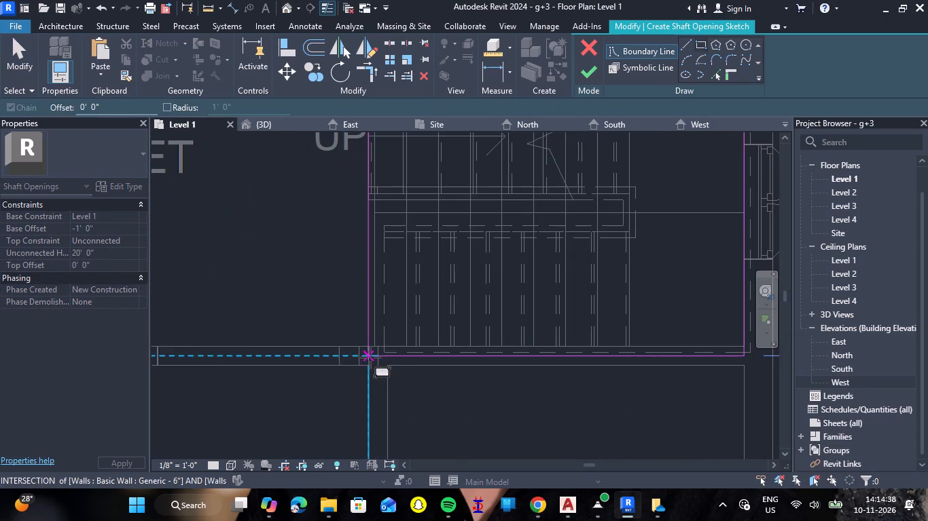
click(368, 350)
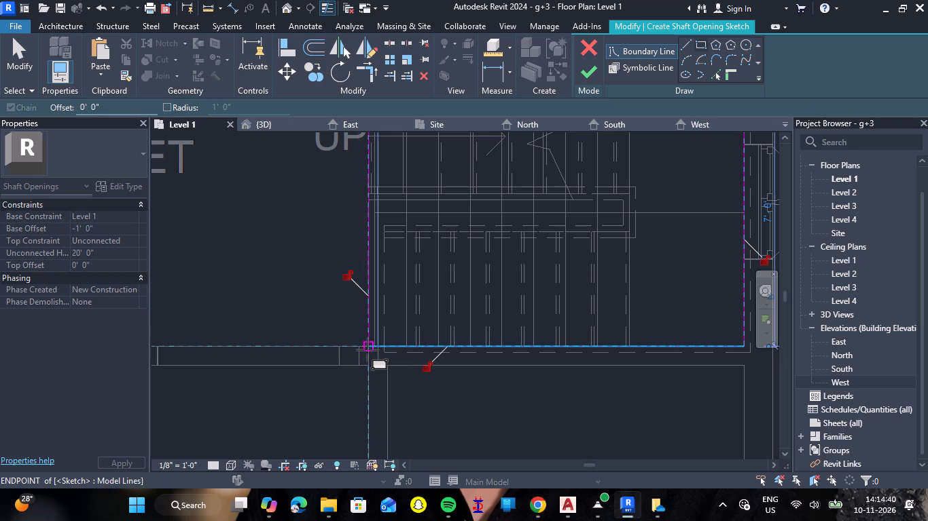
scroll(431, 333, down, 7)
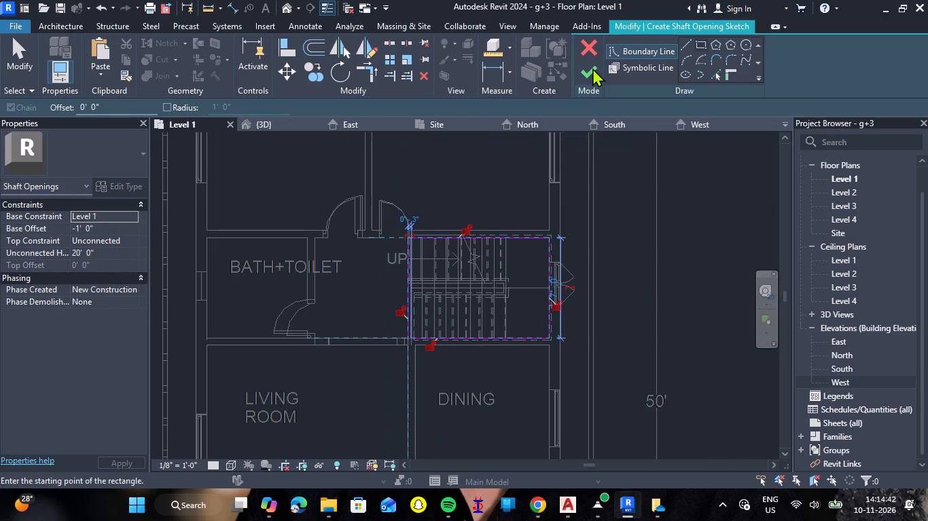
click(592, 68)
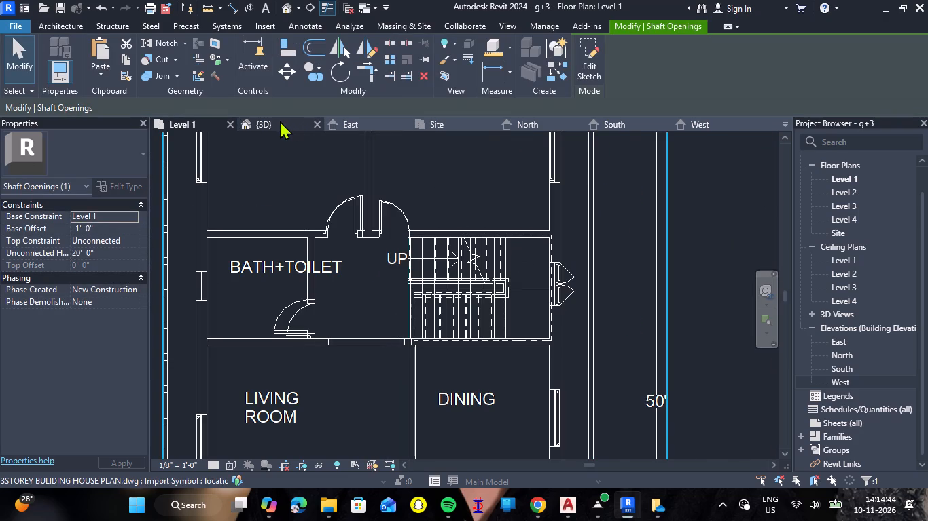
Examine the new shaft opening in 3D from the front and from beneath the site, looking up at the stair.
click(280, 121)
scroll(378, 204, down, 5)
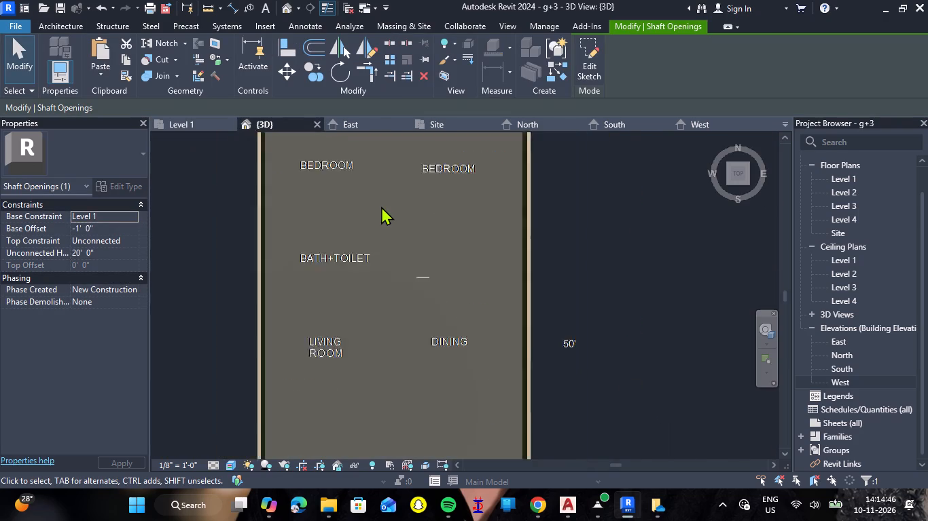
scroll(381, 206, down, 2)
right_drag(508, 367, 510, 314)
middle_drag(508, 367, 510, 314)
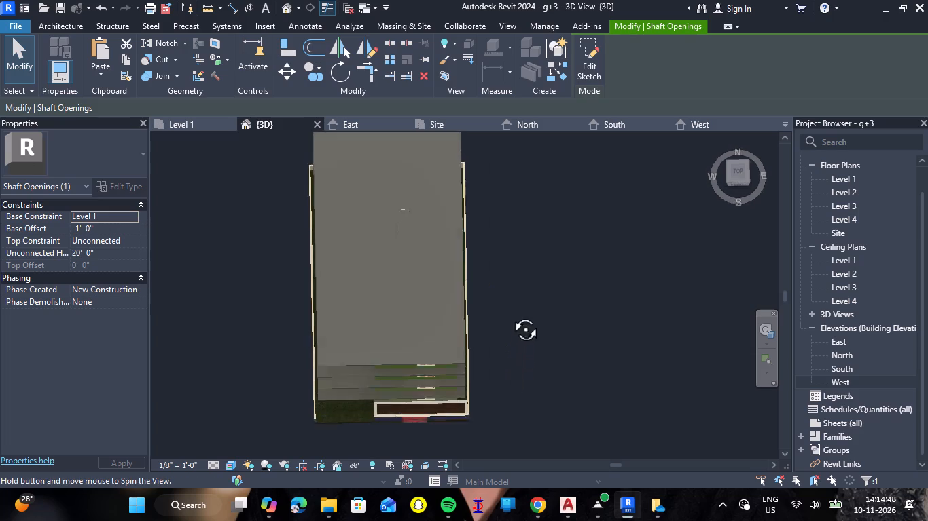
right_drag(510, 314, 511, 150)
middle_drag(510, 314, 511, 150)
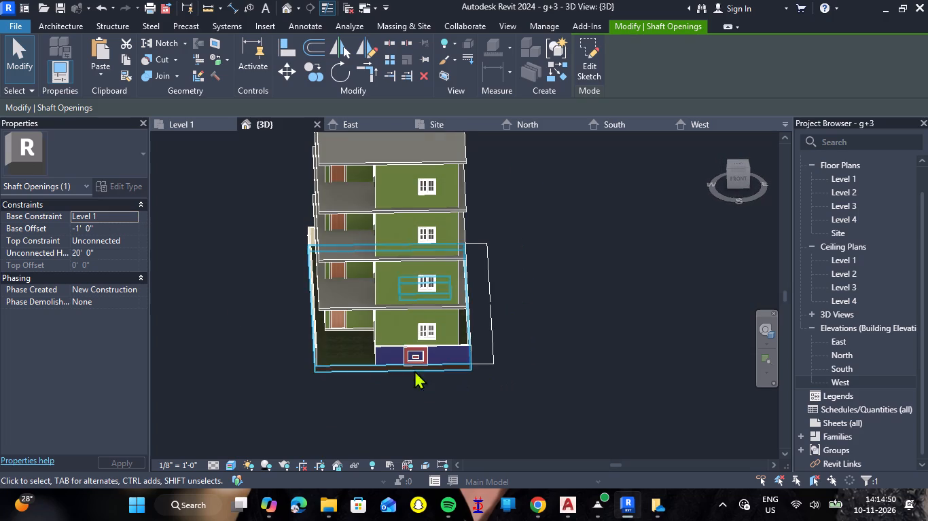
shift+middle_drag(482, 444, 485, 394)
shift+right_drag(481, 443, 485, 394)
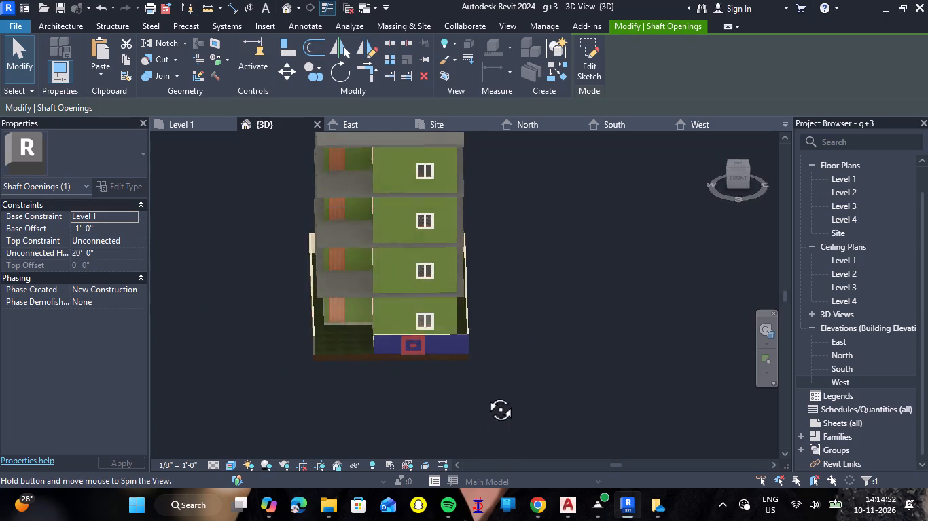
shift+right_drag(485, 394, 491, 369)
shift+middle_drag(485, 394, 491, 369)
right_drag(482, 372, 484, 262)
shift+middle_drag(481, 372, 484, 262)
shift+scroll(481, 372, up, 1)
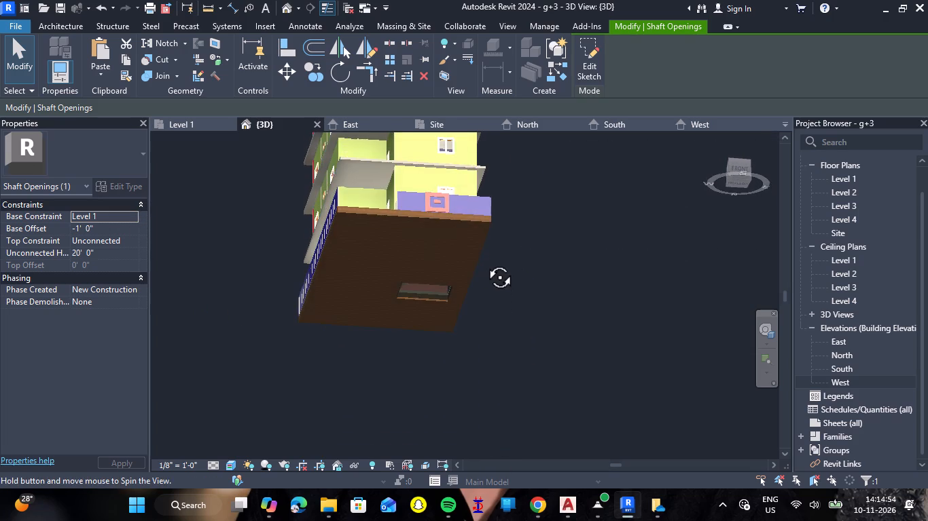
right_drag(484, 262, 372, 202)
shift+middle_drag(484, 262, 372, 202)
scroll(430, 267, up, 7)
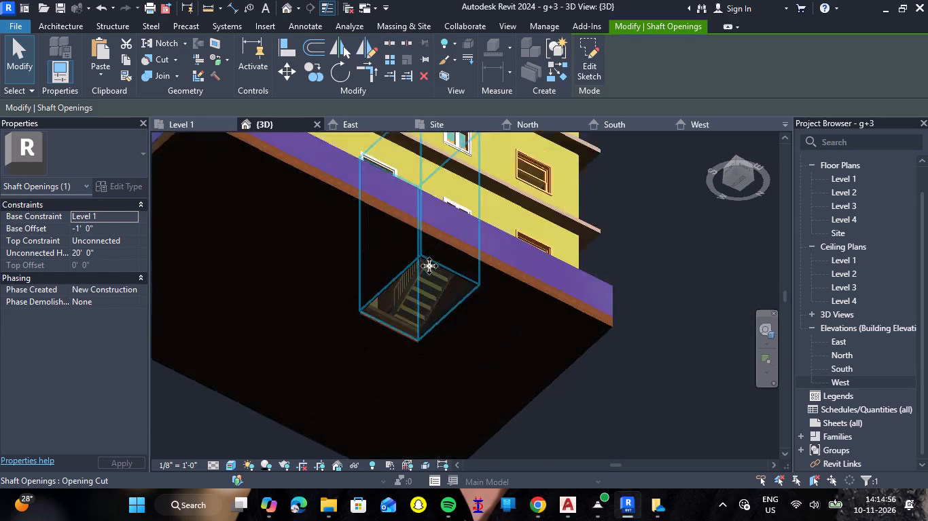
scroll(429, 266, up, 2)
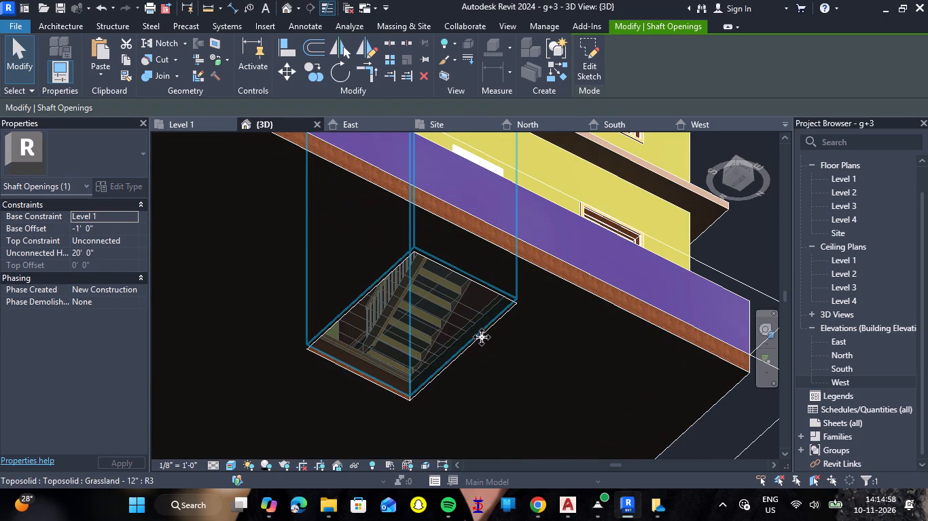
click(482, 336)
scroll(539, 295, down, 8)
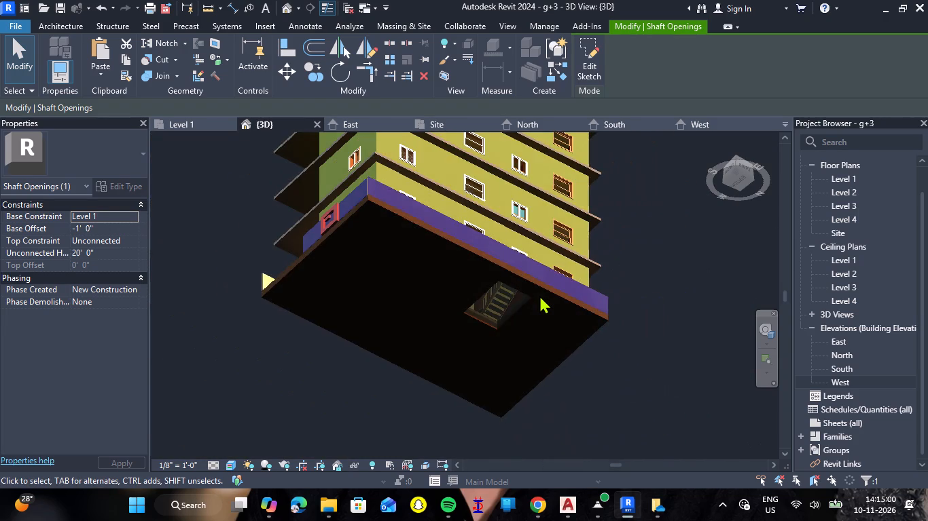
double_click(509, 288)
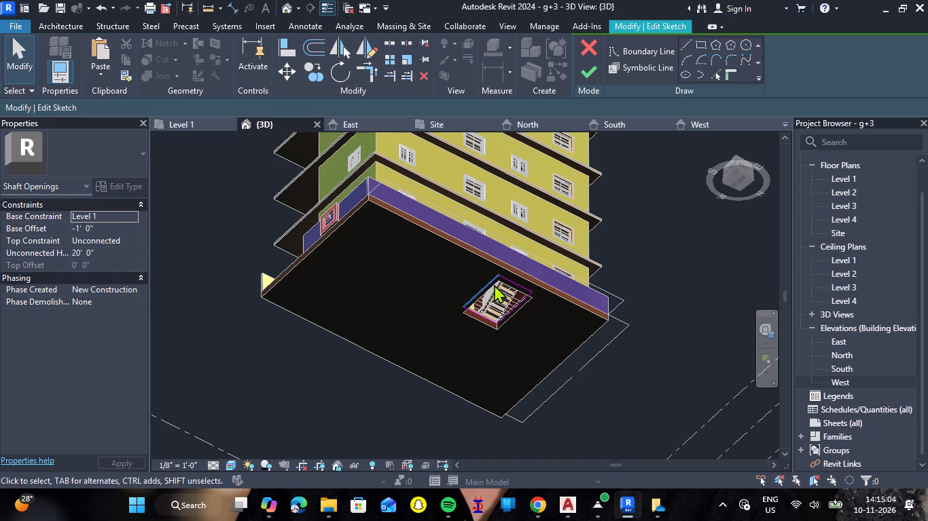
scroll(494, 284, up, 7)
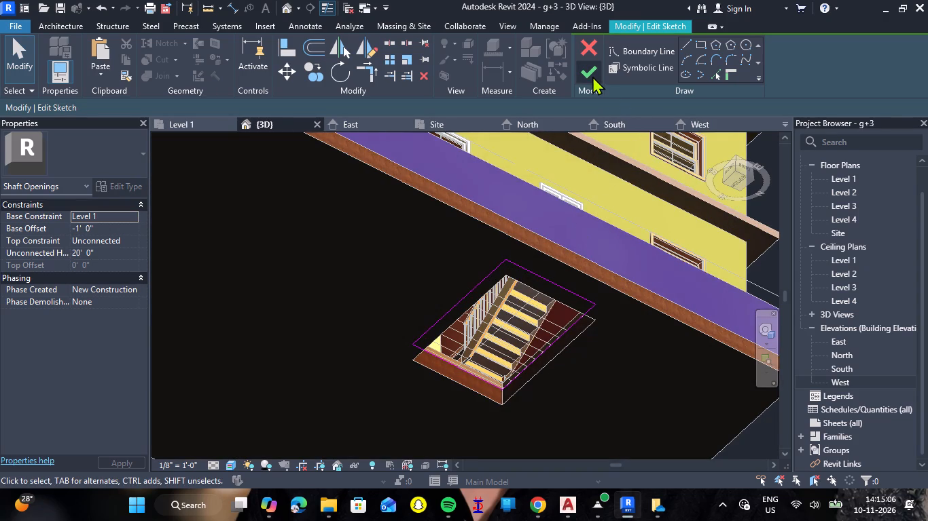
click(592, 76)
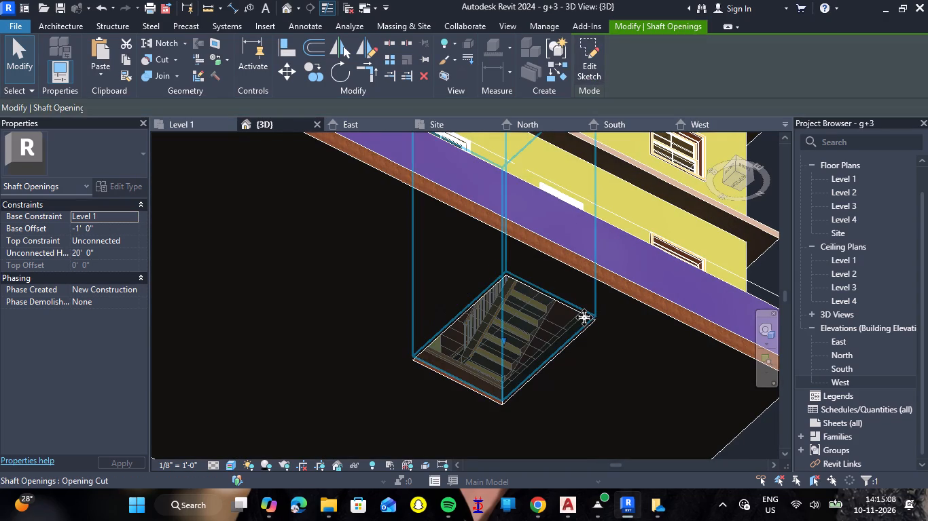
Stretch the top of the stair shaft opening above the building's roof, to an unconnected height of about 53' 3".
scroll(584, 317, down, 7)
shift+middle_drag(641, 229, 581, 380)
shift+right_drag(641, 229, 581, 380)
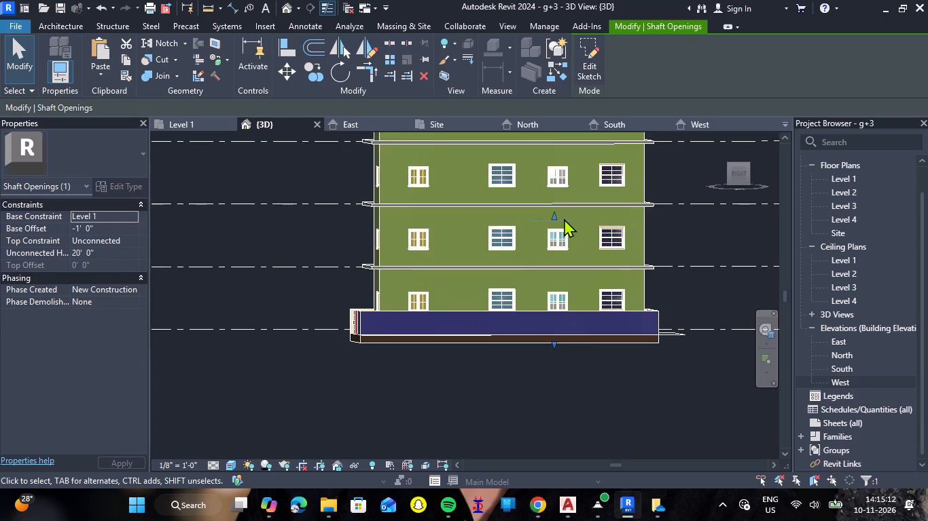
scroll(563, 223, down, 6)
scroll(554, 134, up, 5)
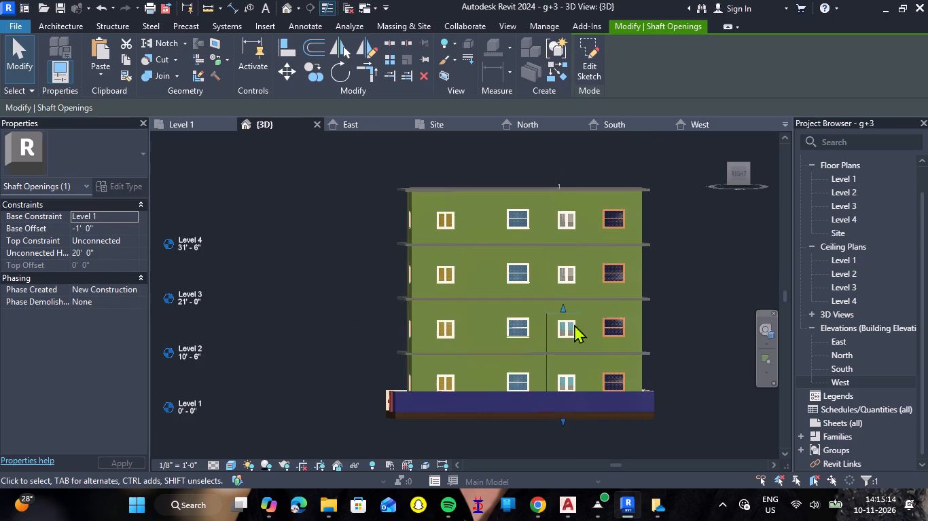
drag(563, 309, 580, 140)
Raise the bottom of the stair shaft opening to a base offset of about 0' 9" above Level 1.
scroll(556, 418, up, 7)
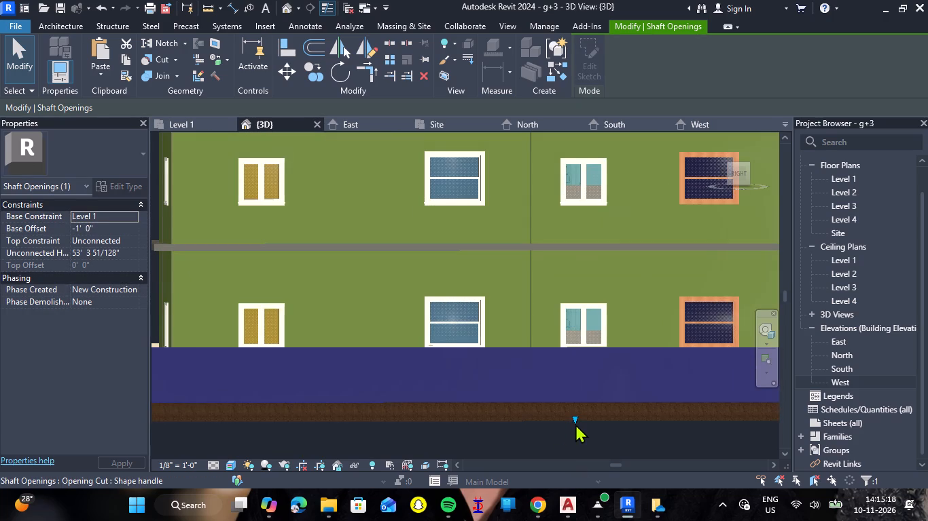
drag(575, 418, 578, 392)
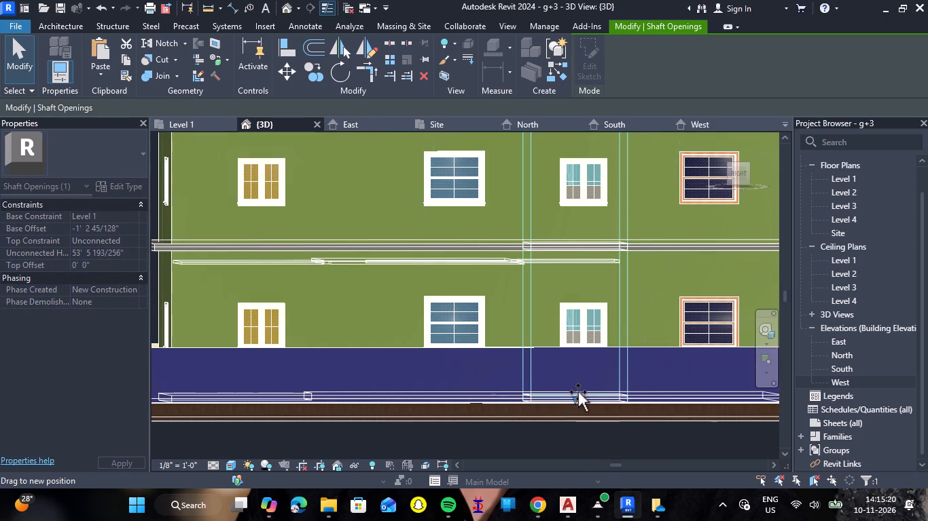
drag(578, 392, 578, 391)
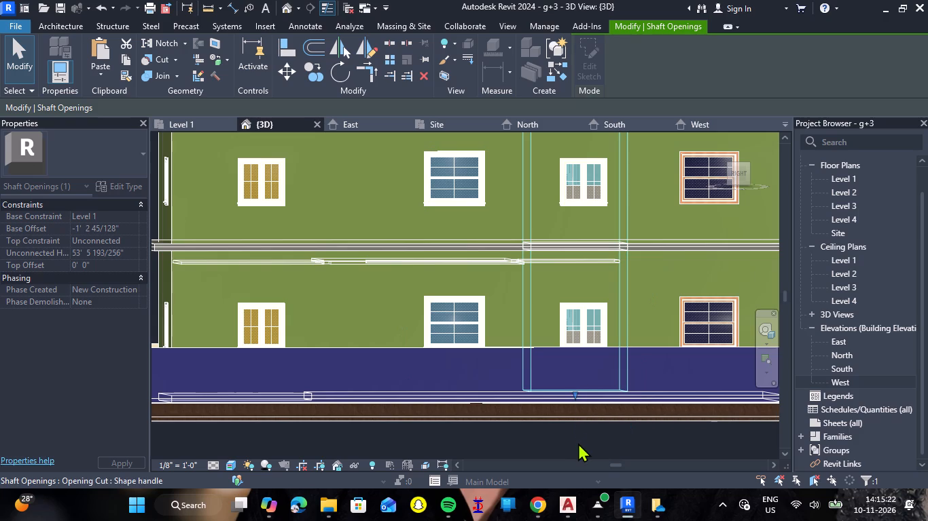
Temporarily hide the ground-floor Generic - 9" exterior wall beside the staircase in 3D and view the stair behind it.
shift+middle_drag(578, 443, 592, 360)
shift+right_drag(577, 442, 592, 360)
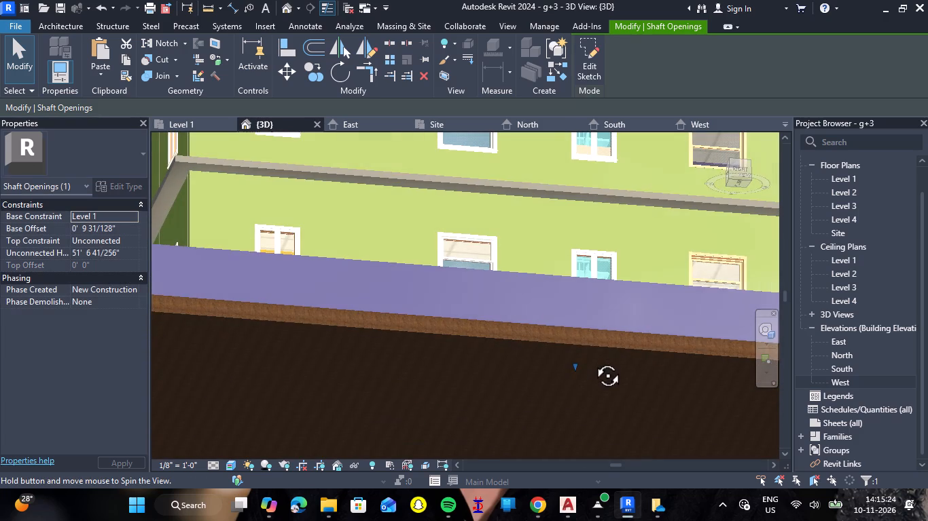
shift+middle_drag(592, 360, 593, 360)
shift+right_drag(592, 360, 593, 360)
shift+middle_drag(486, 367, 582, 475)
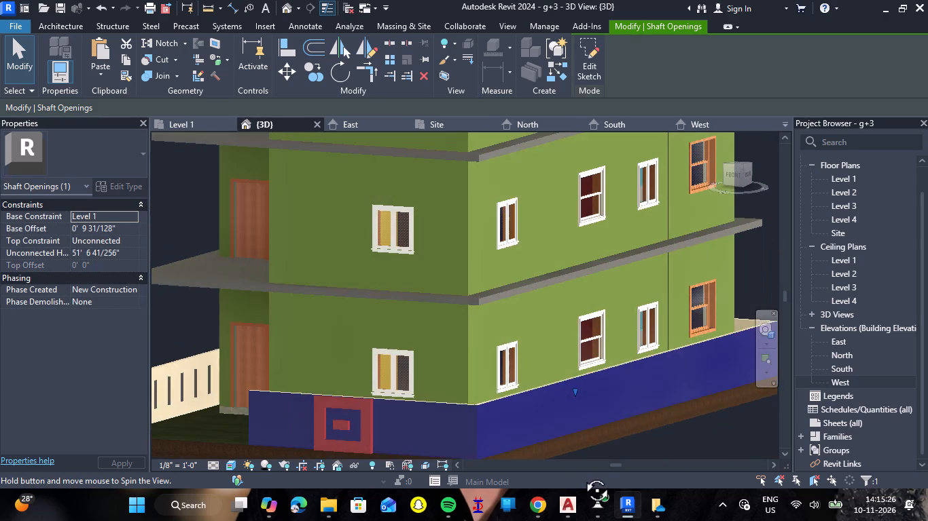
shift+middle_drag(582, 475, 495, 490)
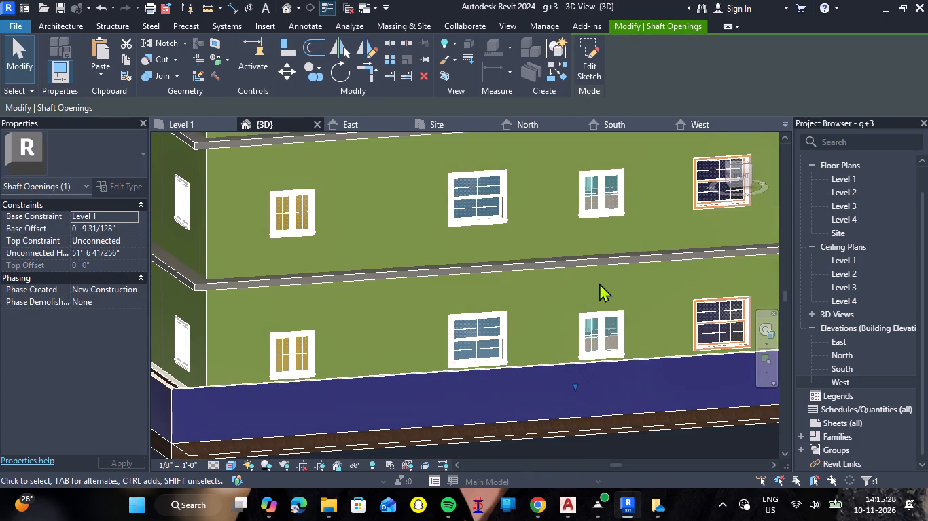
click(645, 318)
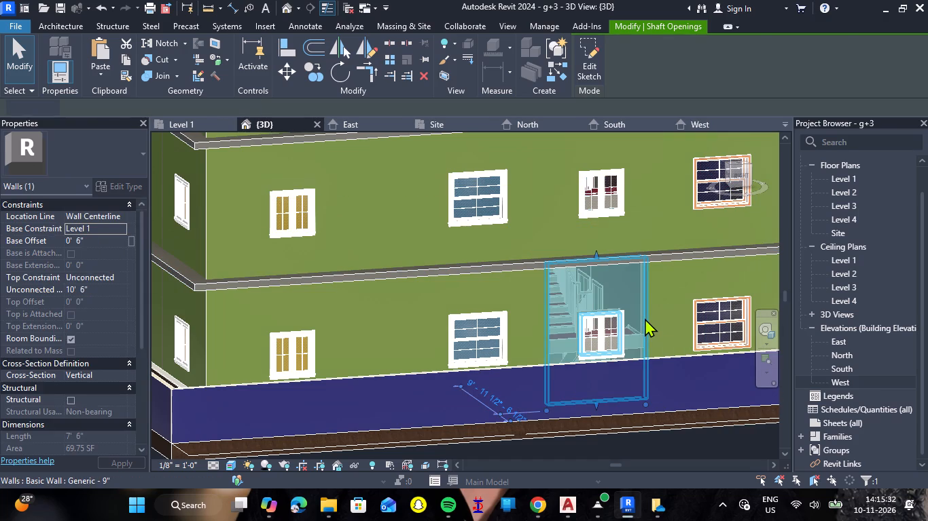
text(hh)
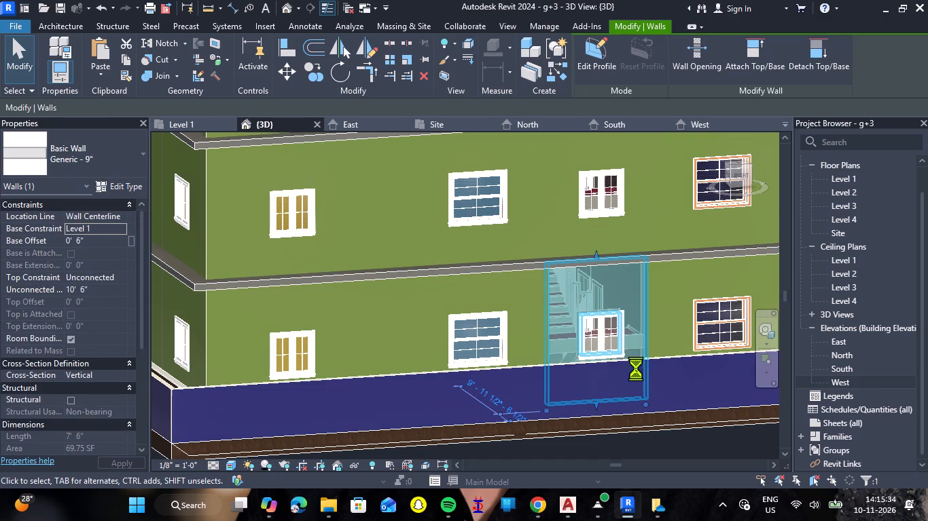
shift+right_drag(647, 325, 626, 391)
shift+middle_drag(647, 325, 639, 361)
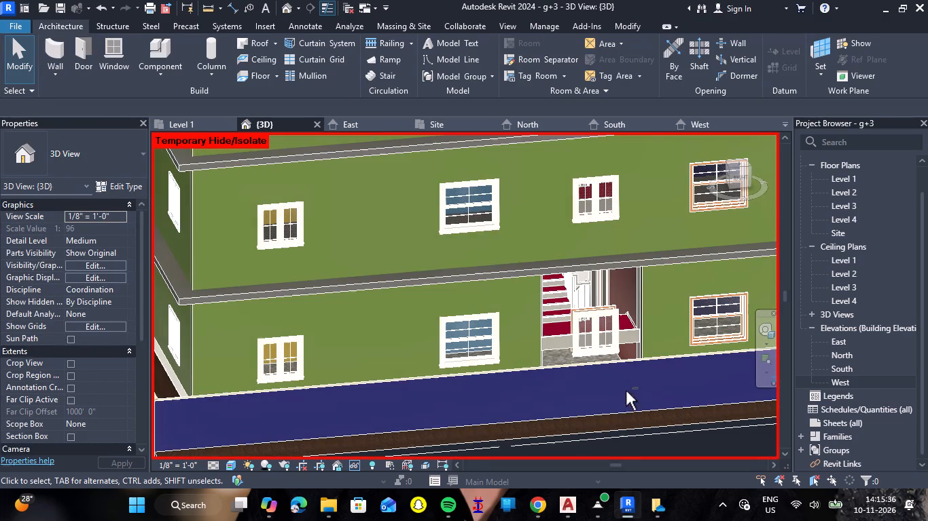
Examine the stair shaft opening in 3D from the roof down to the ground-floor staircase behind the hidden wall.
shift+right_drag(626, 391, 618, 404)
shift+right_drag(625, 345, 613, 383)
shift+middle_drag(625, 345, 613, 383)
scroll(613, 383, down, 9)
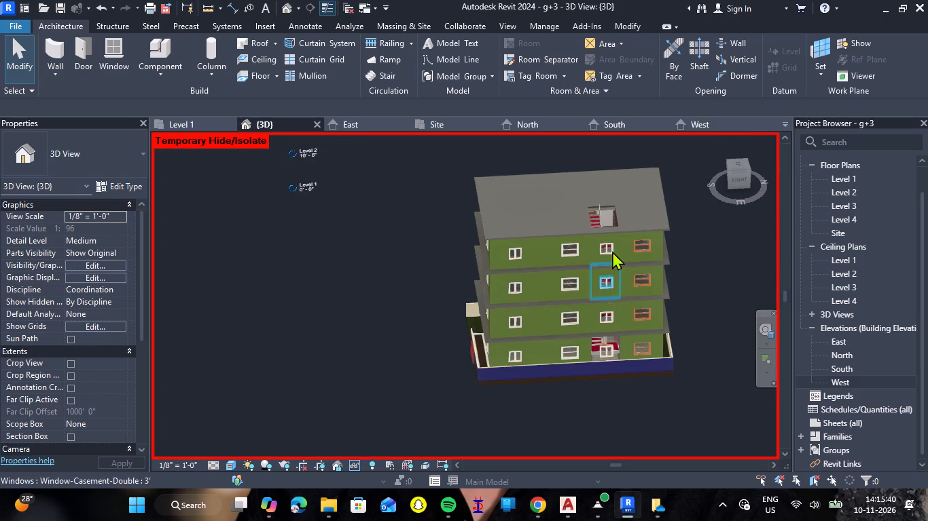
click(613, 221)
scroll(613, 372, up, 8)
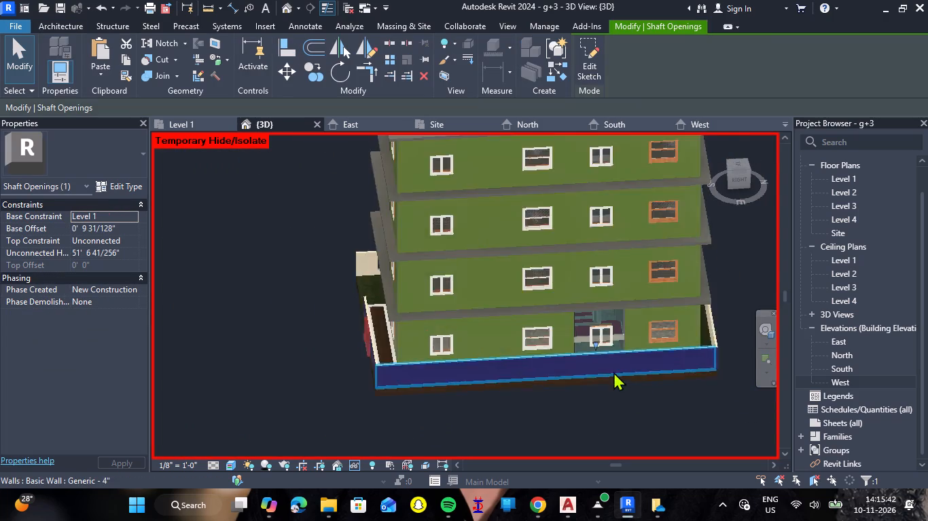
scroll(605, 333, up, 6)
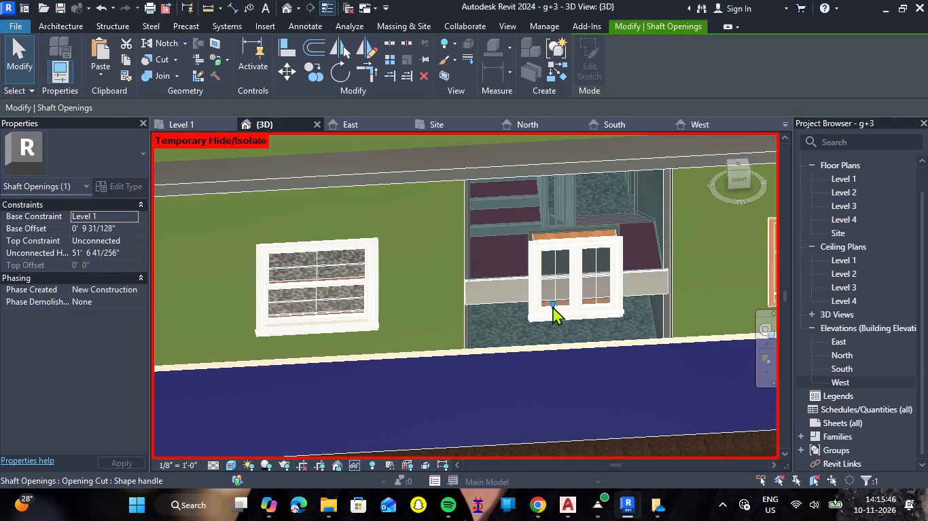
scroll(596, 315, down, 8)
Reset the temporary hide in the 3D view to restore the ground-floor exterior wall and clear the selection.
text(hr)
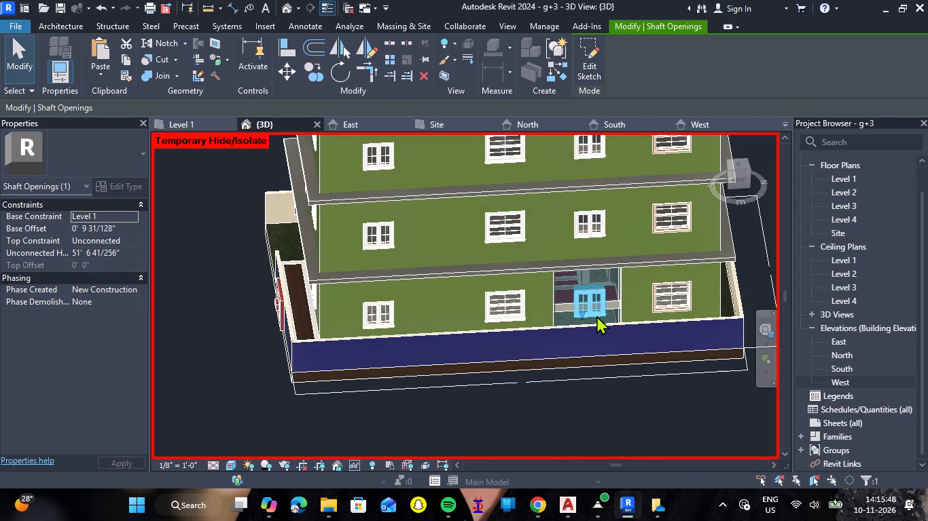
scroll(599, 340, down, 5)
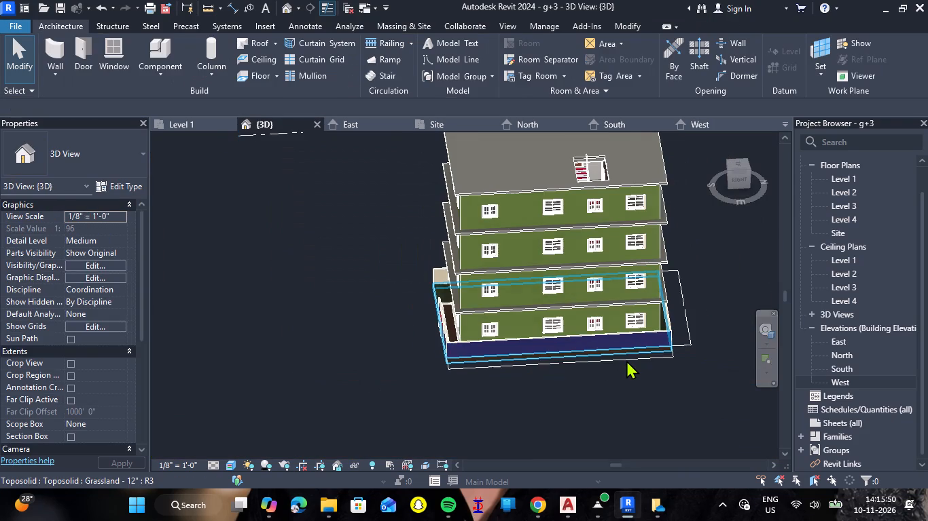
key(Escape)
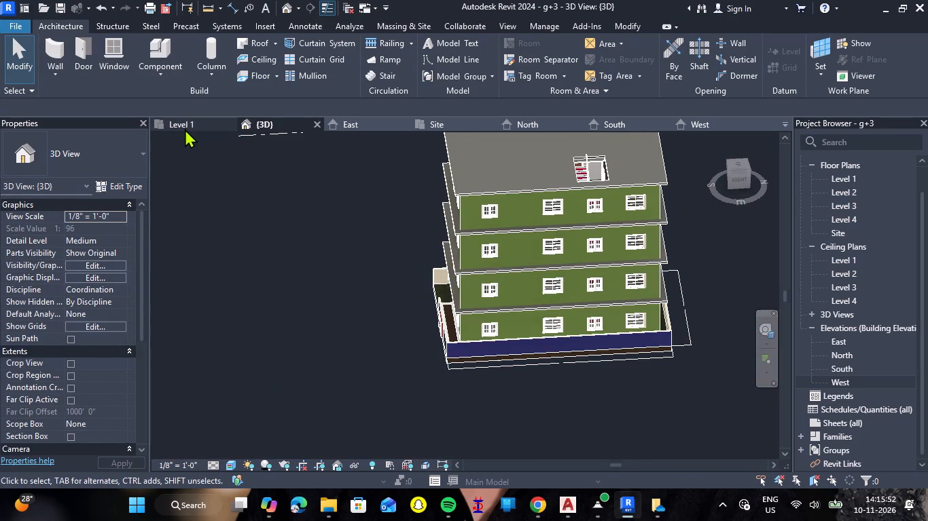
On the Level 1 plan, draw a rectangle of Generic - 4" walls around the staircase, choosing base constraint Level 4 and height 10' 6".
click(185, 128)
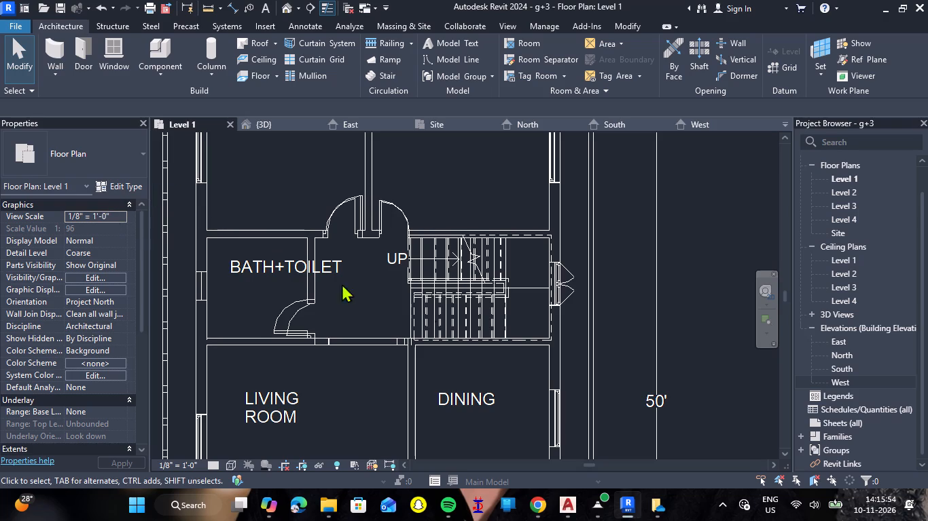
click(45, 47)
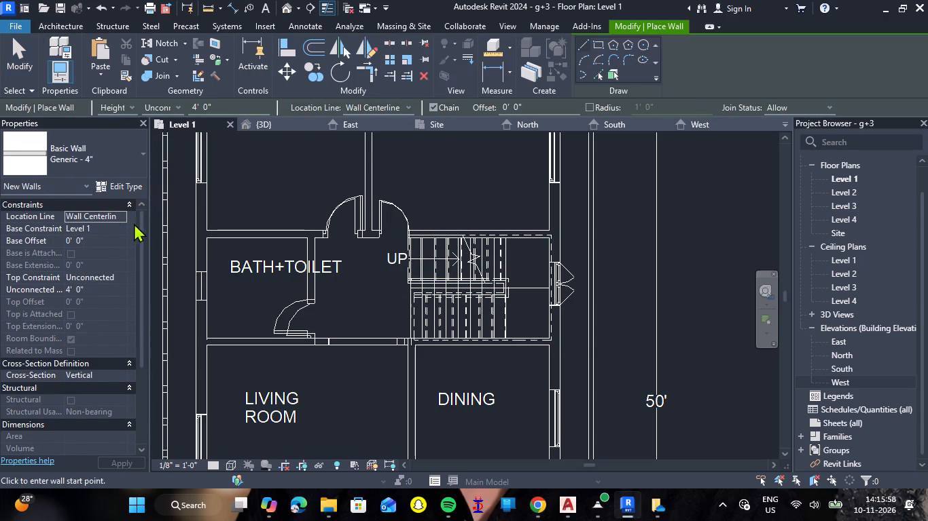
click(122, 226)
click(101, 269)
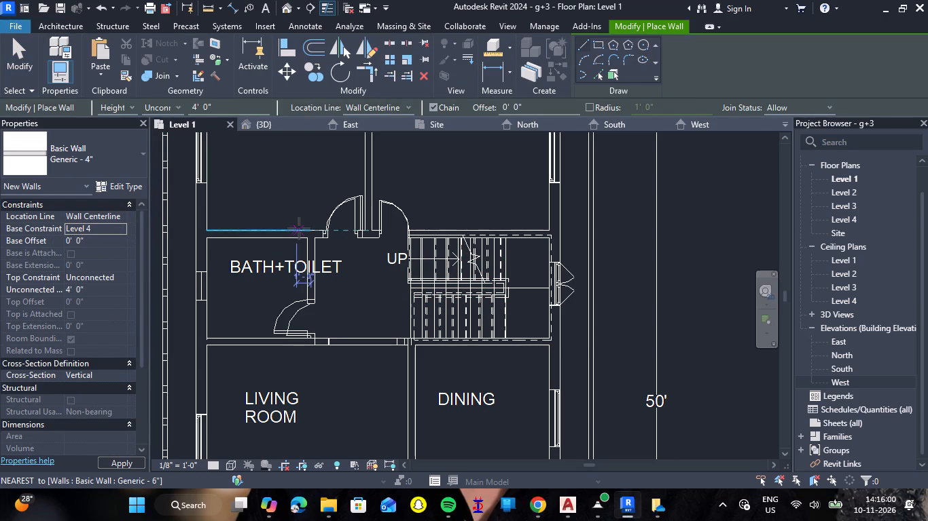
click(100, 292)
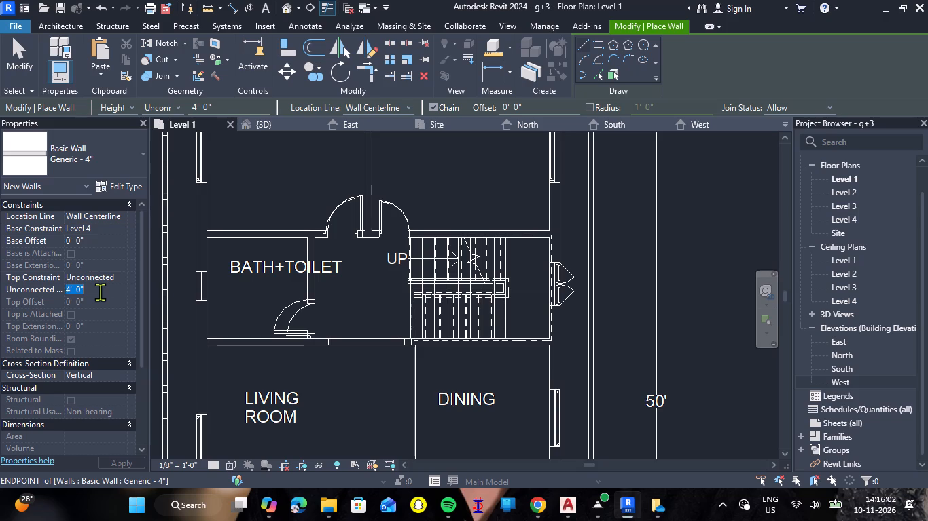
text(10'6")
key(Return)
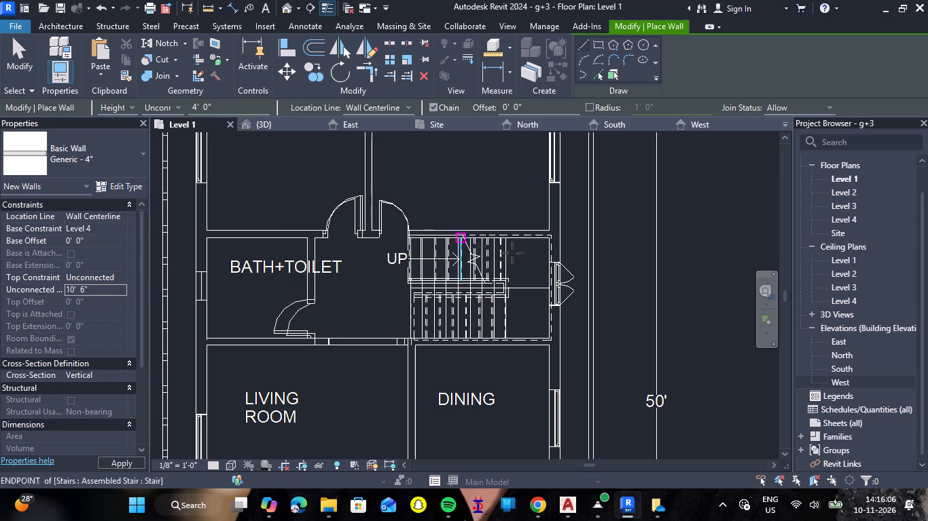
scroll(545, 258, up, 3)
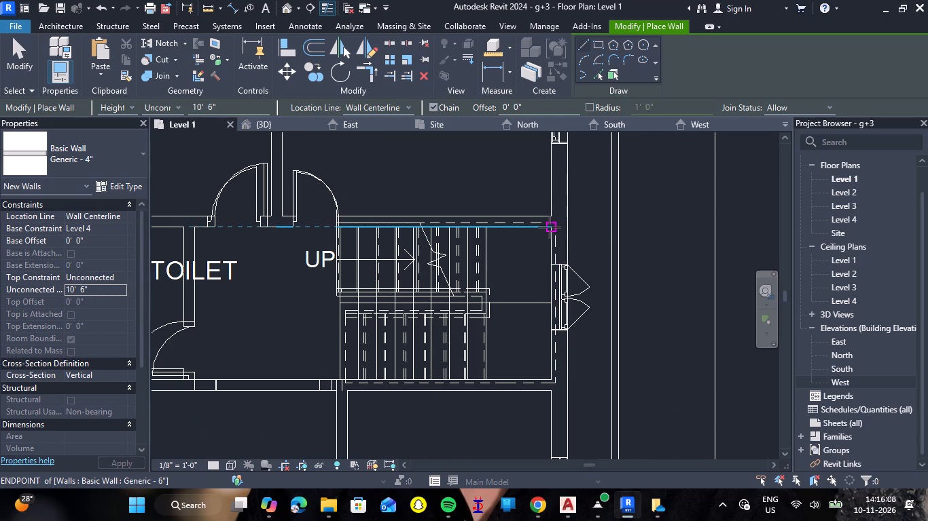
click(600, 39)
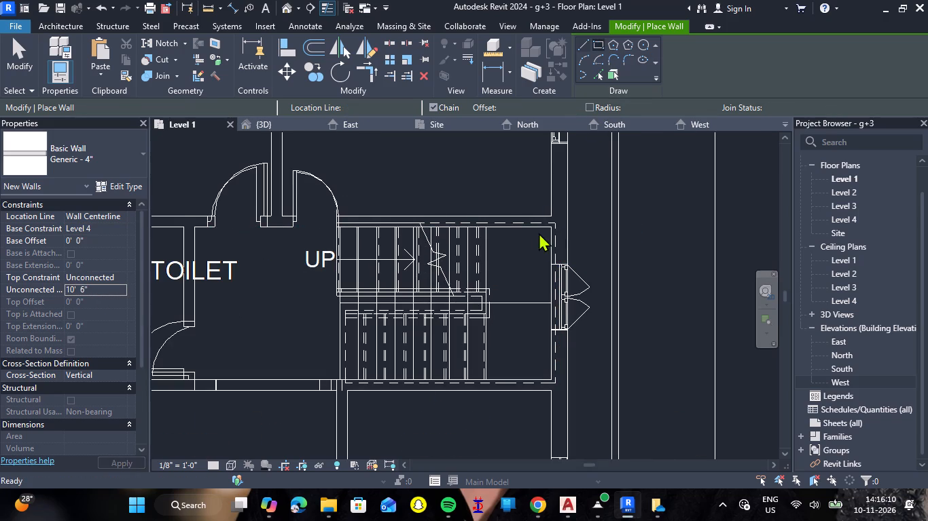
click(551, 227)
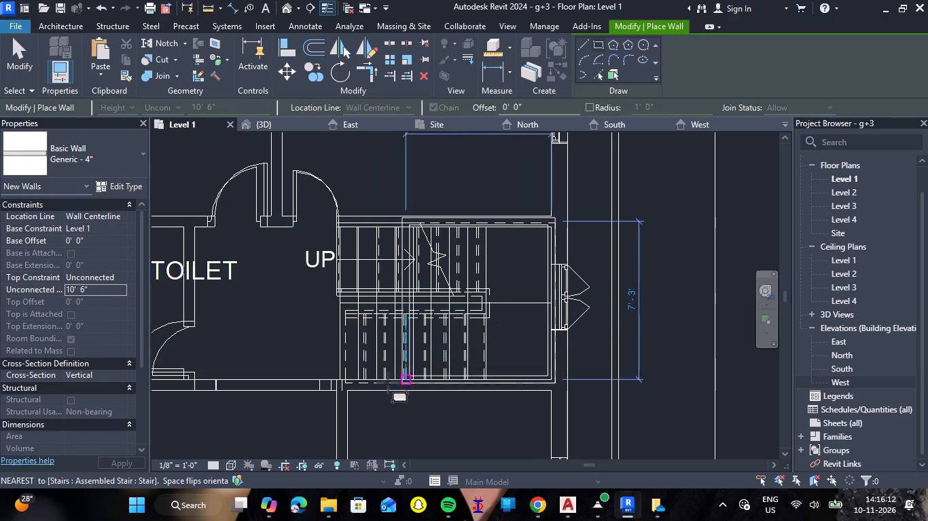
double_click(334, 387)
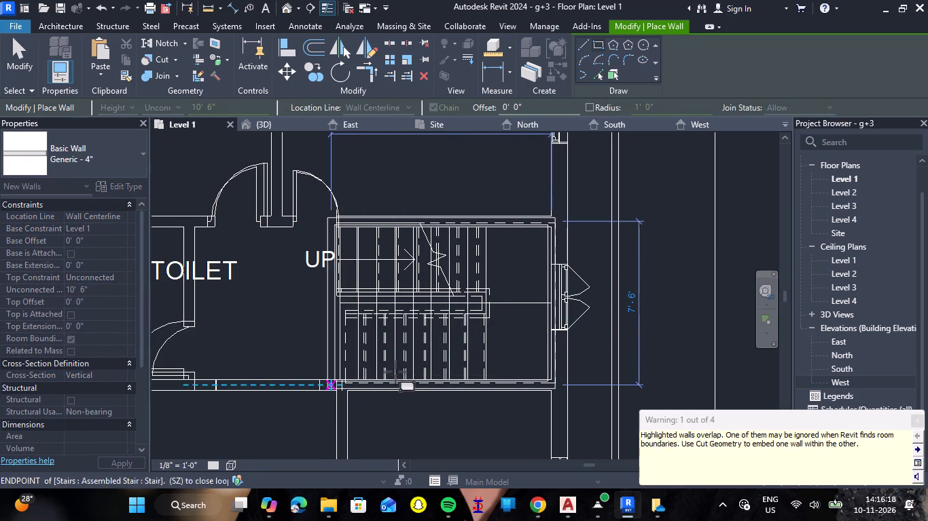
click(918, 424)
click(128, 227)
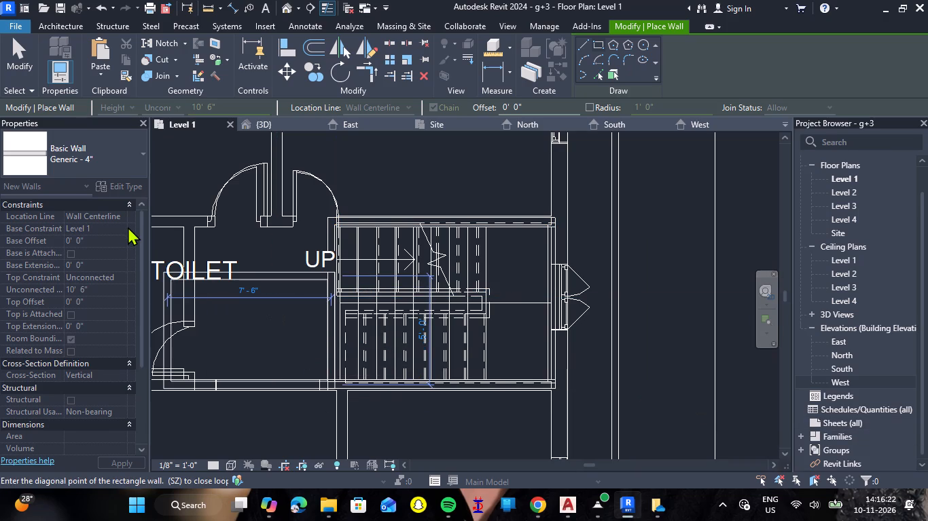
key(ctrl+z)
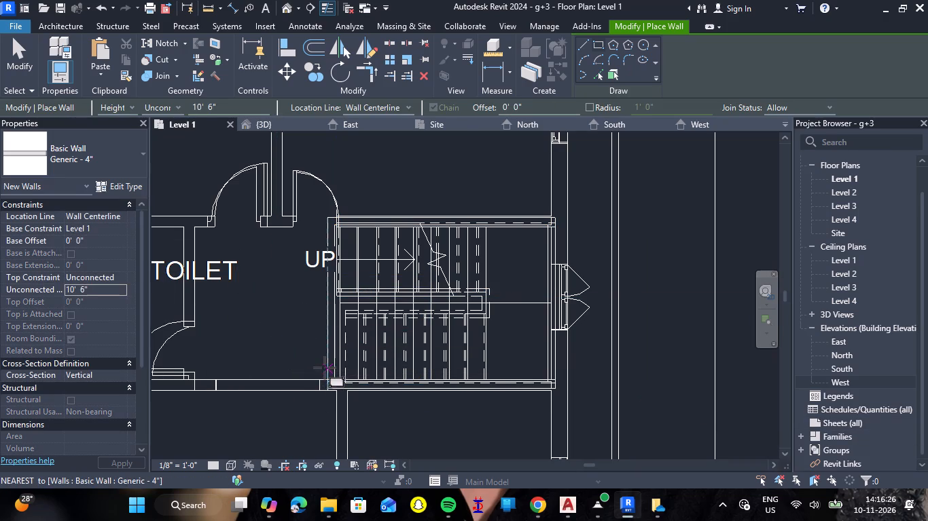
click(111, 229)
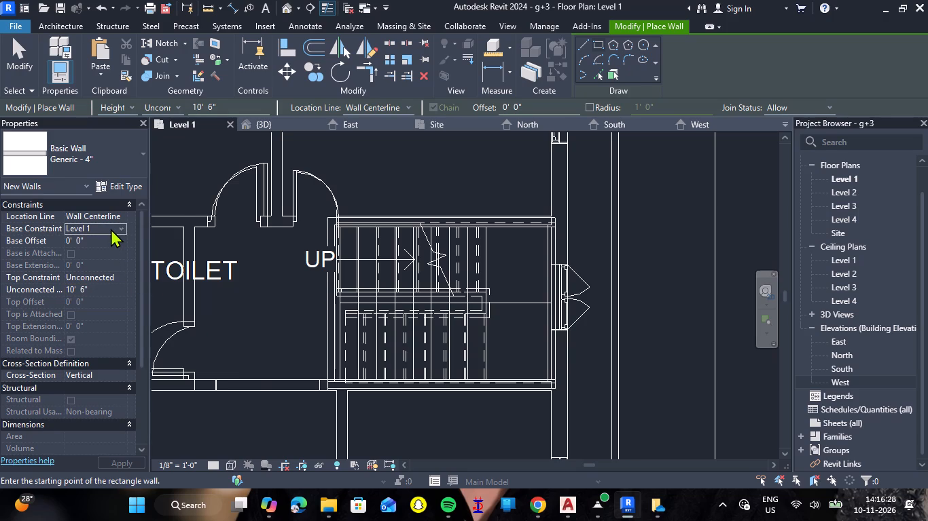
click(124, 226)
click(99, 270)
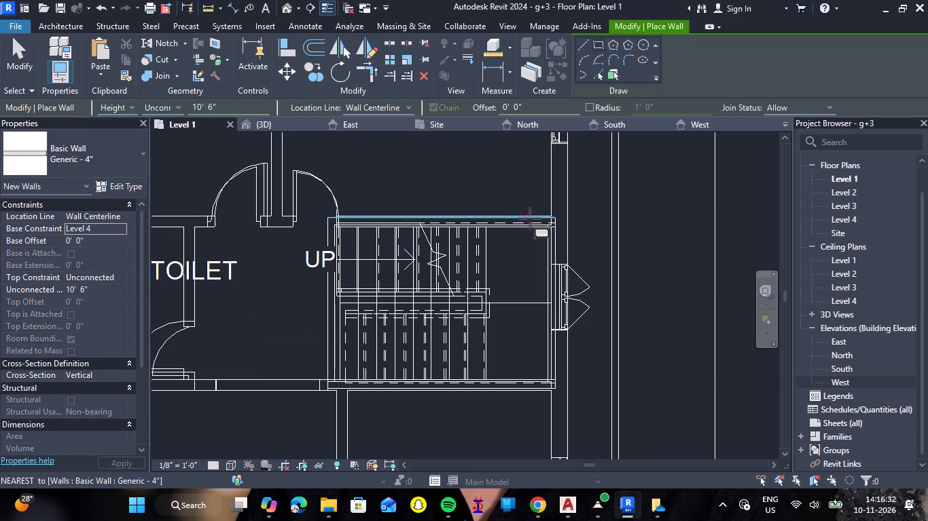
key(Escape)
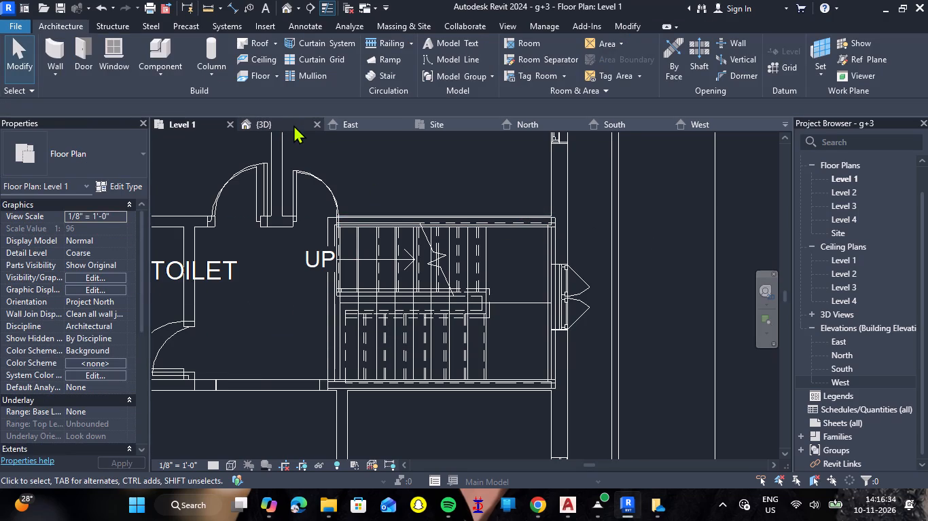
Check the building in 3D around the roof's stair opening for the new walls, and undo the last action.
click(293, 125)
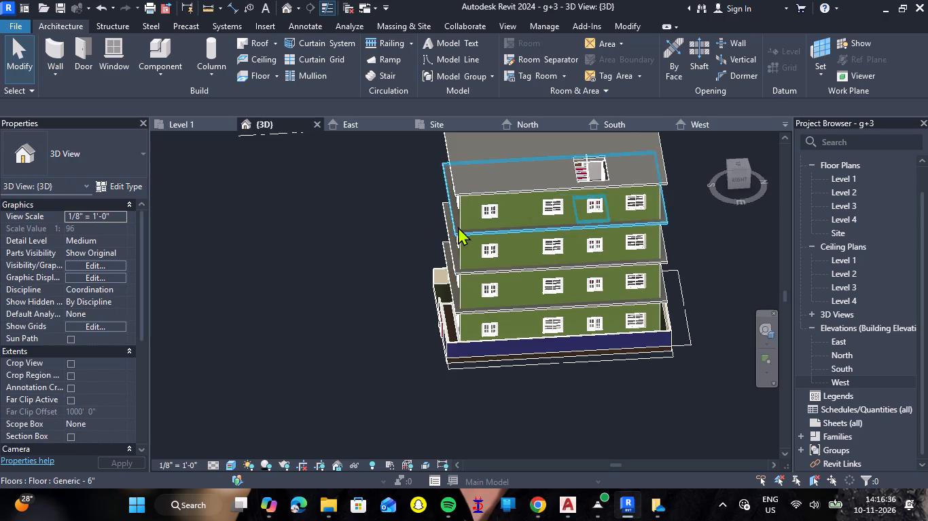
scroll(459, 229, down, 1)
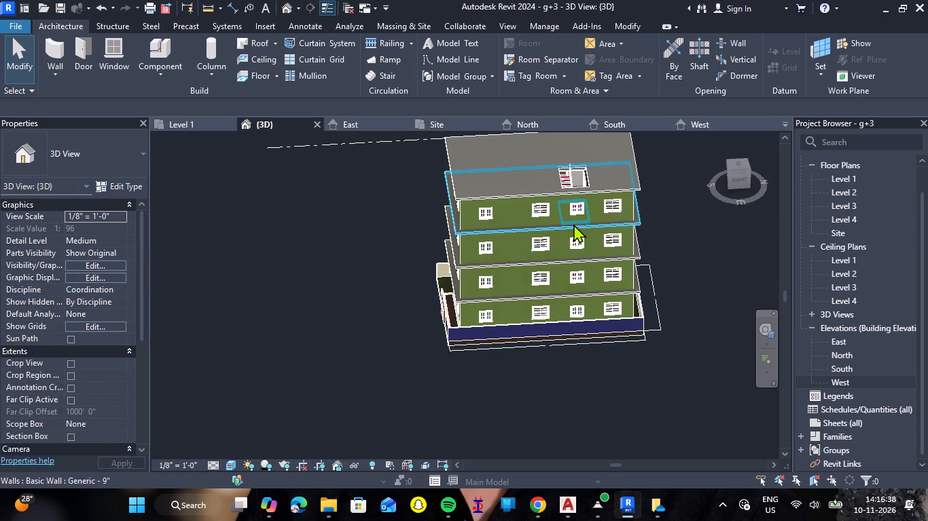
scroll(576, 153, up, 6)
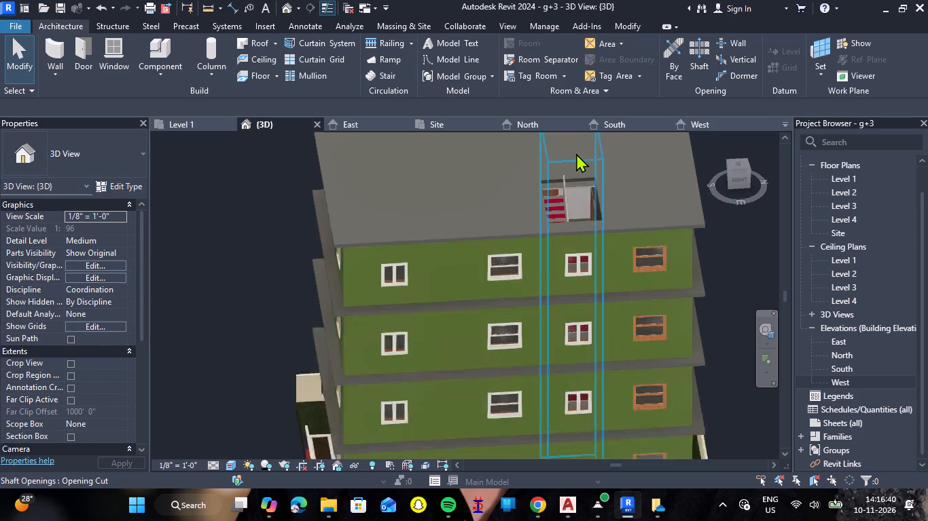
scroll(535, 191, down, 4)
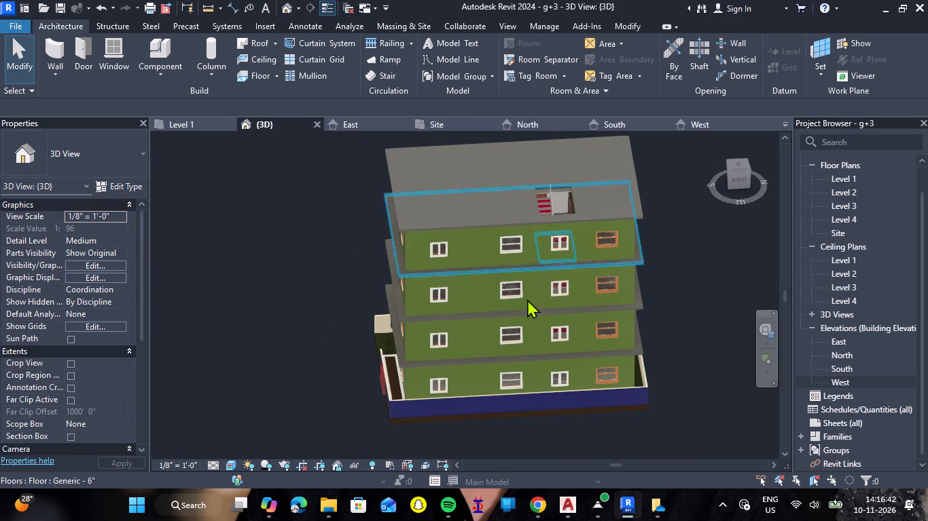
key(ctrl+z)
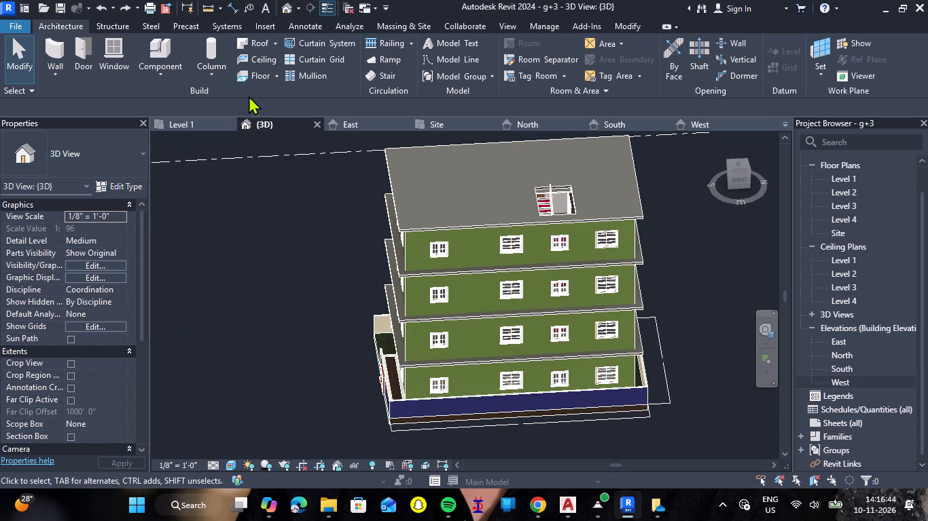
Delete the new Generic - 4" wall across the foot of the staircase on the Level 1 plan.
click(200, 118)
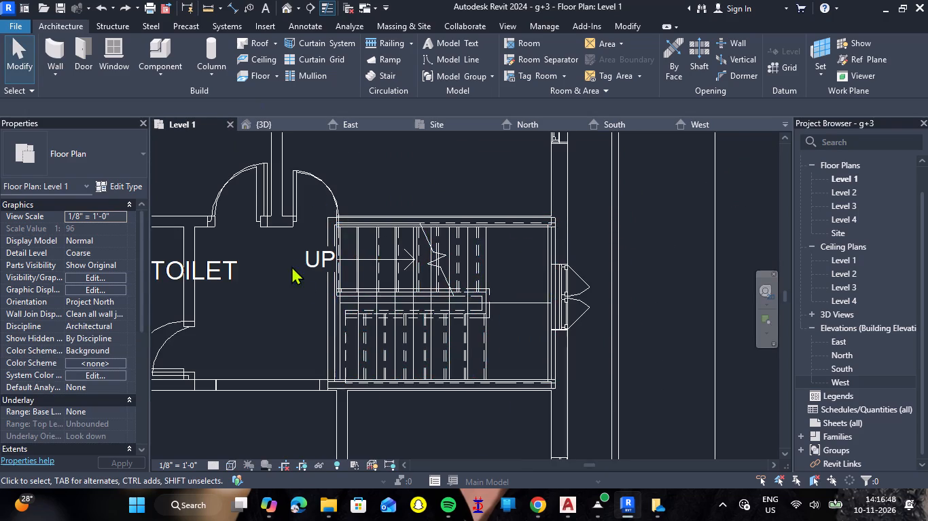
scroll(302, 280, up, 6)
click(361, 284)
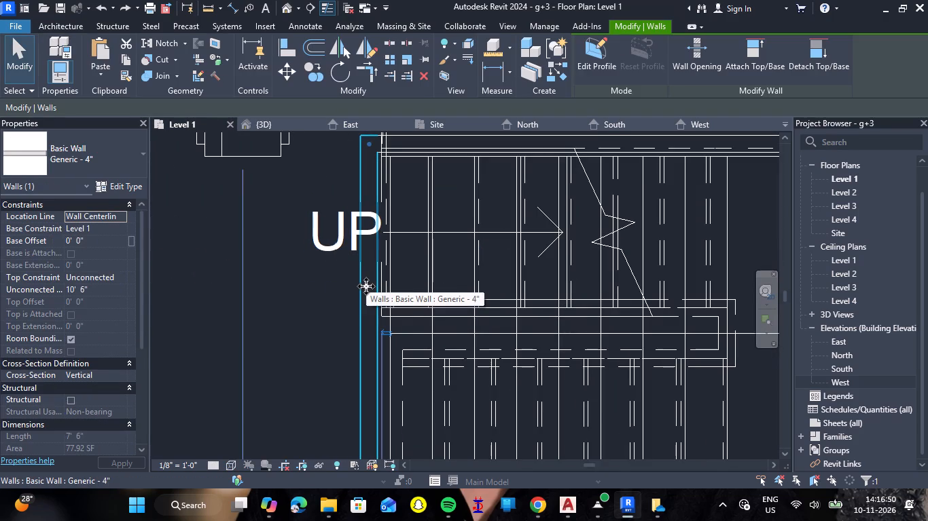
key(Delete)
scroll(366, 286, down, 5)
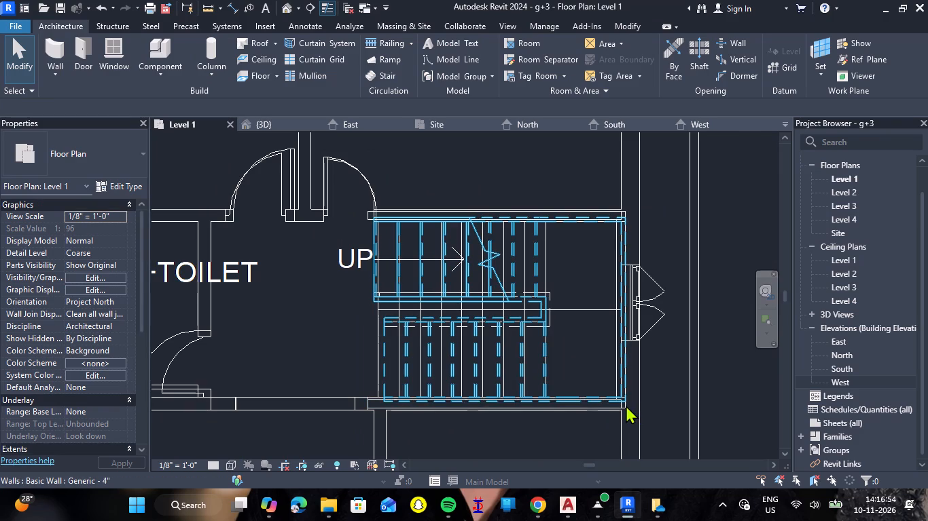
Select the new Generic - 4" wall on the dining-room side of the staircase together with the shaft opening.
scroll(375, 411, up, 7)
click(377, 404)
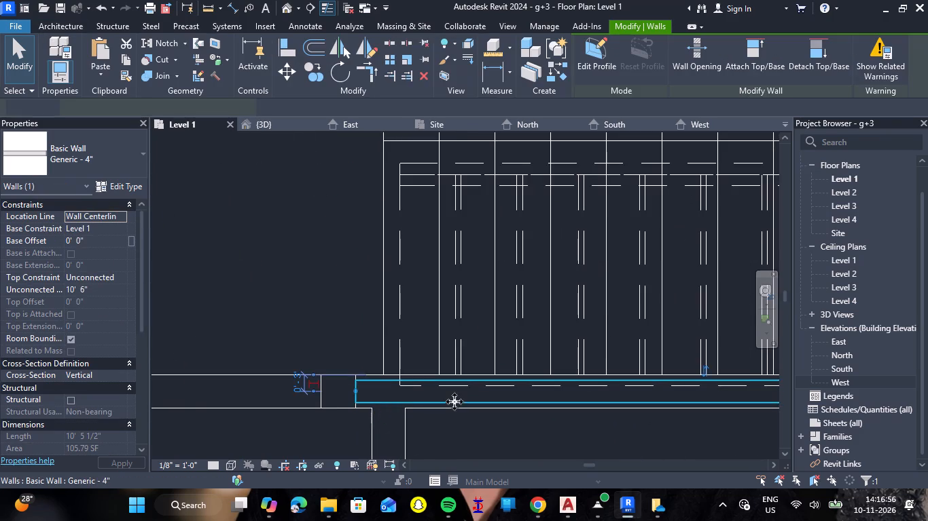
scroll(456, 401, down, 6)
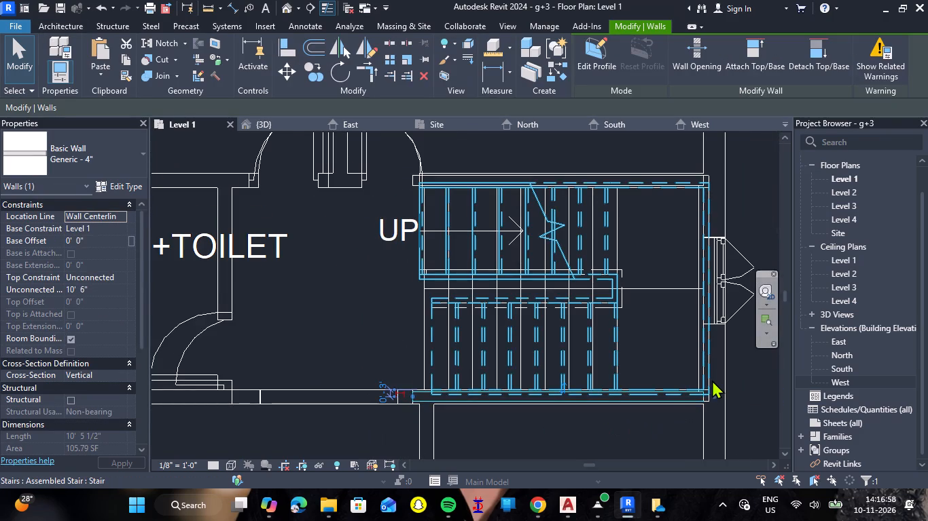
scroll(715, 371, up, 9)
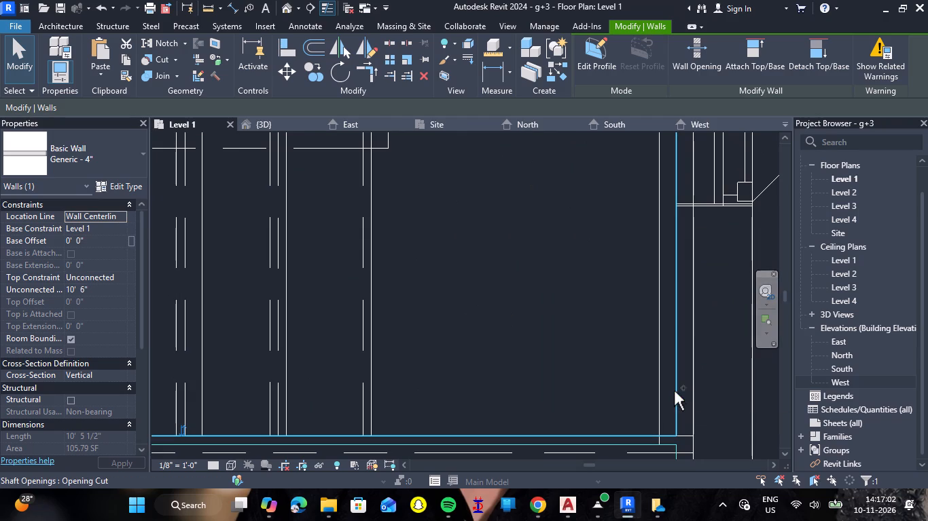
ctrl+click(674, 391)
scroll(677, 378, down, 8)
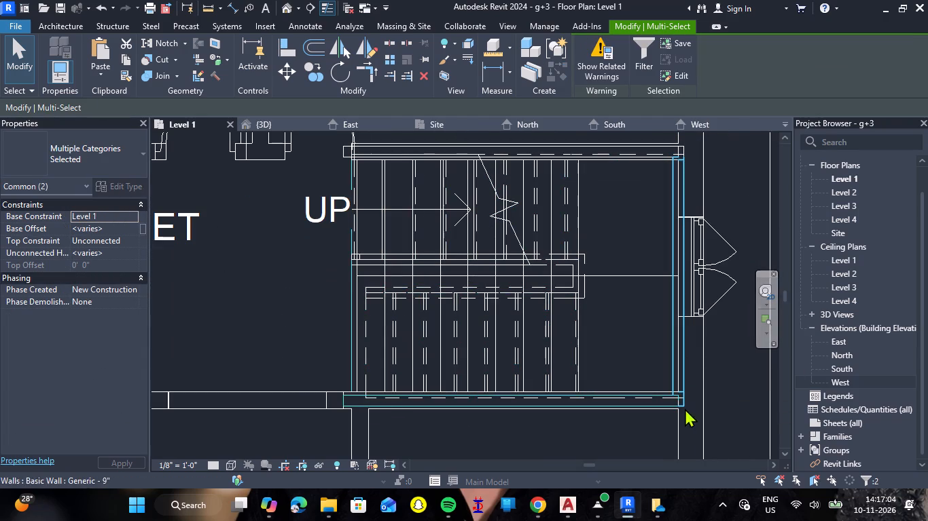